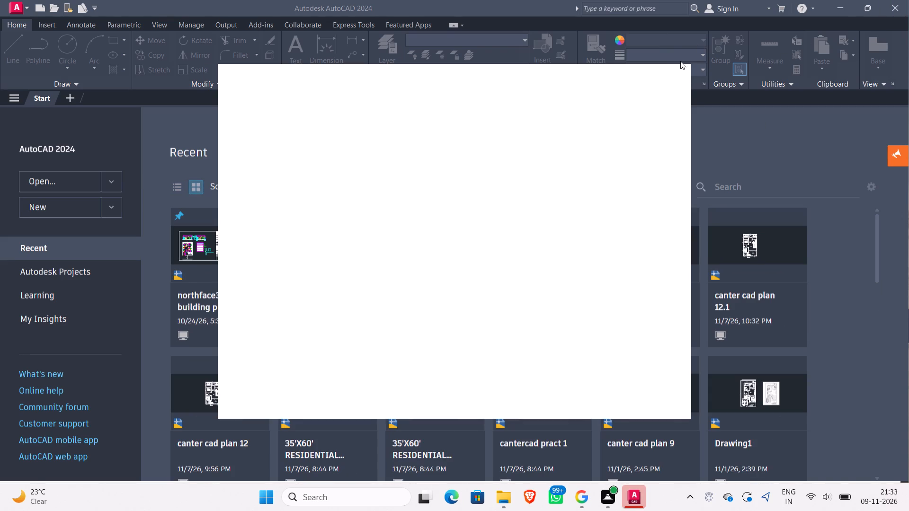
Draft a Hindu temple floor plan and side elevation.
Open CANTER CAD PLAN 13 from the recent drawings to view its floor plan, and close it again.
click(709, 120)
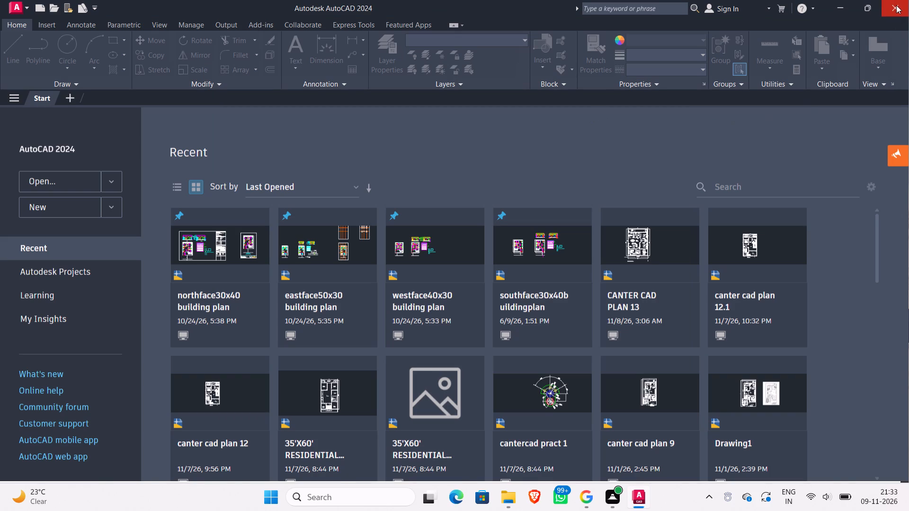
scroll(552, 419, down, 11)
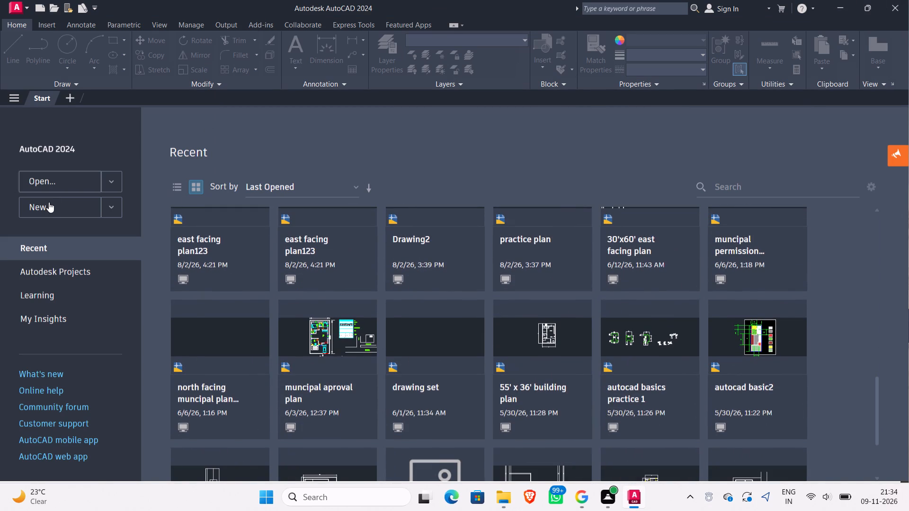
scroll(464, 296, up, 9)
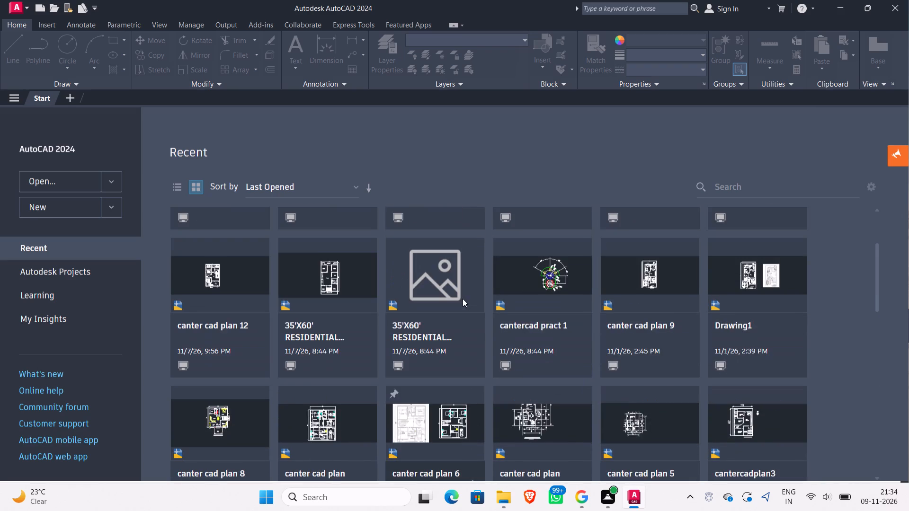
scroll(463, 299, up, 10)
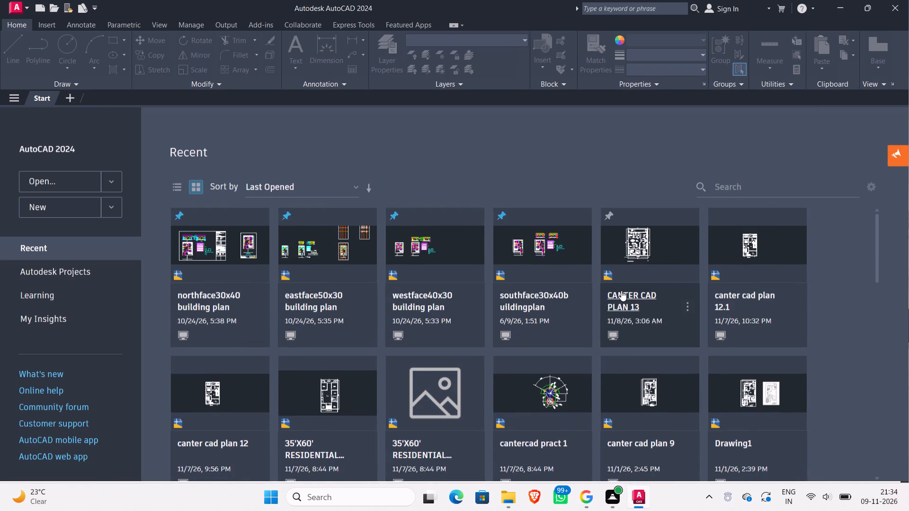
scroll(754, 336, down, 1)
scroll(666, 275, up, 4)
scroll(643, 277, down, 2)
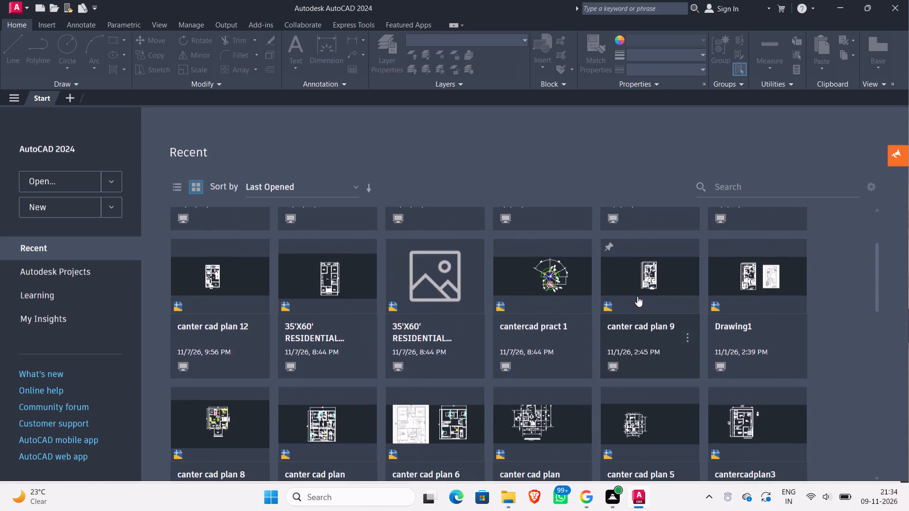
scroll(637, 296, up, 3)
scroll(634, 293, down, 2)
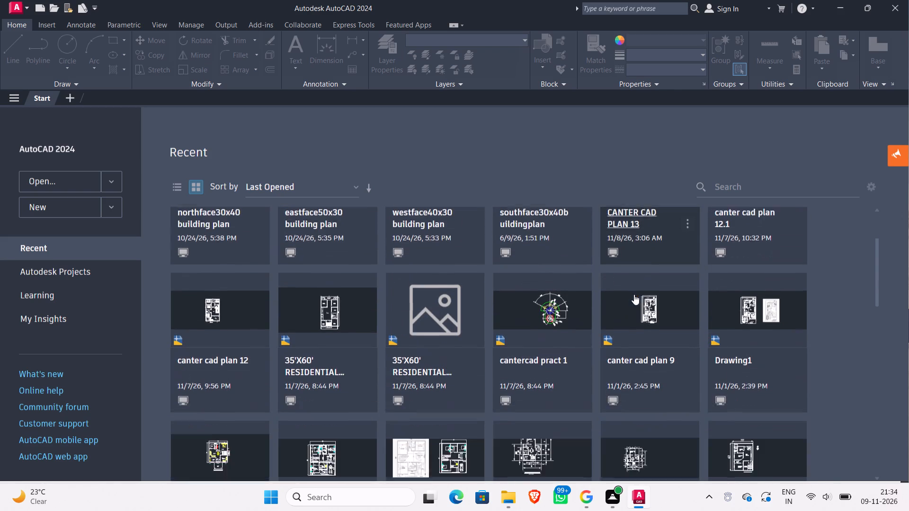
scroll(222, 355, up, 3)
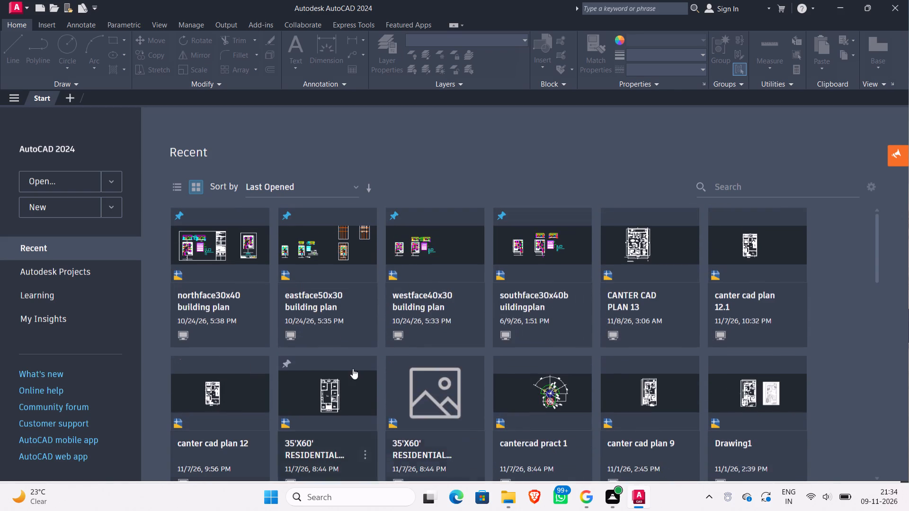
double_click(634, 253)
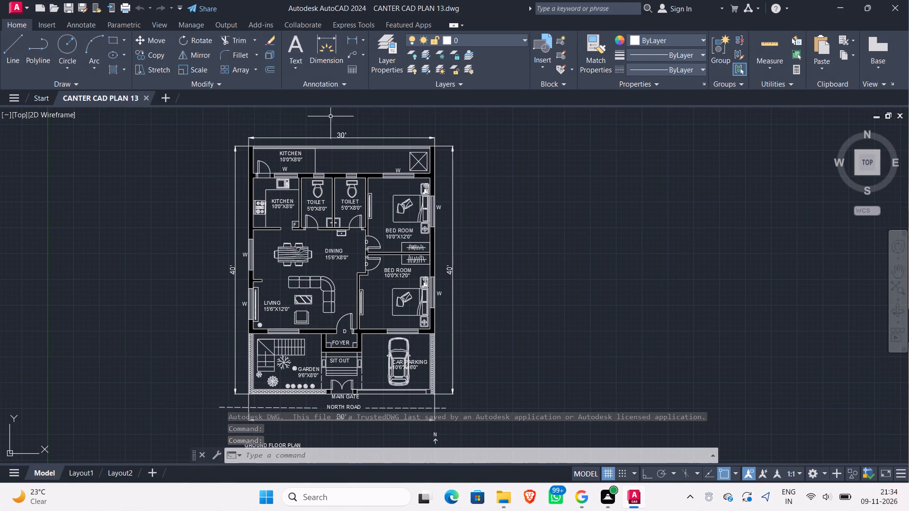
click(28, 8)
click(72, 320)
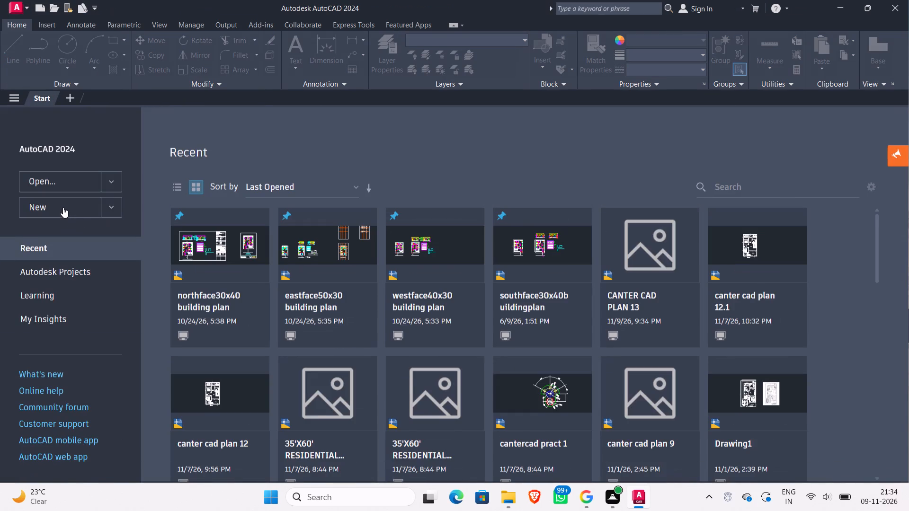
Create a new blank drawing.
click(62, 205)
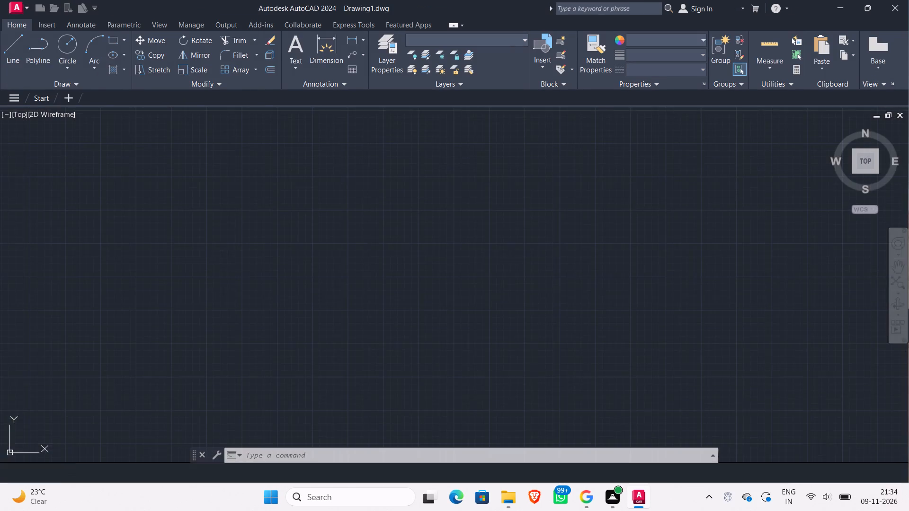
Set the drawing units to Architectural length with 0'-0 1/4" precision and Inches as the insertion scale.
text(un)
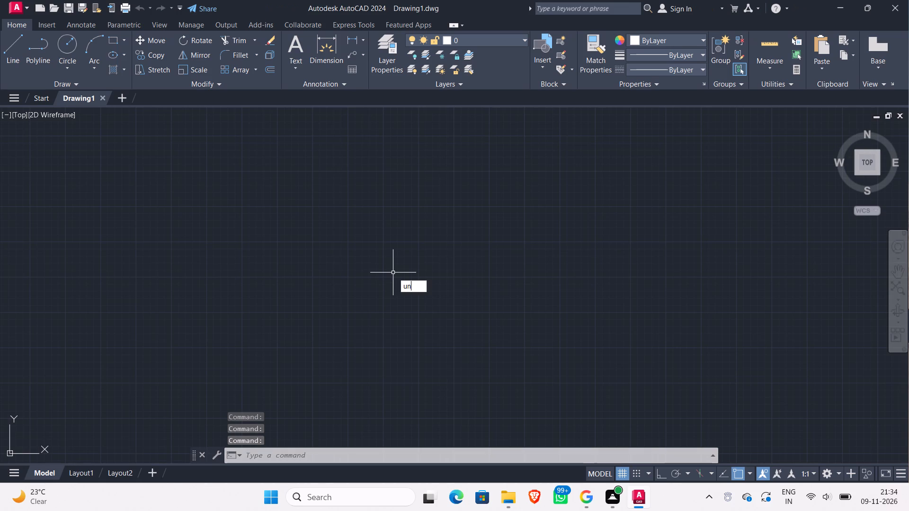
key(Return)
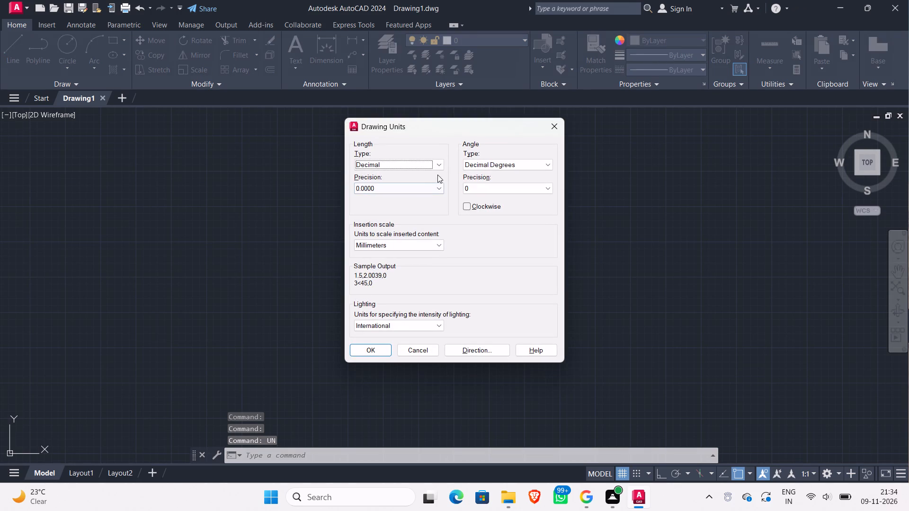
click(441, 163)
click(408, 169)
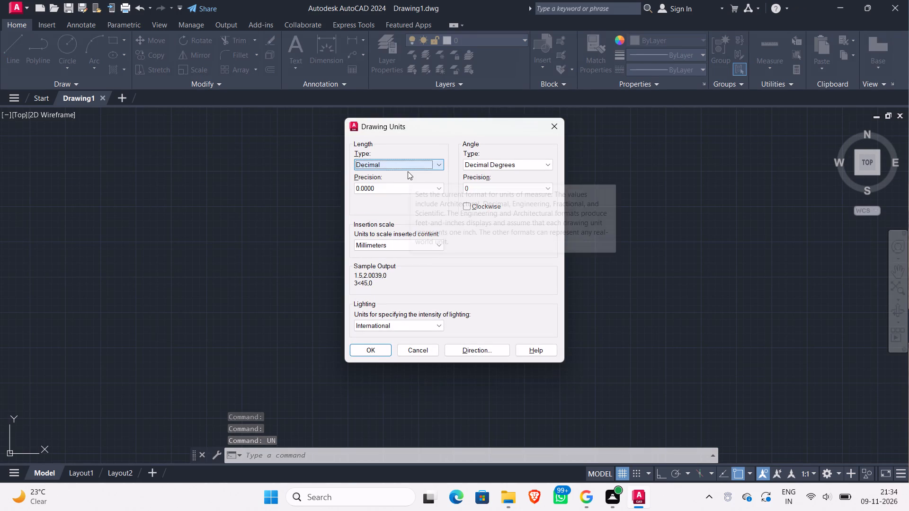
click(407, 162)
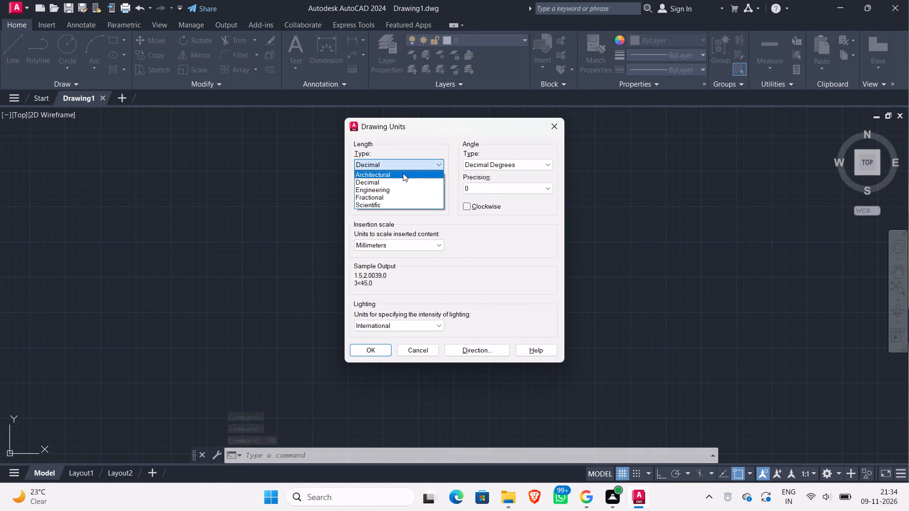
click(403, 173)
click(398, 191)
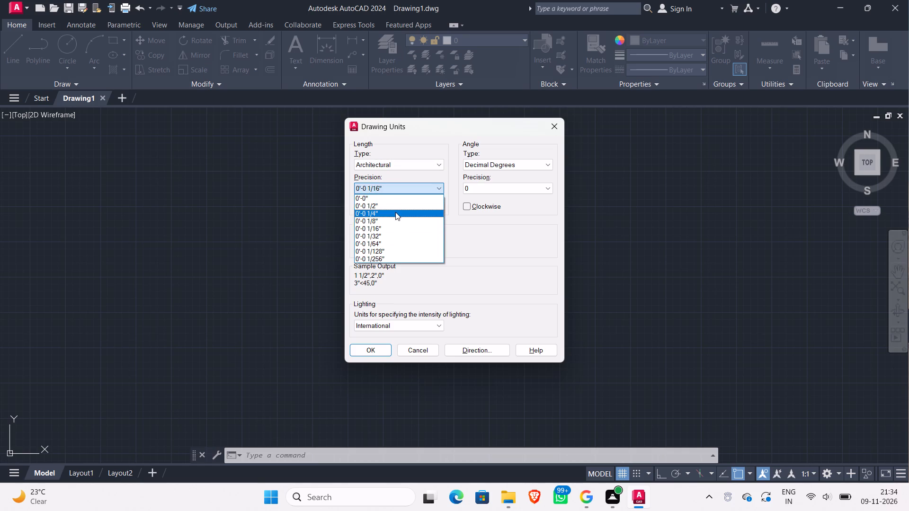
click(395, 212)
click(391, 246)
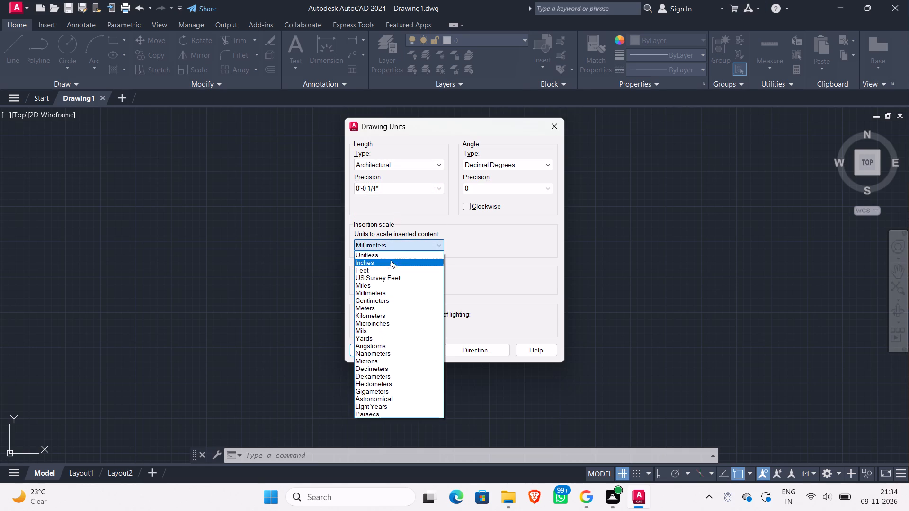
click(390, 261)
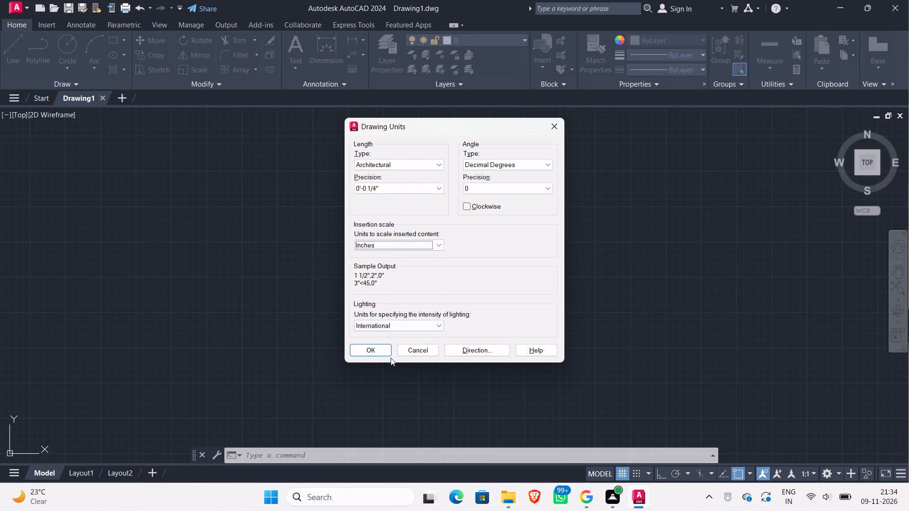
click(379, 350)
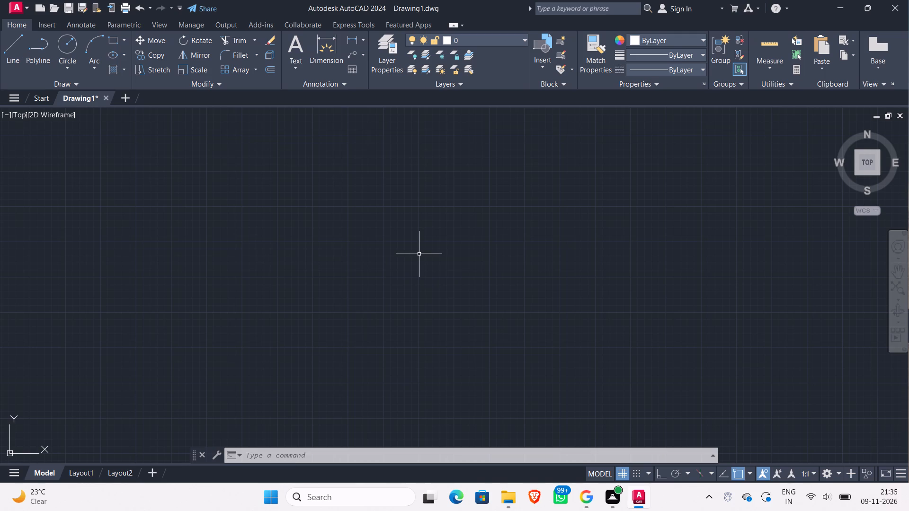
Modify the ISO-25 dimension style to use Architectural primary units, with zero feet and zero inches suppressed.
text(dims)
key(Return)
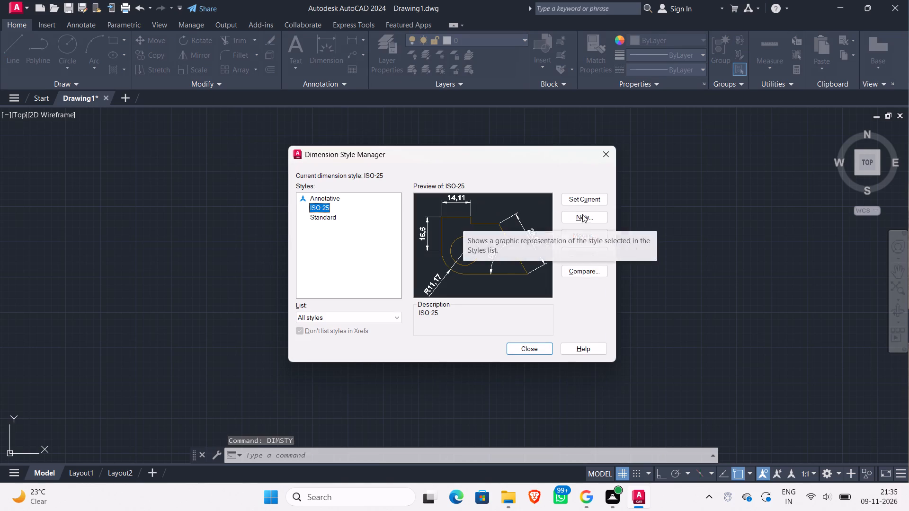
click(580, 234)
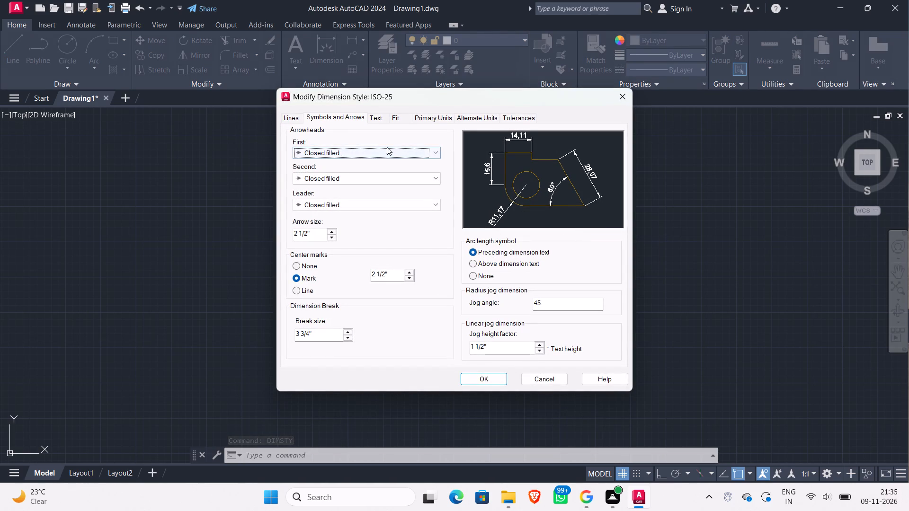
click(440, 112)
click(440, 115)
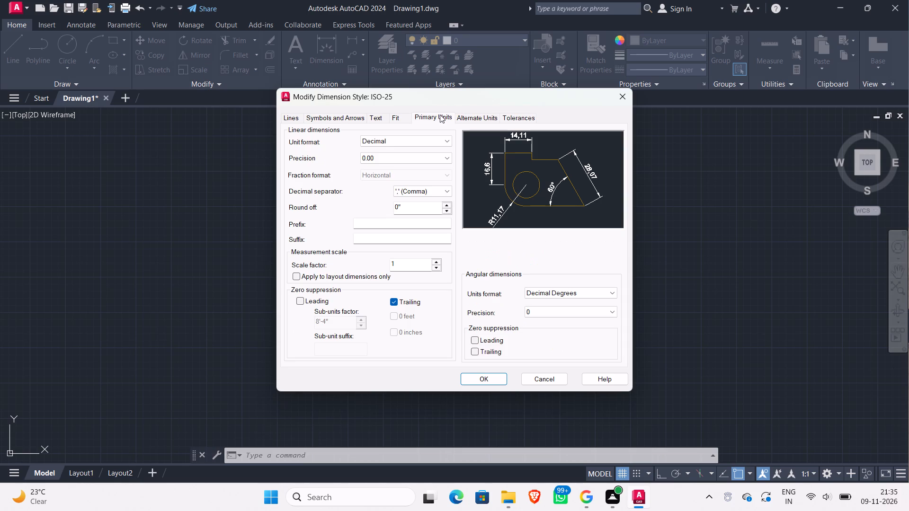
click(440, 140)
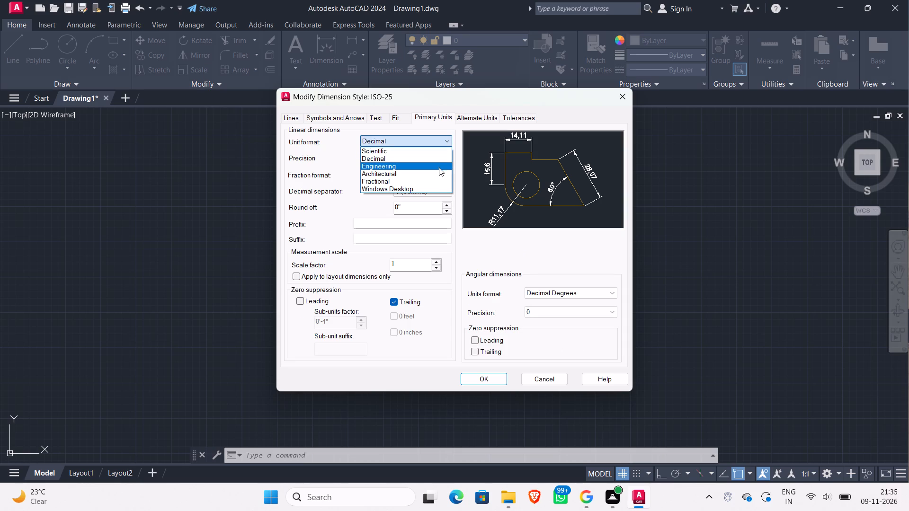
click(436, 172)
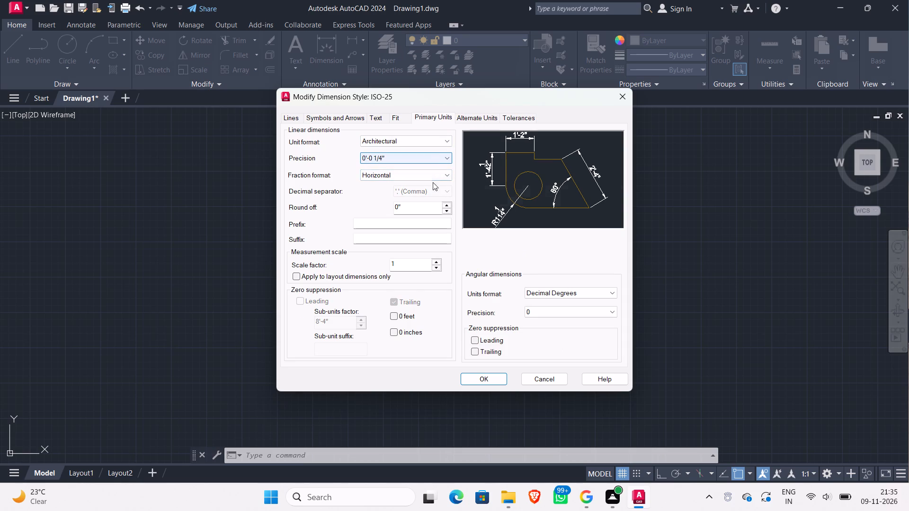
click(395, 312)
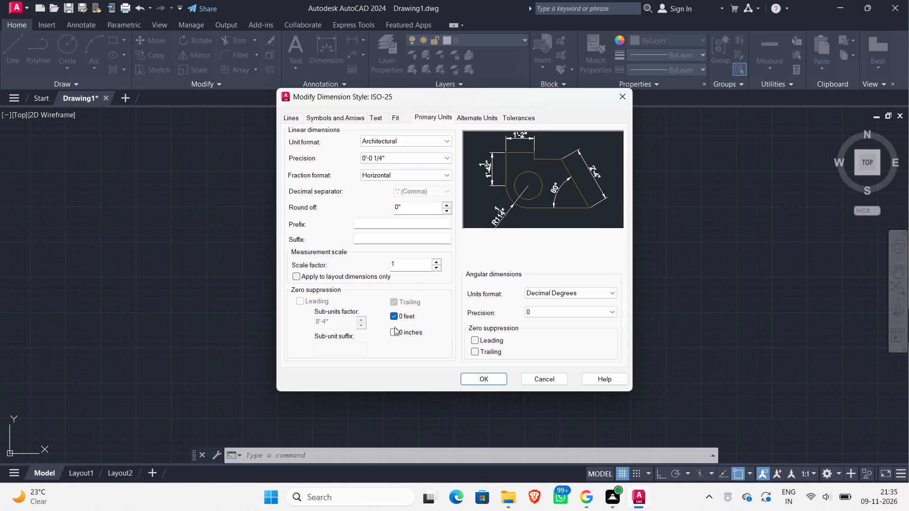
click(394, 332)
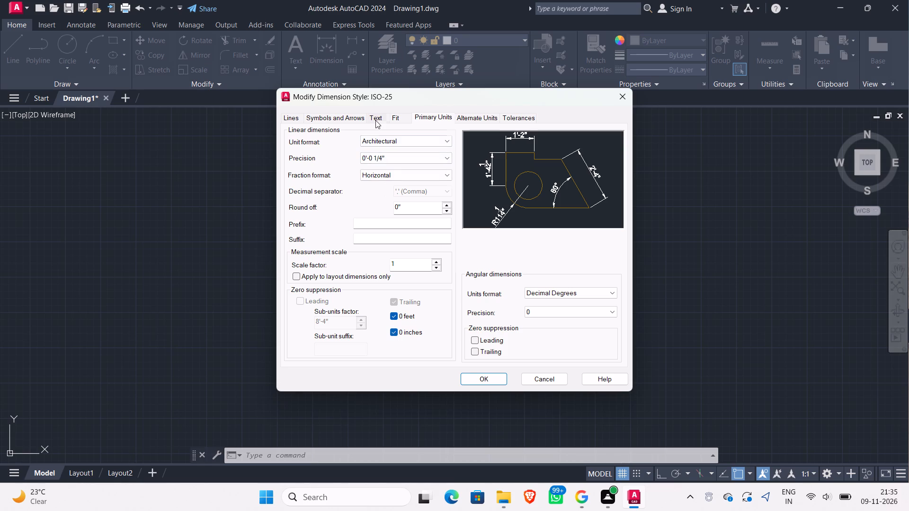
Set the ISO-25 dimension text height to 10".
click(375, 120)
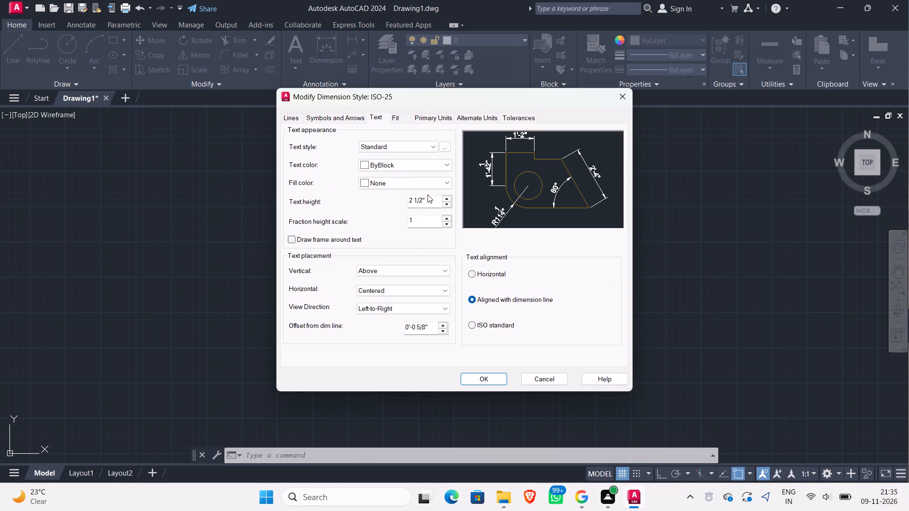
click(428, 199)
key(BackSpace)
key(BackSpace)
key(BackSpace)
key(BackSpace)
key(BackSpace)
key(BackSpace)
key(BackSpace)
key(BackSpace)
key(BackSpace)
key(BackSpace)
key(BackSpace)
key(BackSpace)
key(BackSpace)
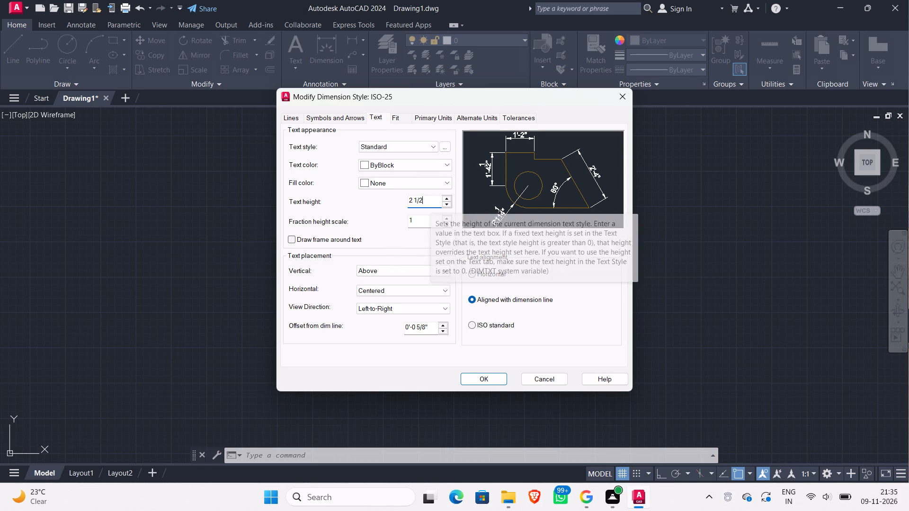
text(10")
key(Return)
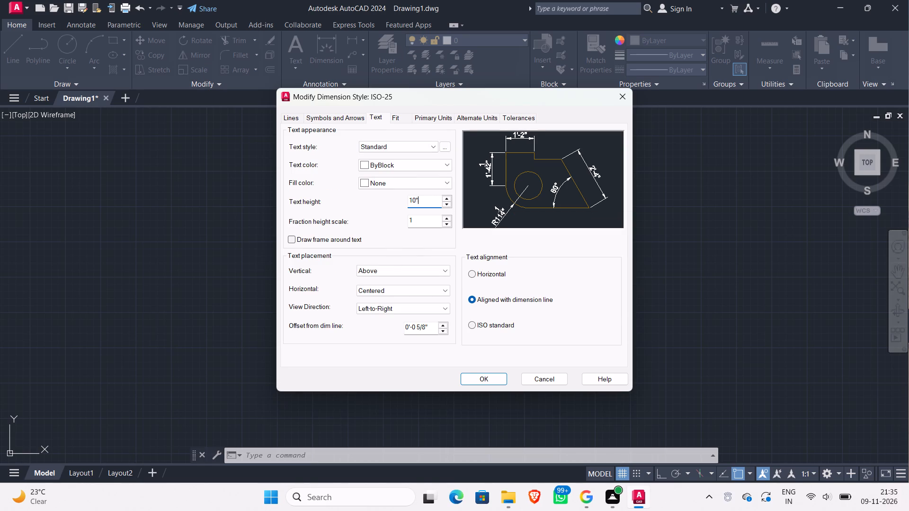
Set the ISO-25 dimension arrow size to 10" and apply the style changes.
click(349, 115)
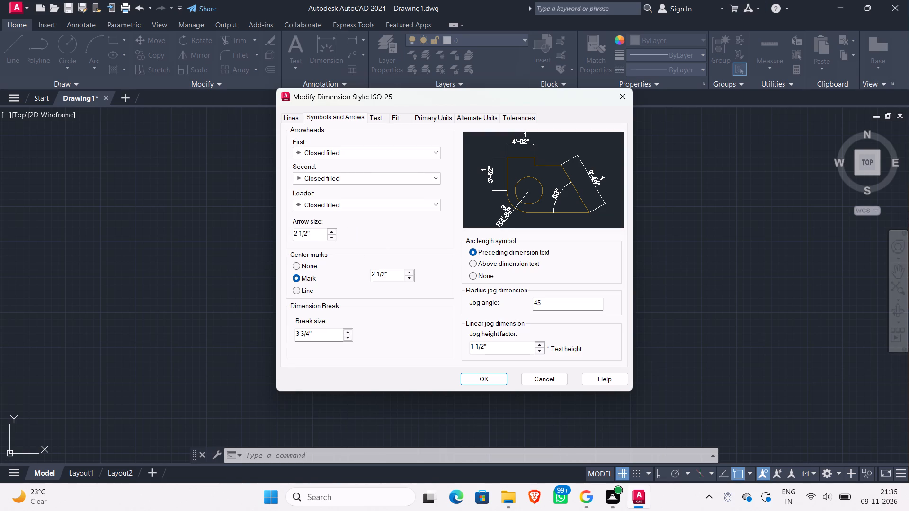
click(314, 235)
key(BackSpace)
key(BackSpace)
key(BackSpace)
key(BackSpace)
key(BackSpace)
key(BackSpace)
key(BackSpace)
key(BackSpace)
key(BackSpace)
key(BackSpace)
text(10")
key(Return)
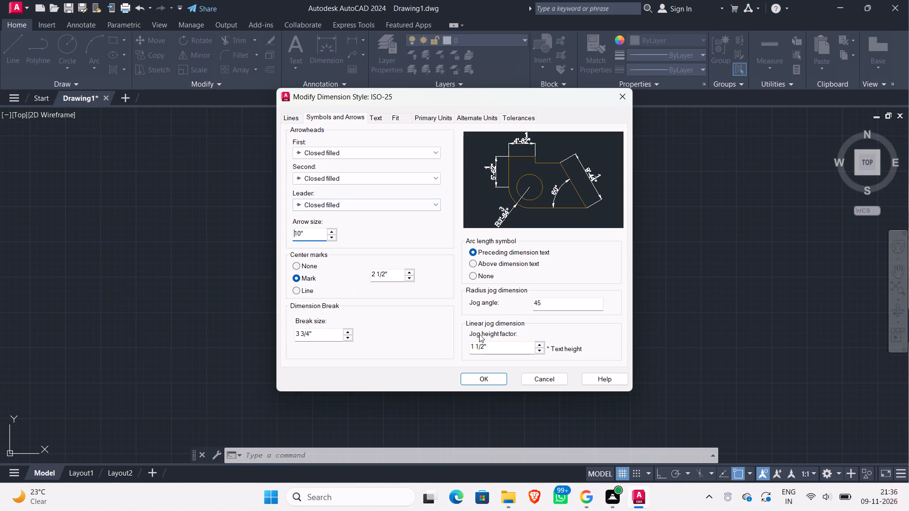
click(489, 376)
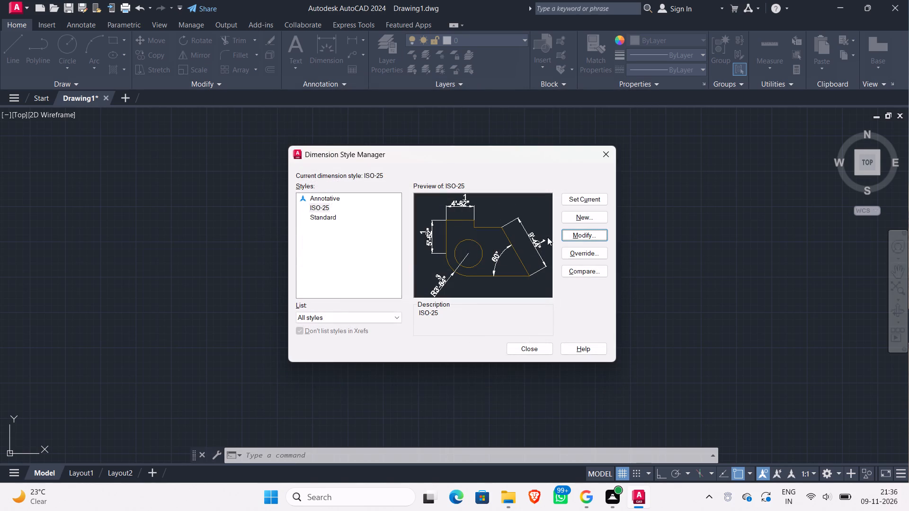
Make ISO-25 the current dimension style and close the Dimension Style Manager.
click(580, 194)
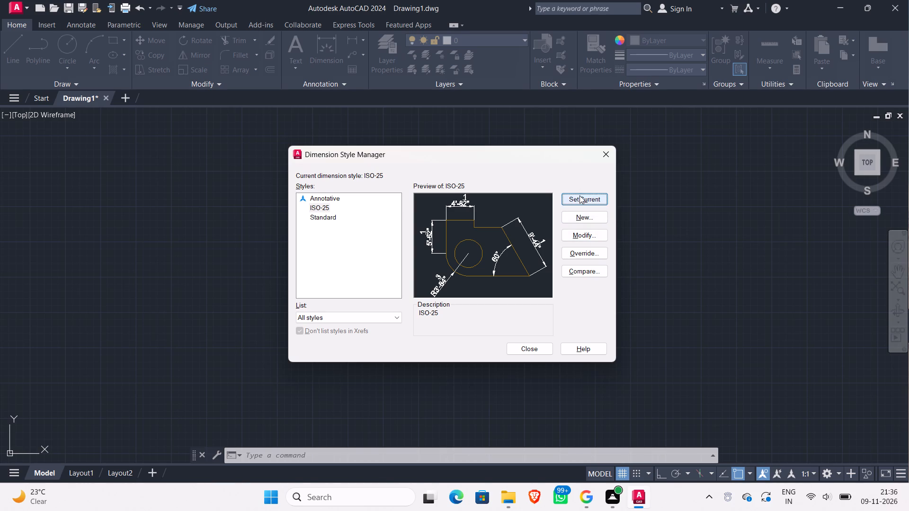
click(525, 344)
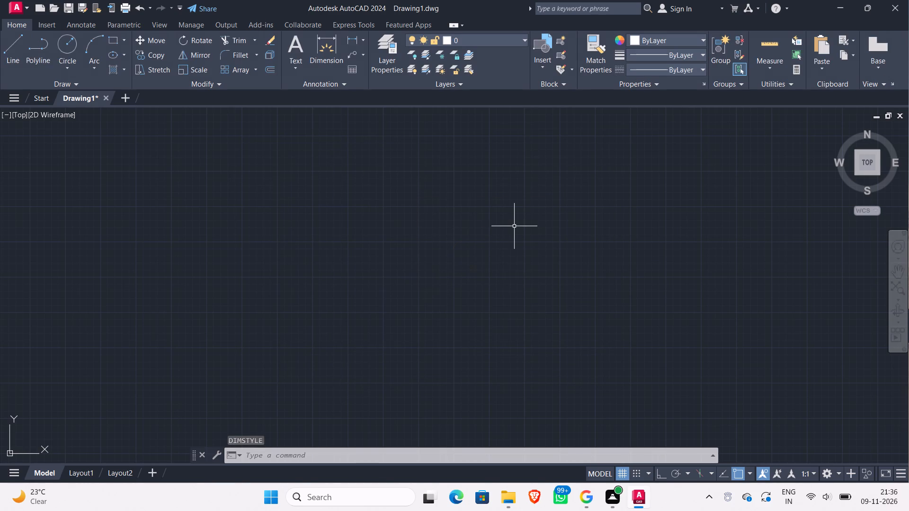
text(limmax)
key(Return)
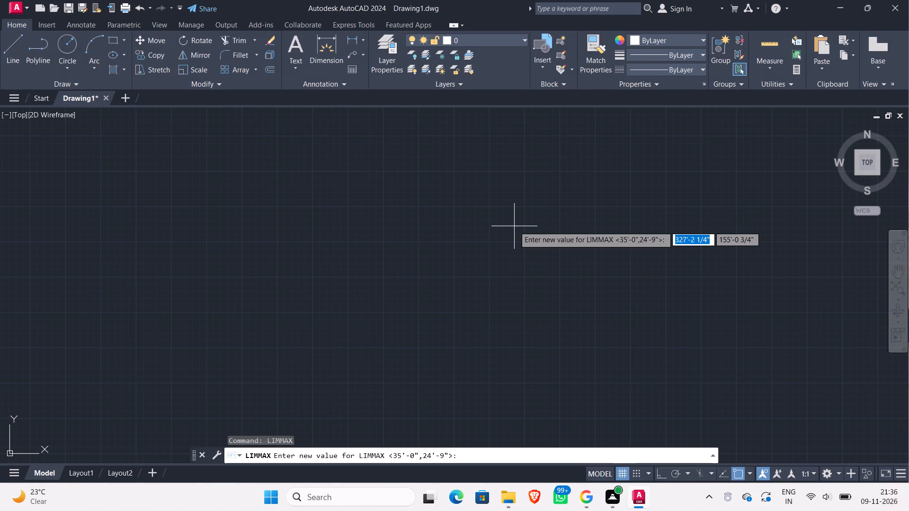
key(shift+at)
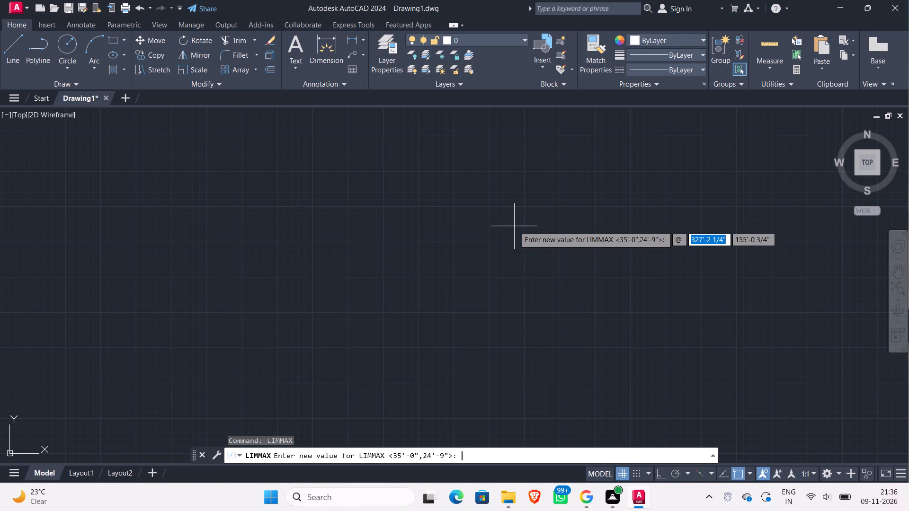
text(00)
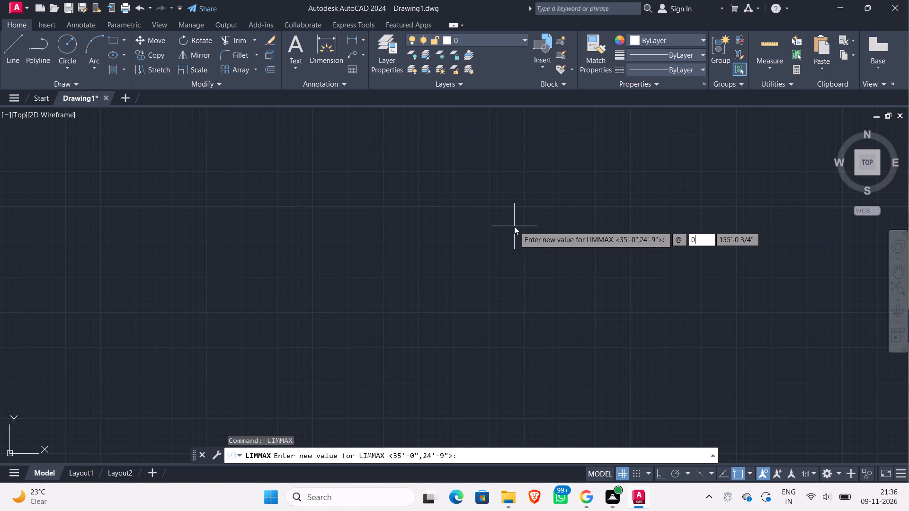
key(BackSpace)
key(BackSpace)
text(100)
text(',10)
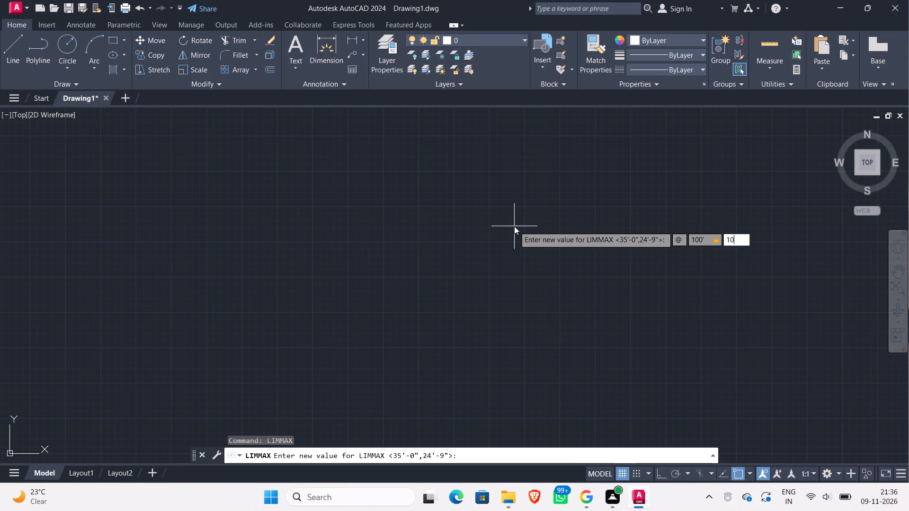
text(0')
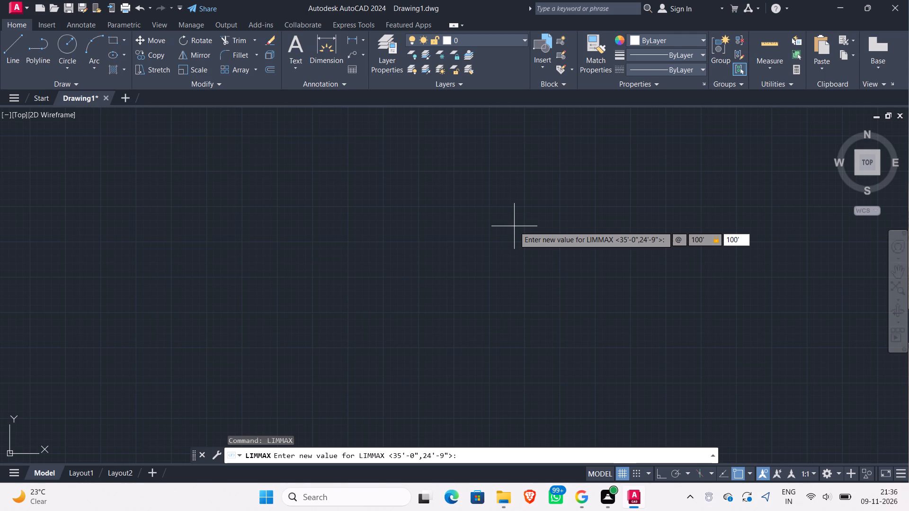
key(Return)
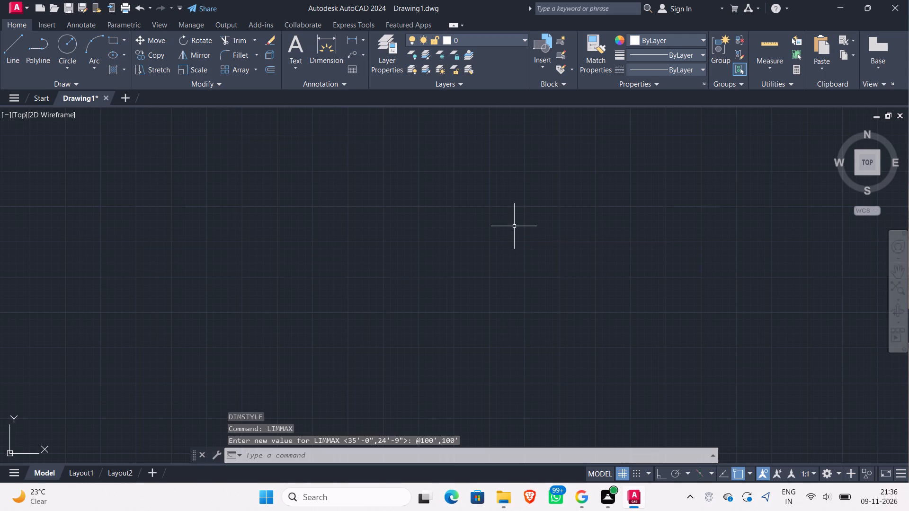
Zoom All to fit the entire drawing limits area in the view.
key(z)
key(Return)
key(a)
key(Return)
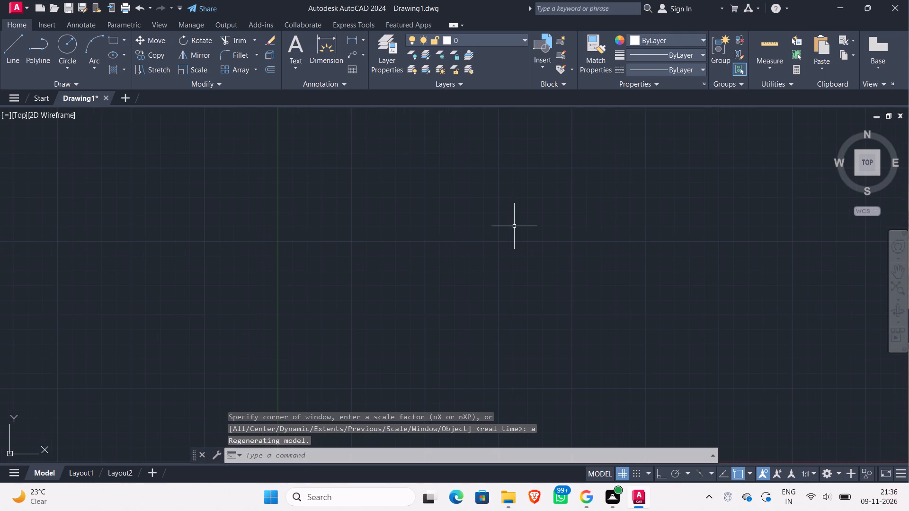
scroll(502, 225, up, 1)
scroll(502, 225, down, 13)
key(z)
key(Return)
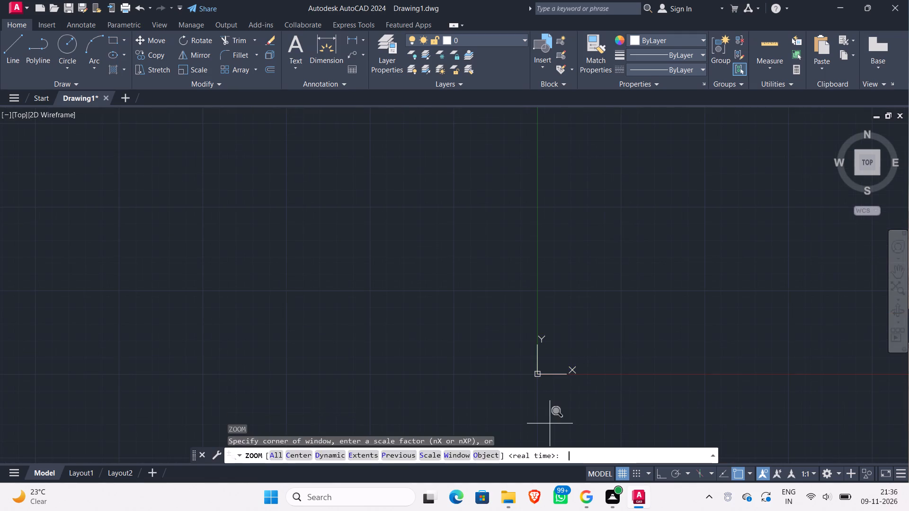
key(a)
key(Return)
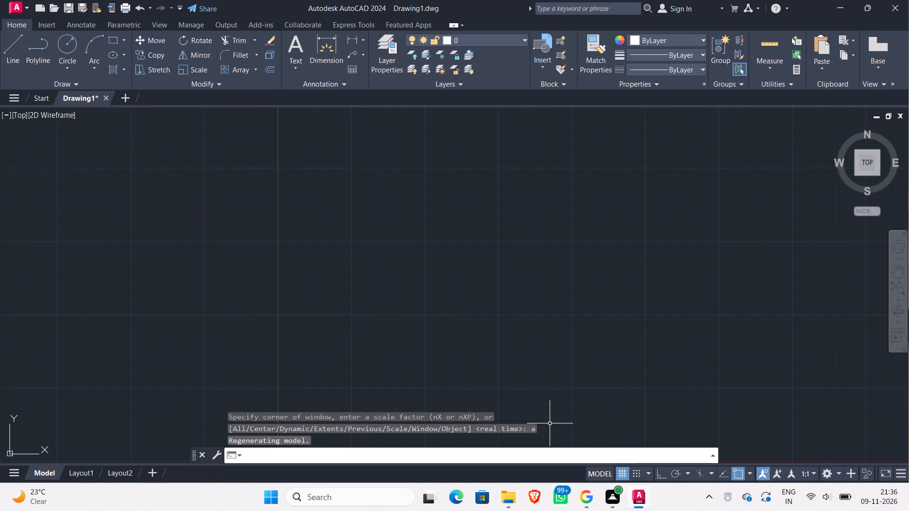
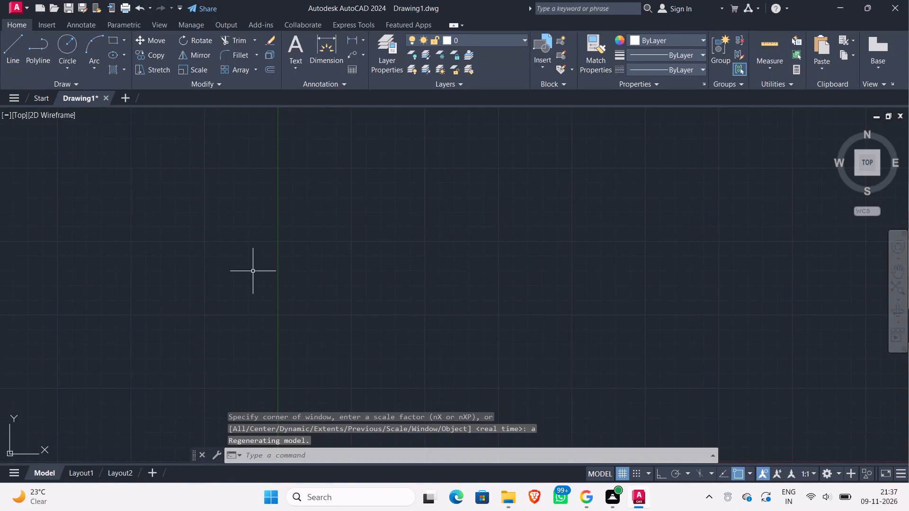
Zoom All to fit the whole drawing limits area in the view again.
scroll(494, 238, down, 9)
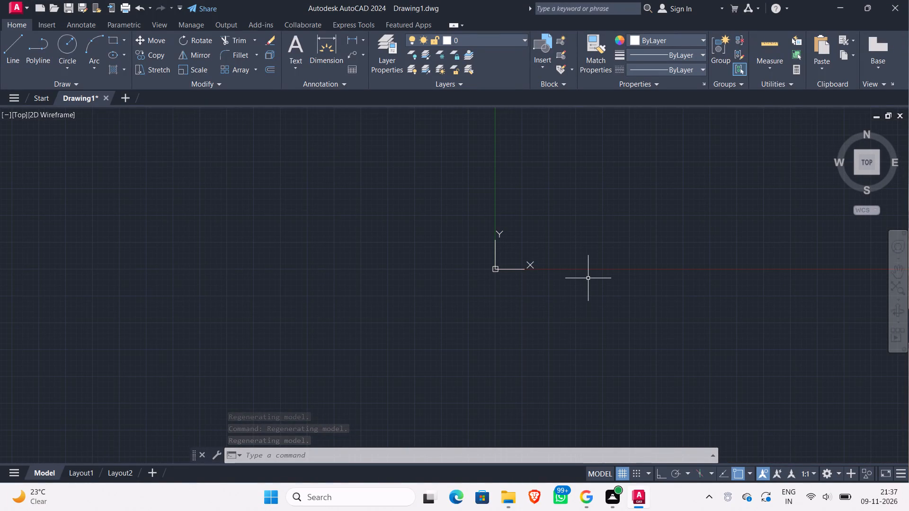
key(z)
key(Return)
key(a)
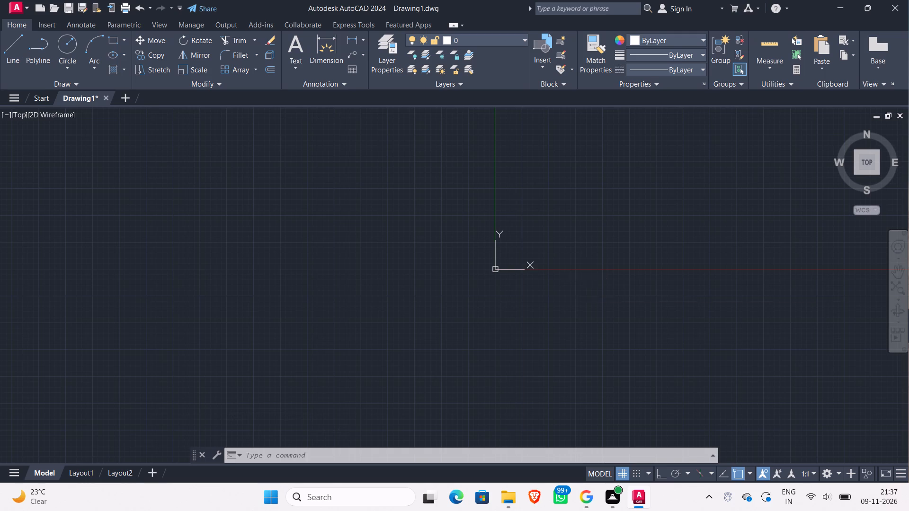
key(Return)
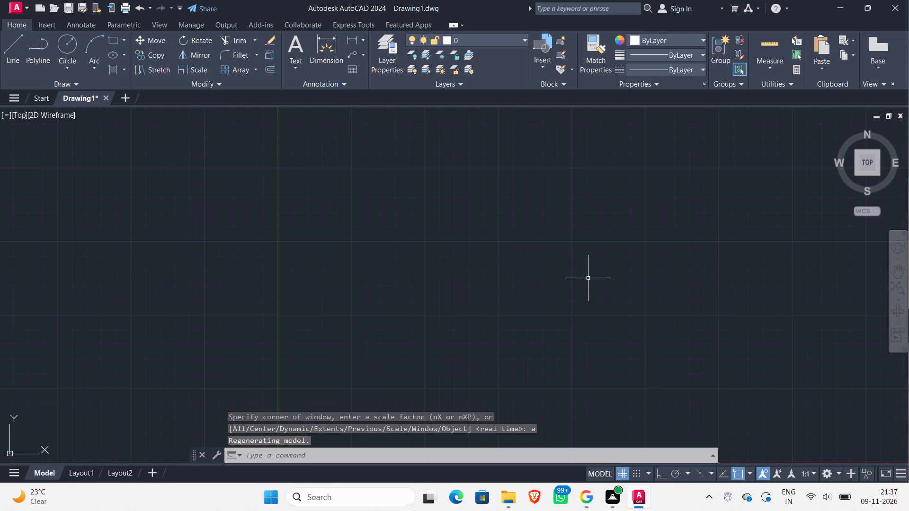
key(Escape)
key(Escape)
key(Escape)
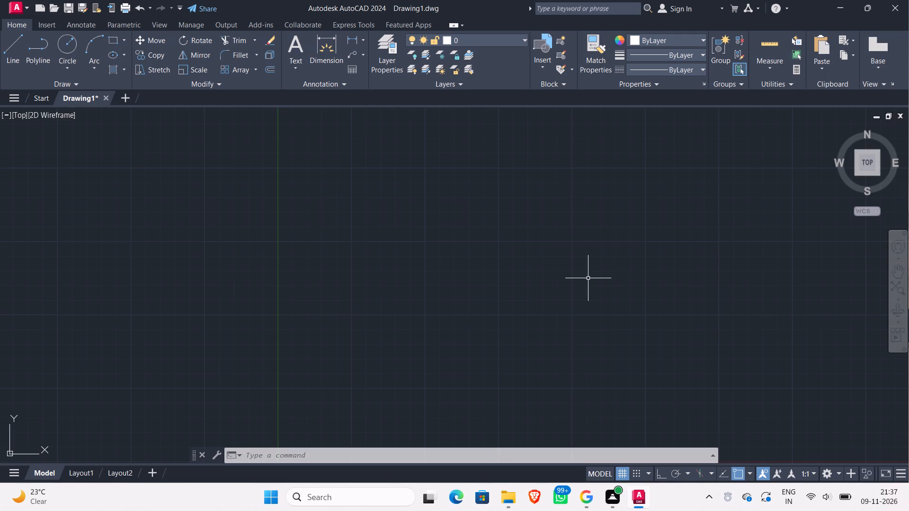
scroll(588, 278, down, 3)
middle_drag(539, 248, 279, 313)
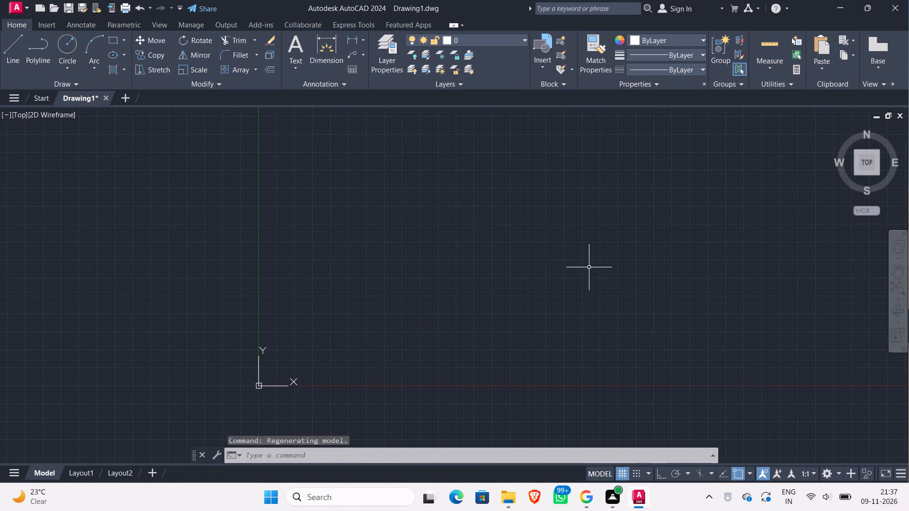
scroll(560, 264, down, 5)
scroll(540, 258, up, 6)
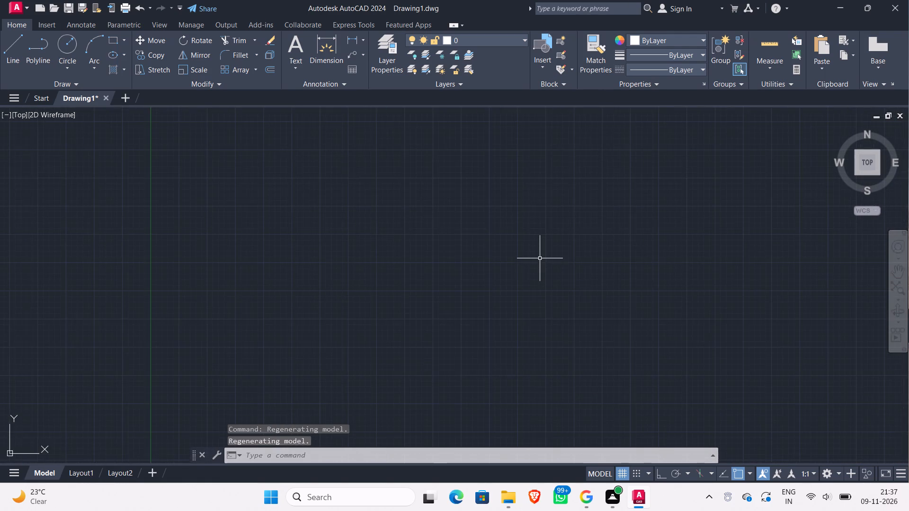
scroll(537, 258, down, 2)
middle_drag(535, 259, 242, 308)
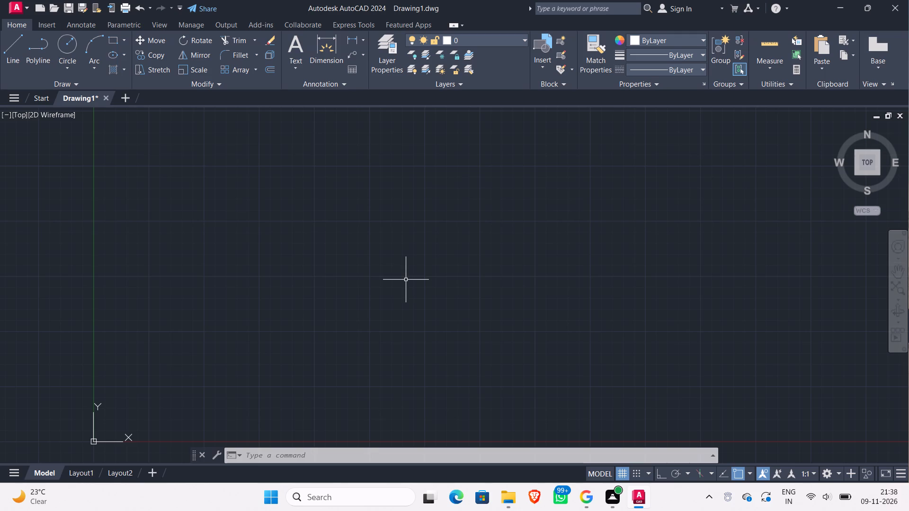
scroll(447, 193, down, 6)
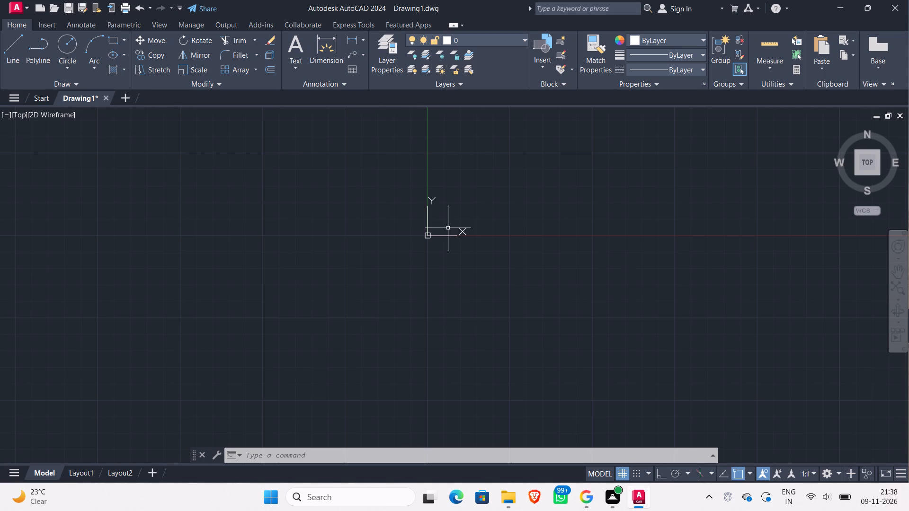
Zoom All to bring the view back to the full drawing limits.
key(z)
key(Return)
key(a)
key(Return)
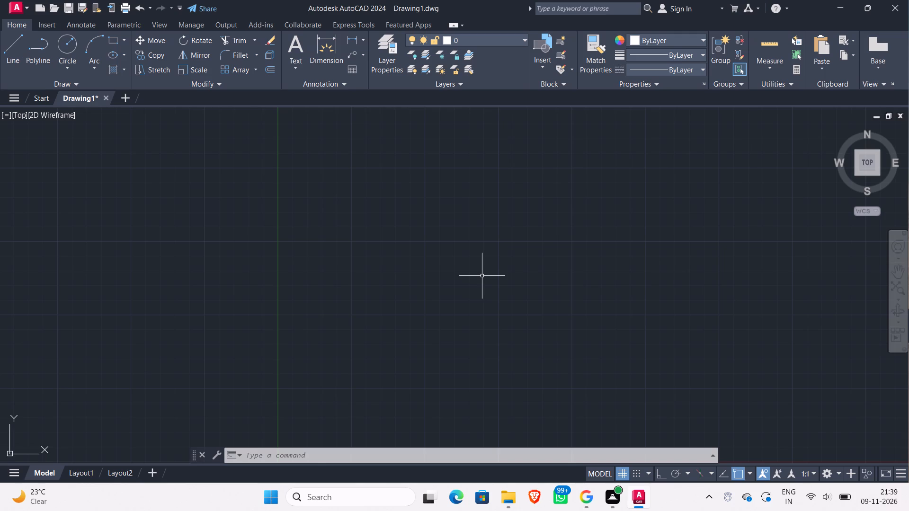
Draw a 30' by 30' rectangle in the empty area above and to the right of the origin.
scroll(483, 220, down, 1)
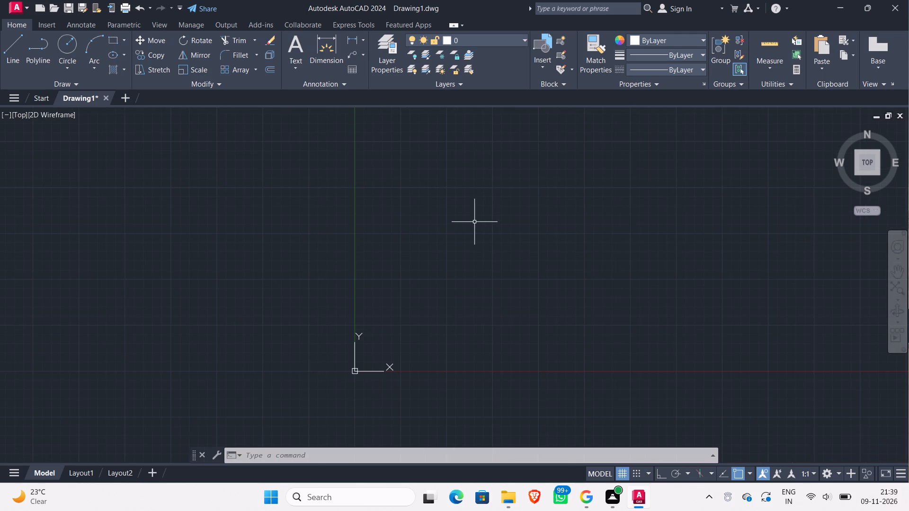
middle_drag(458, 240, 148, 258)
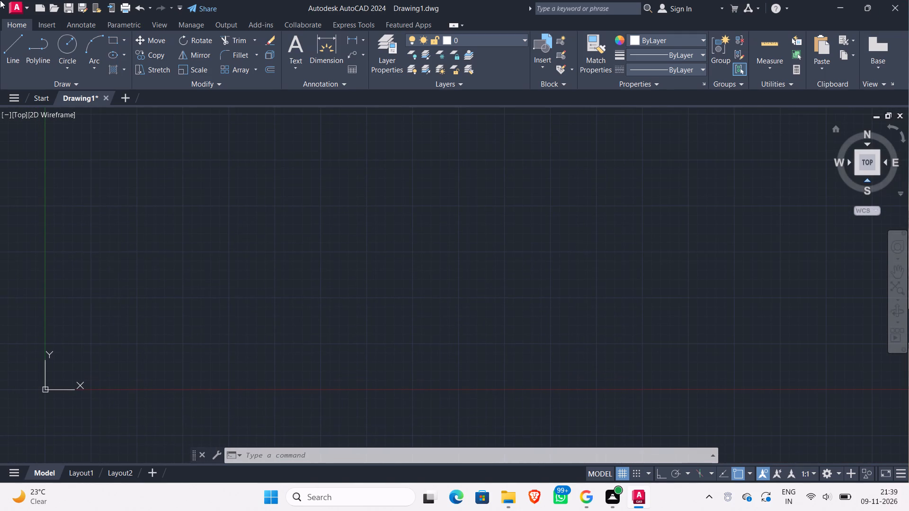
text(rec)
key(Return)
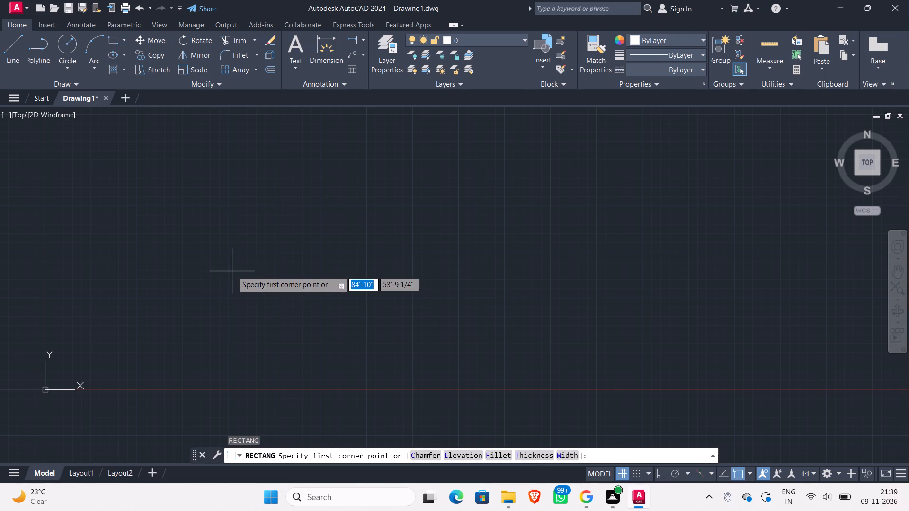
click(175, 244)
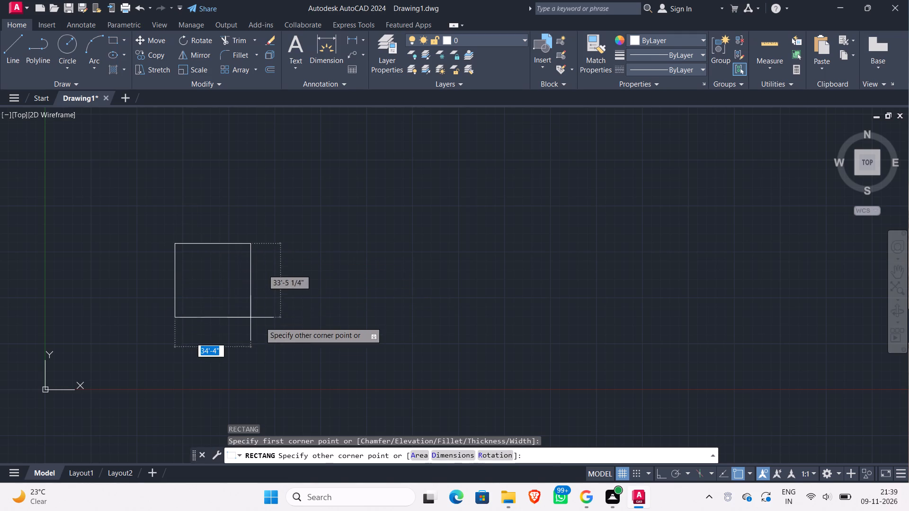
text(30')
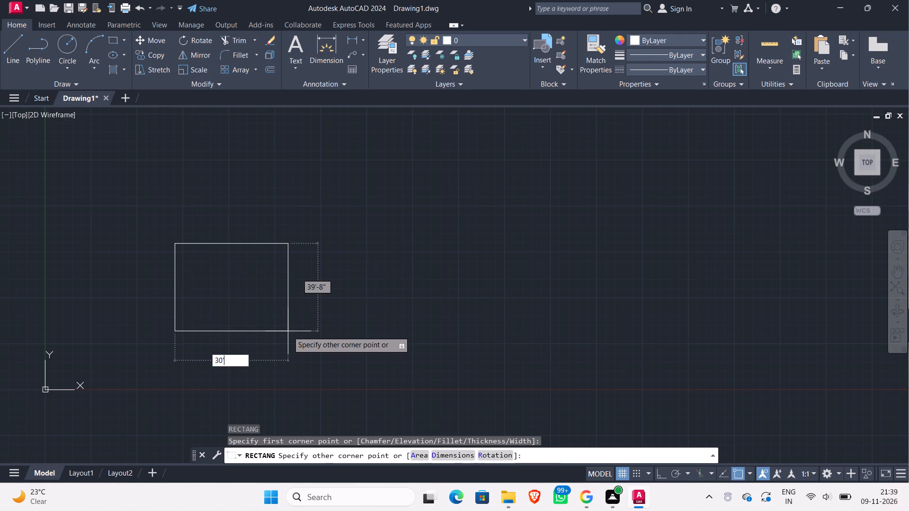
key(comma)
text(30')
key(Return)
Attach the image "Temple floor plan and Elevation .13" from Downloads beside the square, picking its insertion point and scale in the drawing.
scroll(289, 328, up, 1)
scroll(218, 232, down, 1)
middle_drag(217, 233, 264, 386)
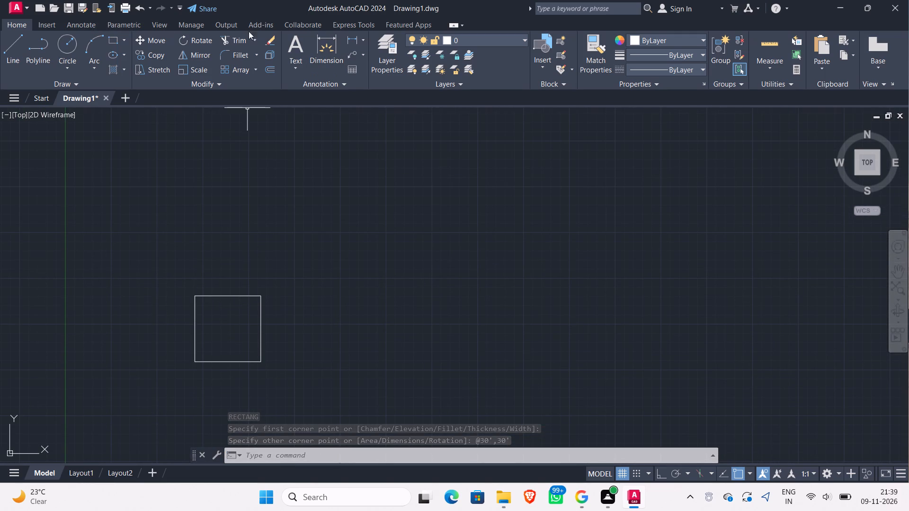
click(48, 24)
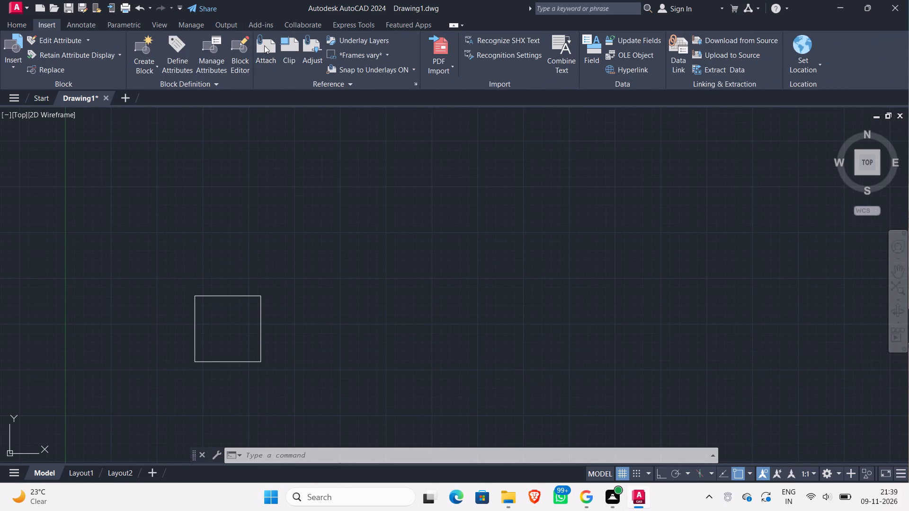
click(264, 45)
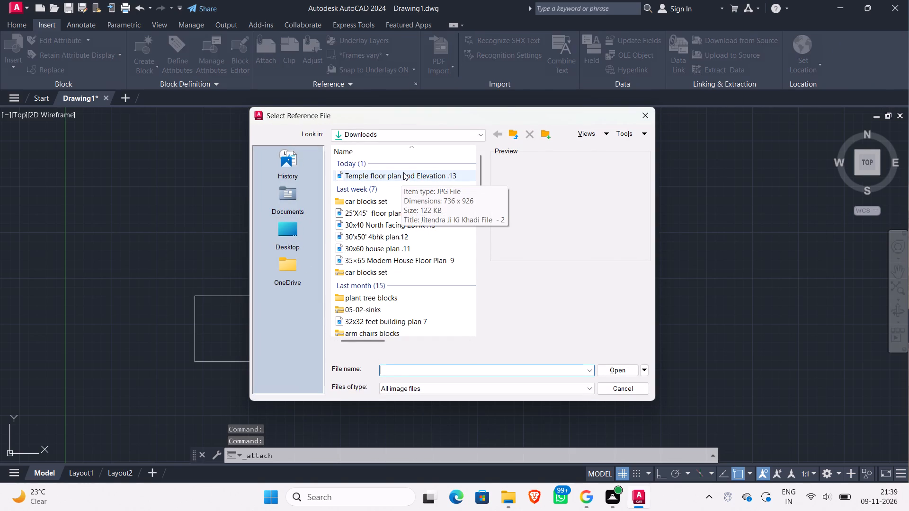
drag(403, 172, 407, 178)
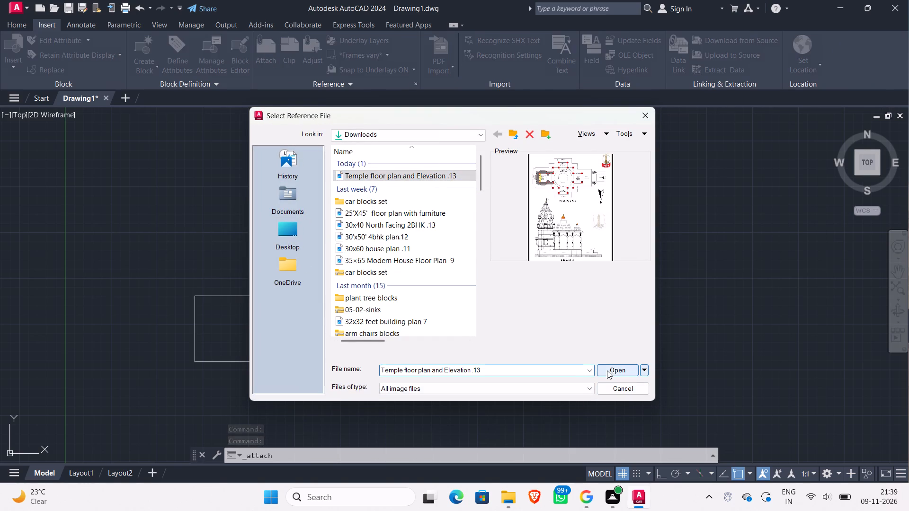
click(607, 370)
click(454, 342)
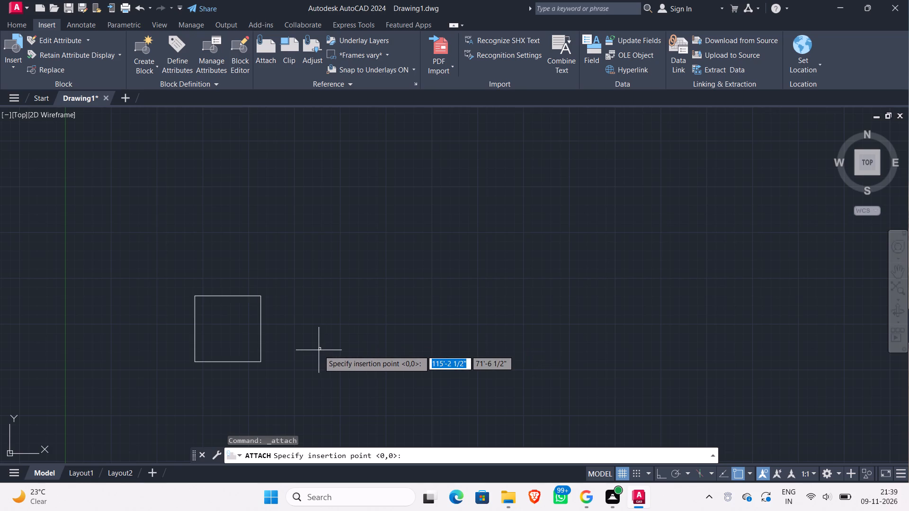
click(329, 347)
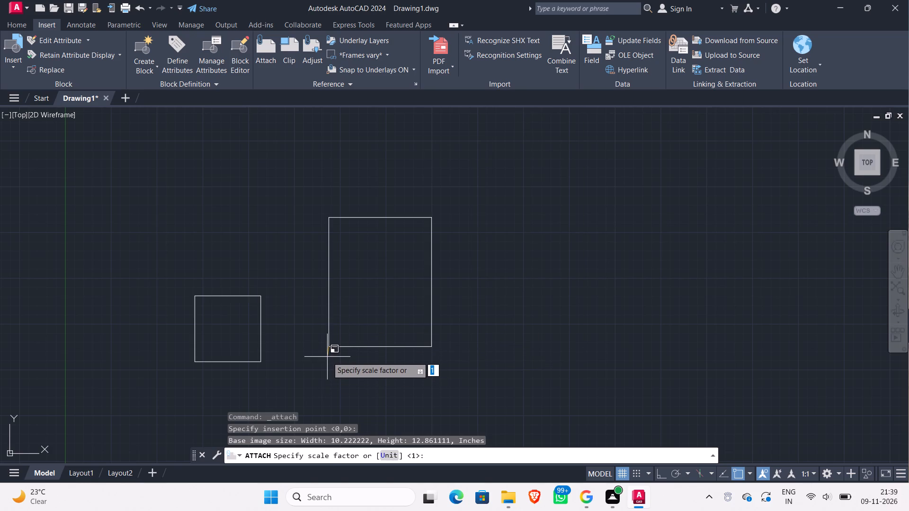
click(327, 357)
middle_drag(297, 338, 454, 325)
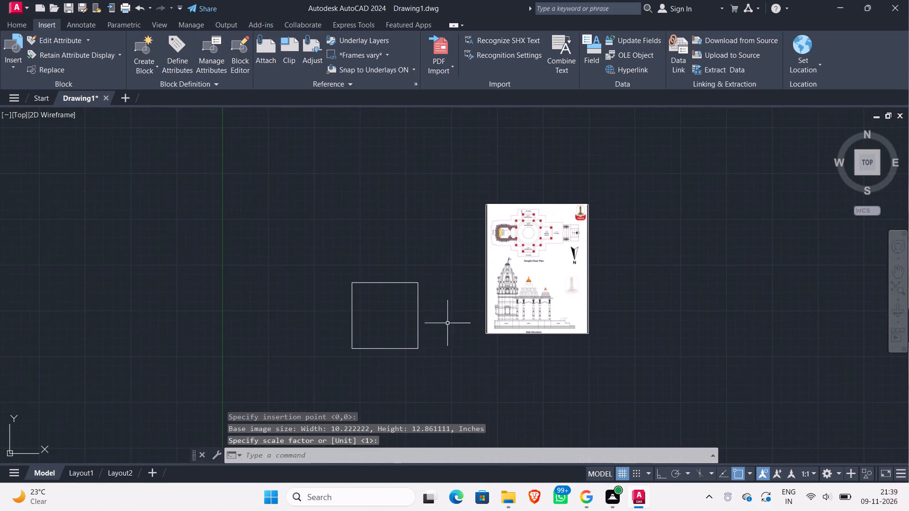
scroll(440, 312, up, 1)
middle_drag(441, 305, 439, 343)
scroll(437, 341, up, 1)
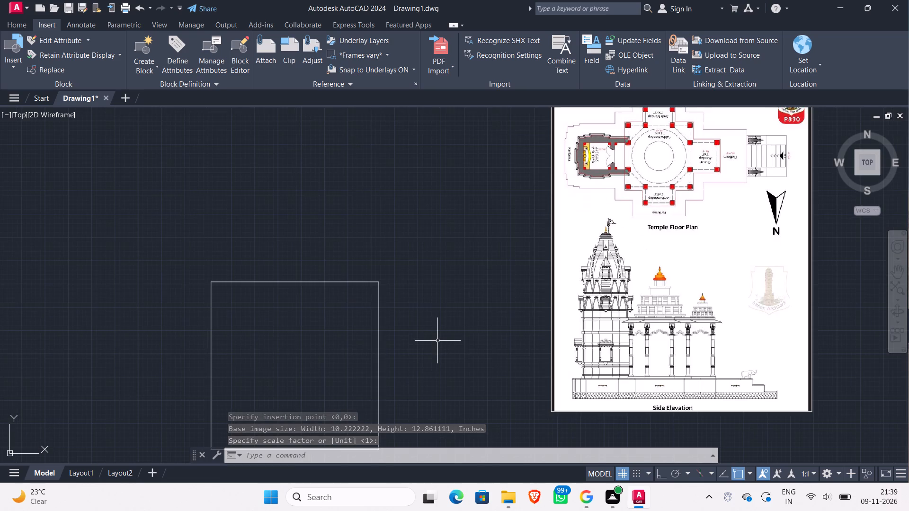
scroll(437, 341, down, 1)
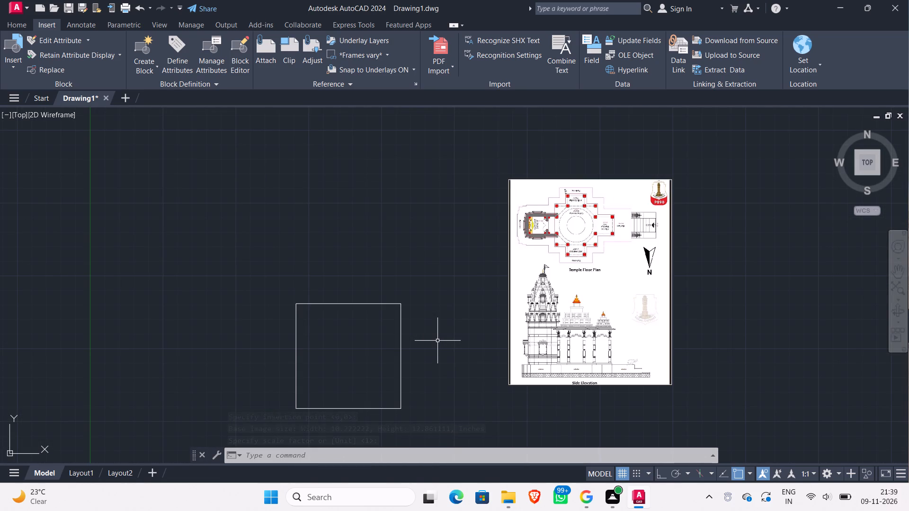
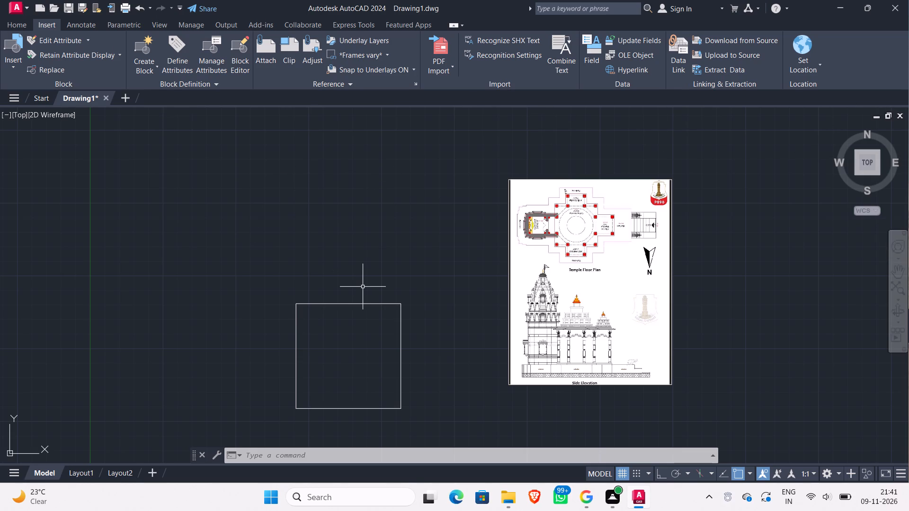
Examine the reference image's temple floor plan up close, covering the Garbh Grah, Sabha, Ardh and Charan Mandaps, columns and platform.
scroll(537, 202, up, 3)
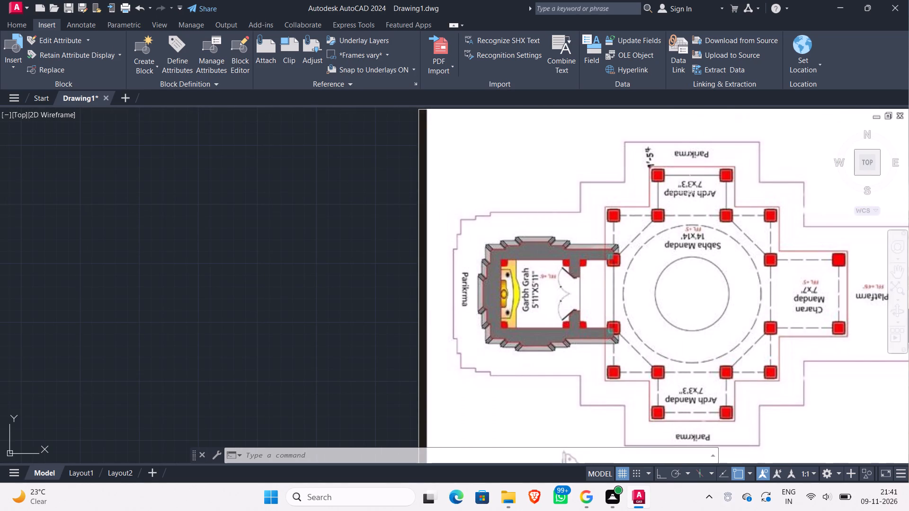
scroll(690, 193, up, 1)
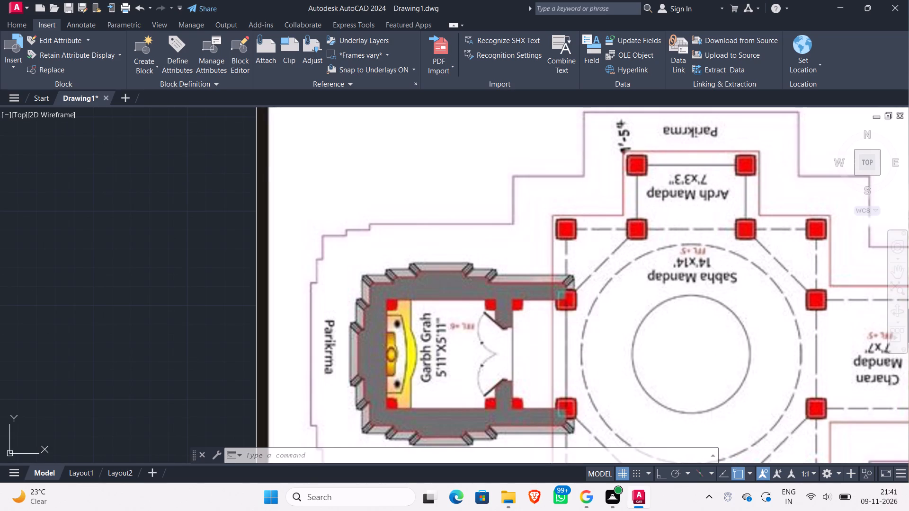
scroll(449, 348, down, 1)
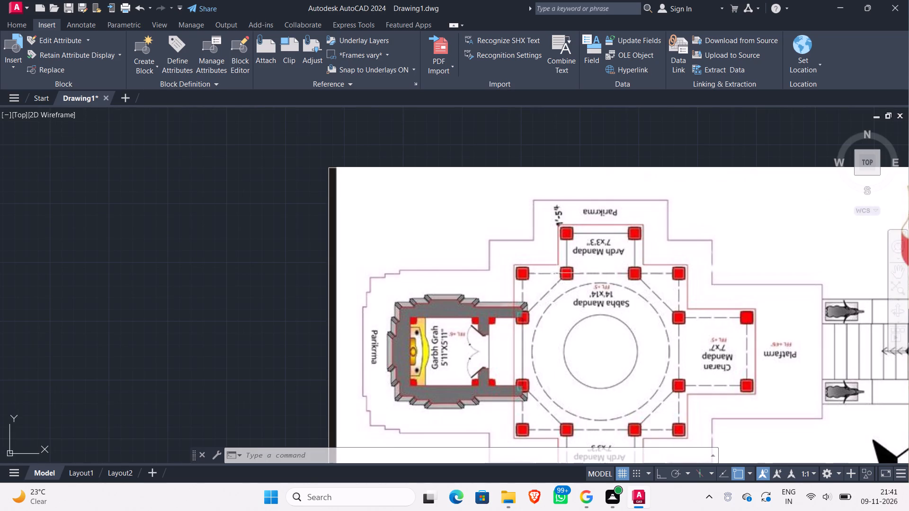
middle_drag(557, 273, 475, 176)
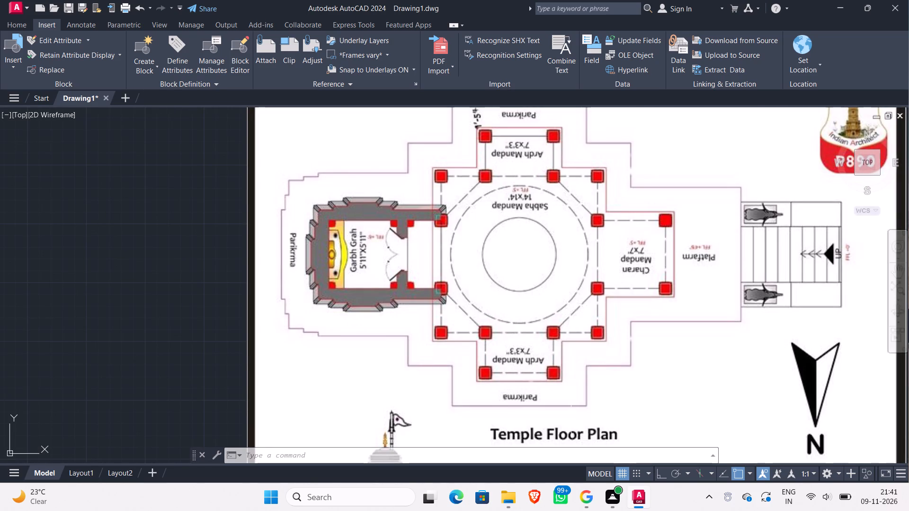
scroll(547, 372, up, 2)
scroll(464, 316, down, 2)
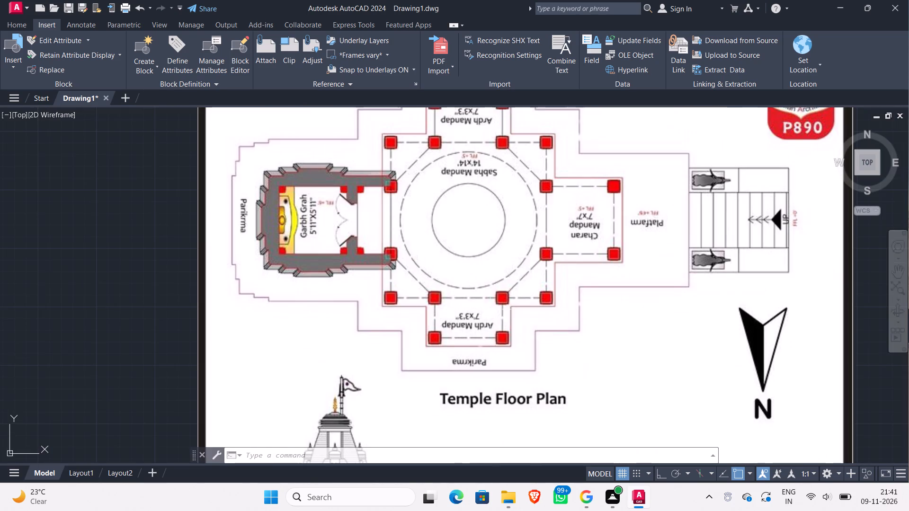
scroll(577, 221, up, 2)
scroll(776, 217, up, 2)
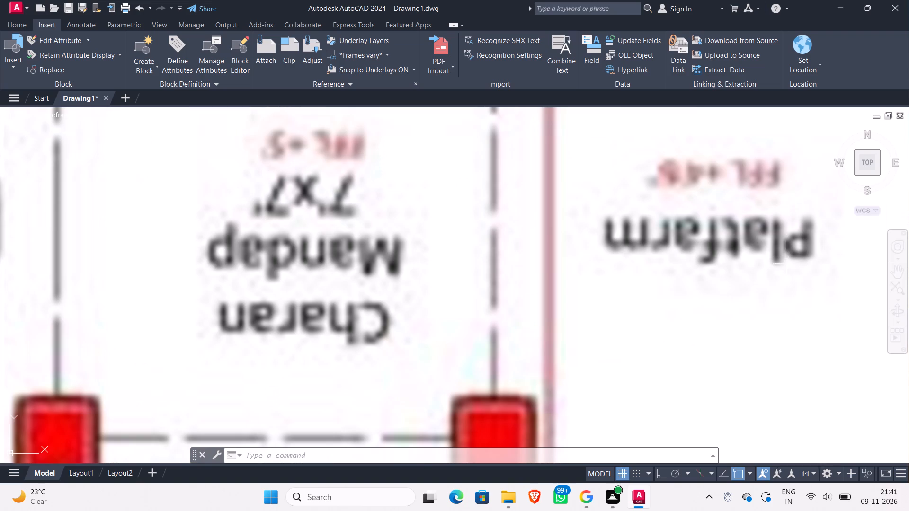
scroll(752, 183, down, 3)
scroll(737, 180, up, 5)
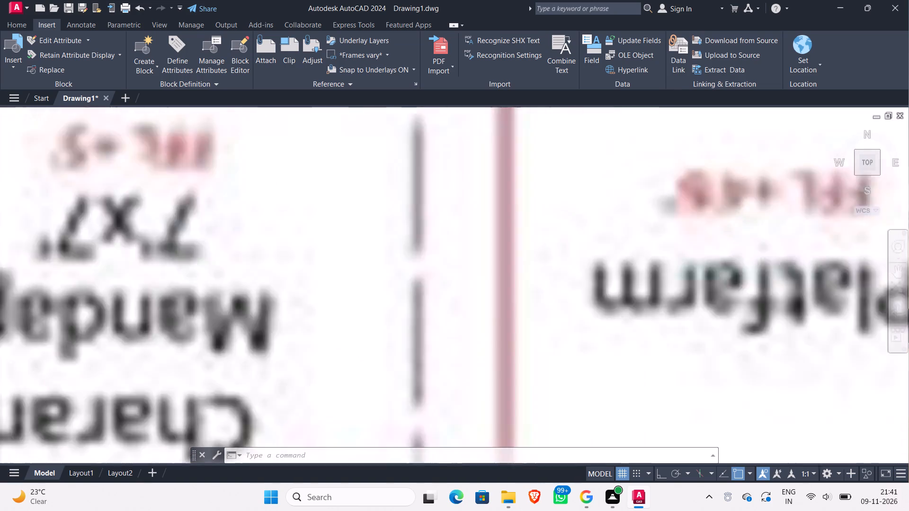
scroll(735, 180, up, 1)
scroll(709, 237, down, 6)
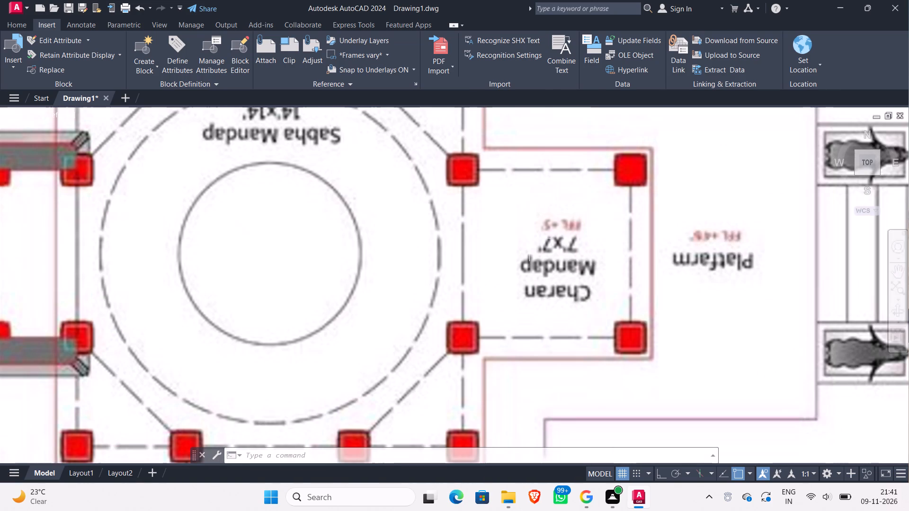
scroll(529, 238, up, 2)
scroll(529, 238, down, 7)
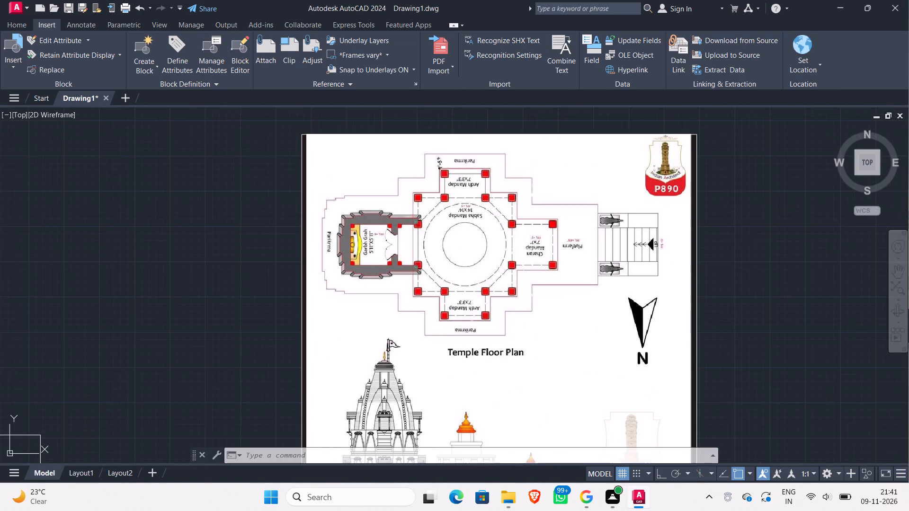
scroll(481, 249, up, 3)
scroll(469, 208, down, 2)
scroll(460, 154, up, 3)
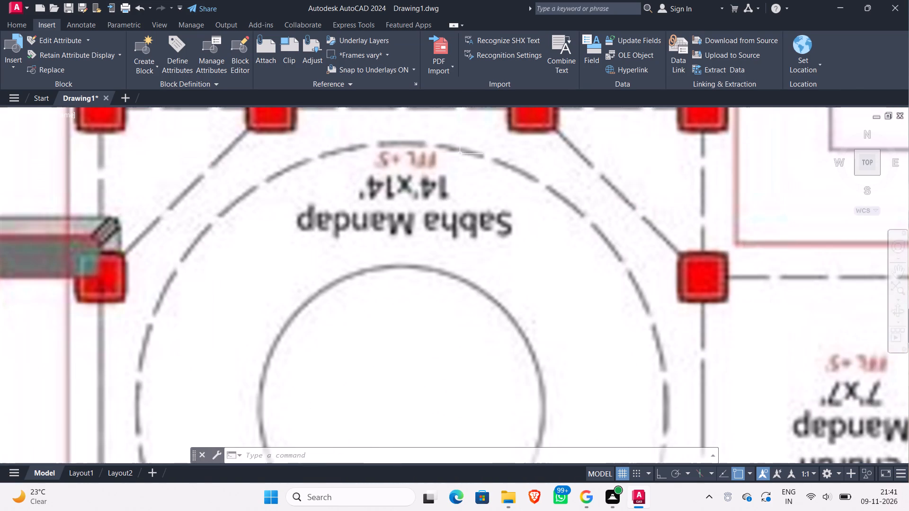
scroll(441, 208, down, 4)
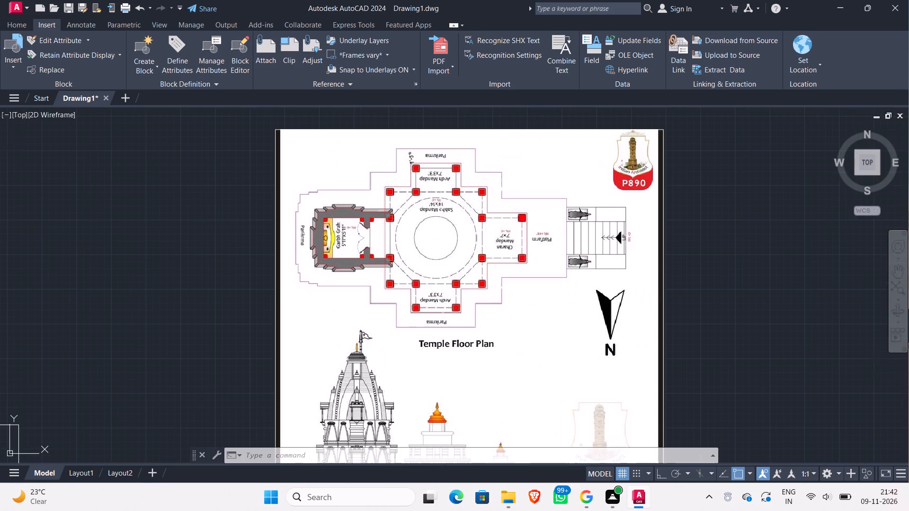
scroll(430, 208, up, 1)
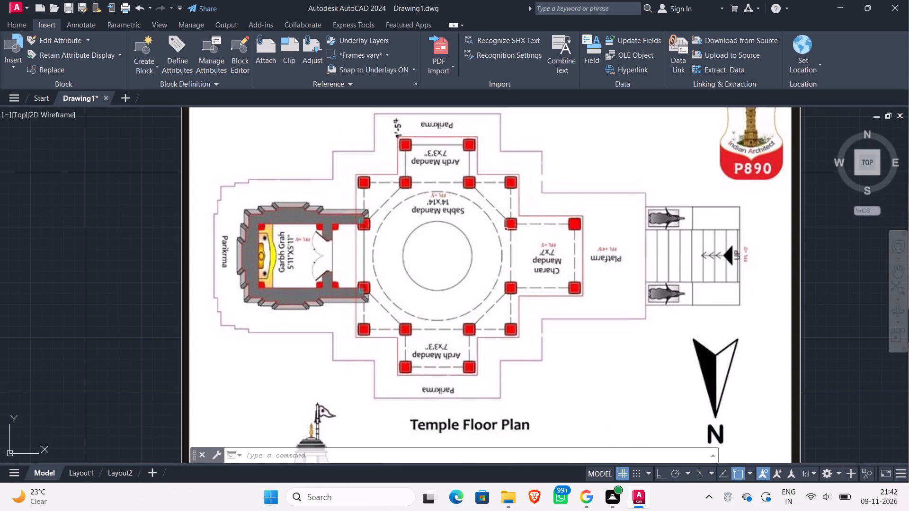
scroll(454, 205, up, 2)
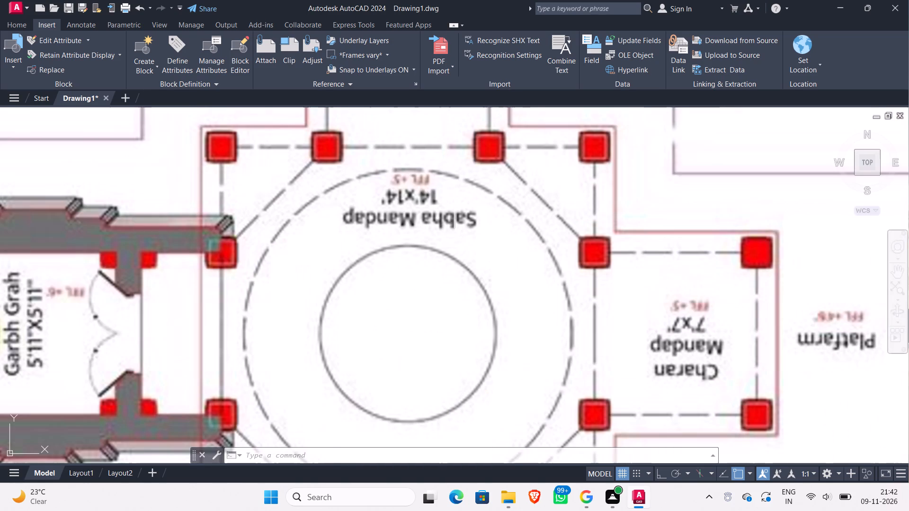
scroll(454, 205, down, 2)
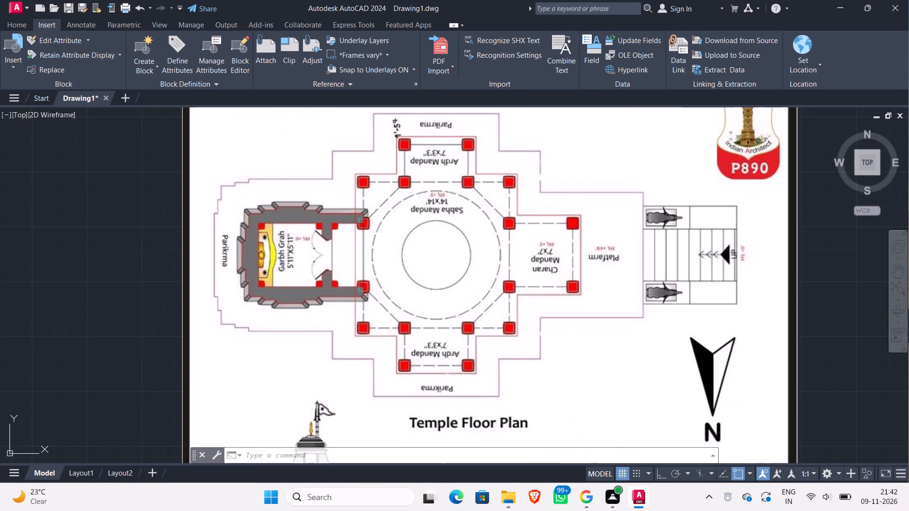
scroll(475, 344, up, 2)
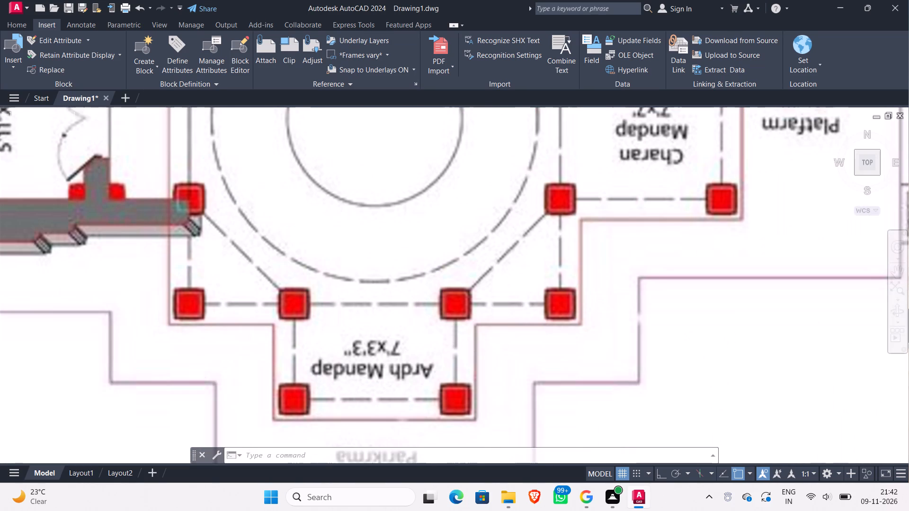
scroll(430, 345, down, 2)
scroll(426, 174, up, 1)
scroll(426, 174, down, 1)
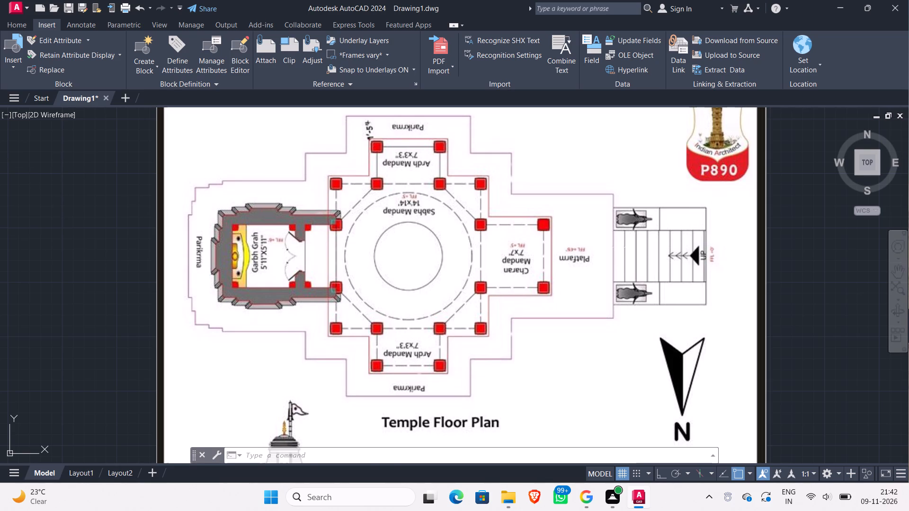
scroll(605, 247, up, 2)
scroll(605, 249, down, 2)
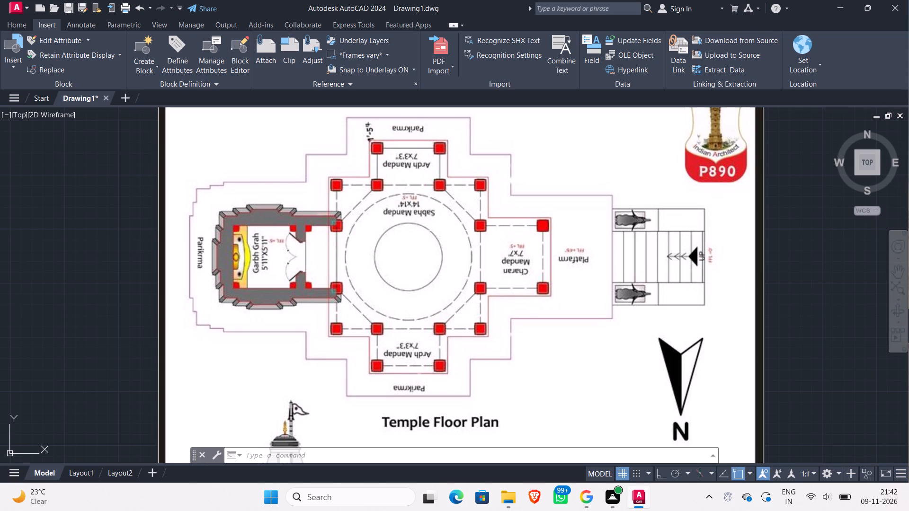
scroll(446, 231, up, 2)
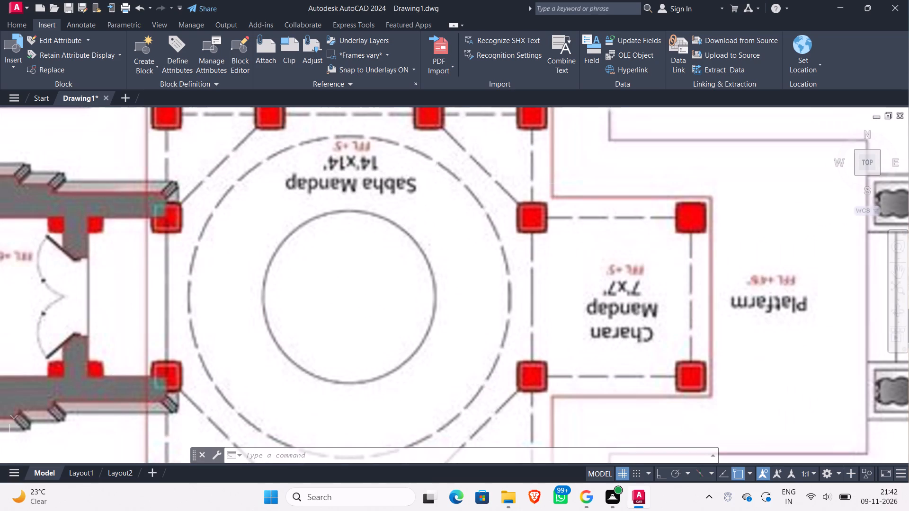
scroll(609, 216, down, 3)
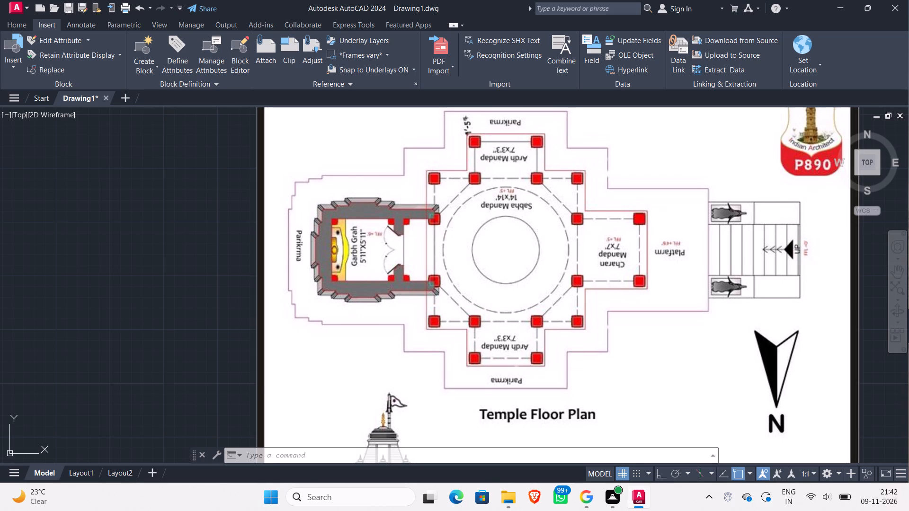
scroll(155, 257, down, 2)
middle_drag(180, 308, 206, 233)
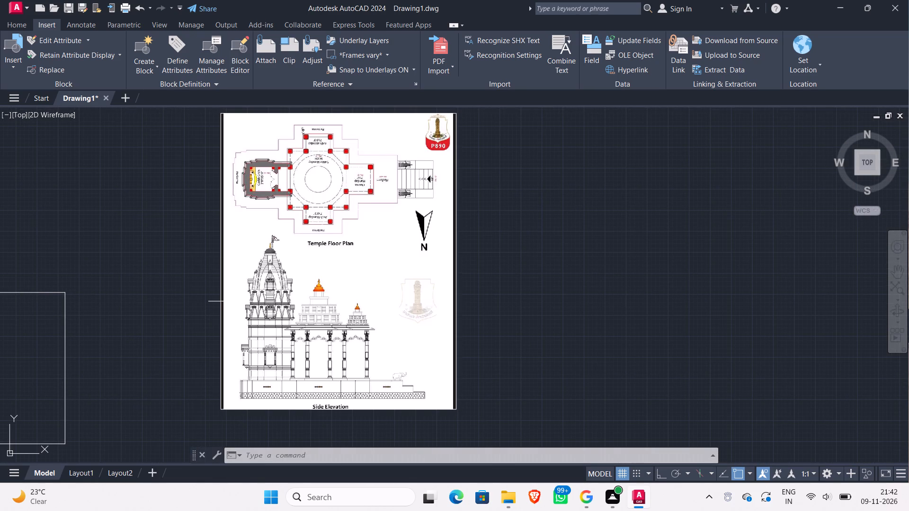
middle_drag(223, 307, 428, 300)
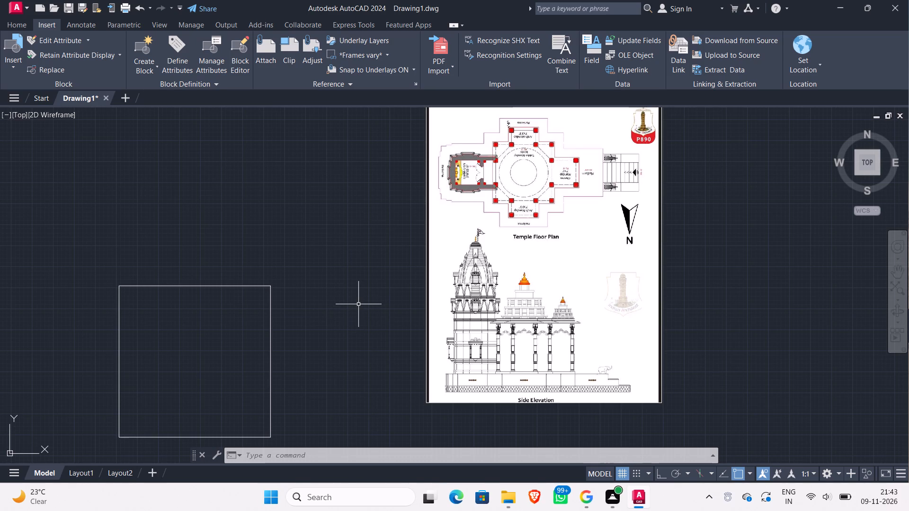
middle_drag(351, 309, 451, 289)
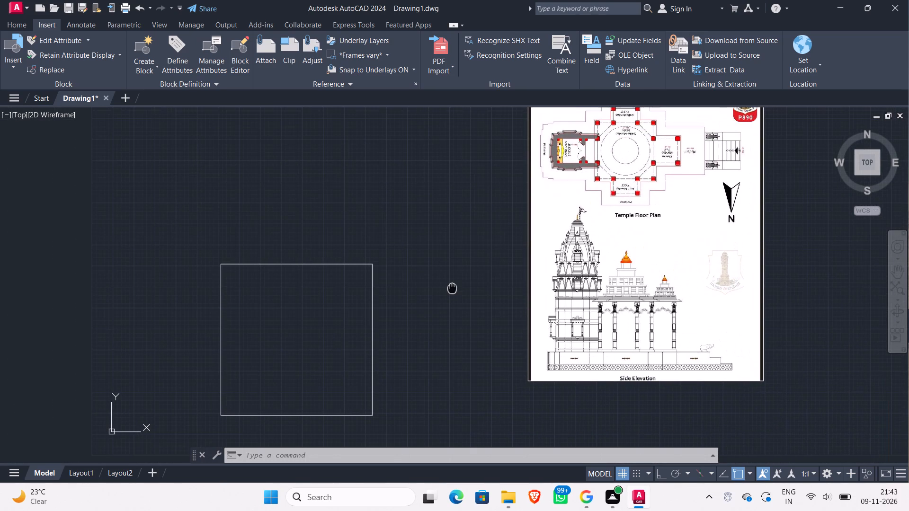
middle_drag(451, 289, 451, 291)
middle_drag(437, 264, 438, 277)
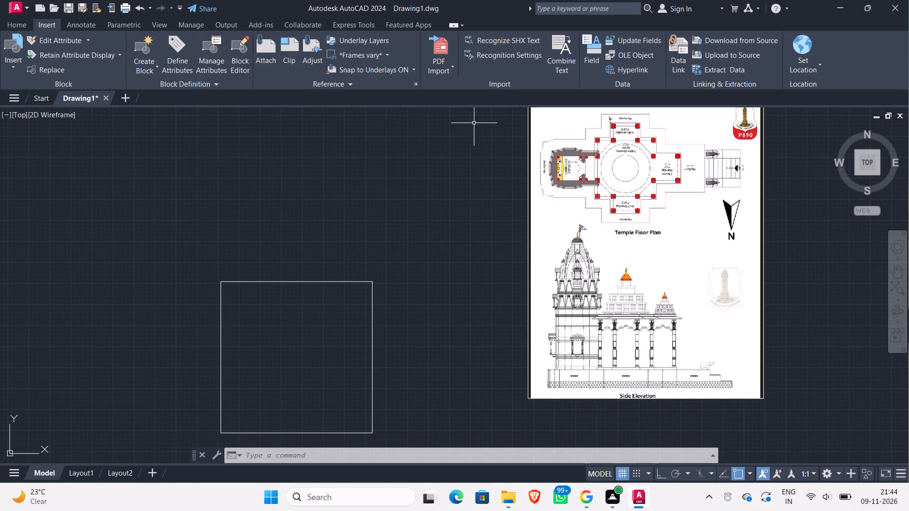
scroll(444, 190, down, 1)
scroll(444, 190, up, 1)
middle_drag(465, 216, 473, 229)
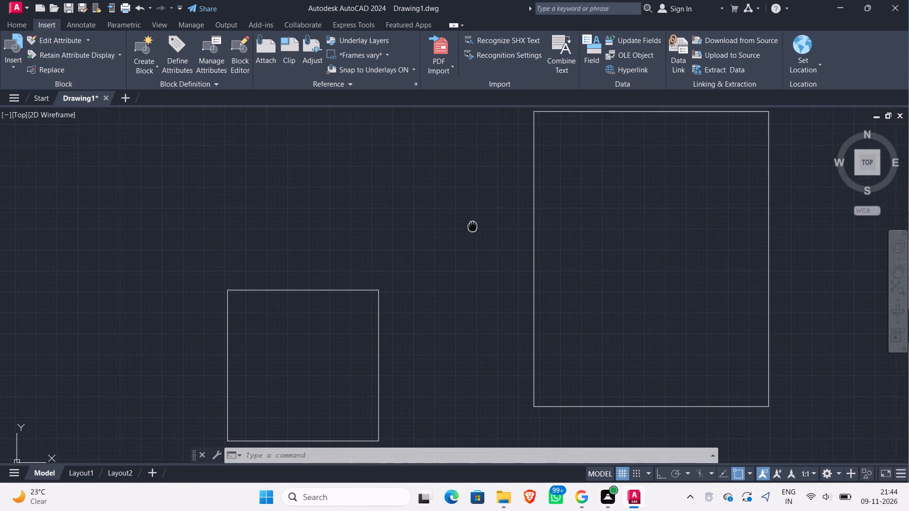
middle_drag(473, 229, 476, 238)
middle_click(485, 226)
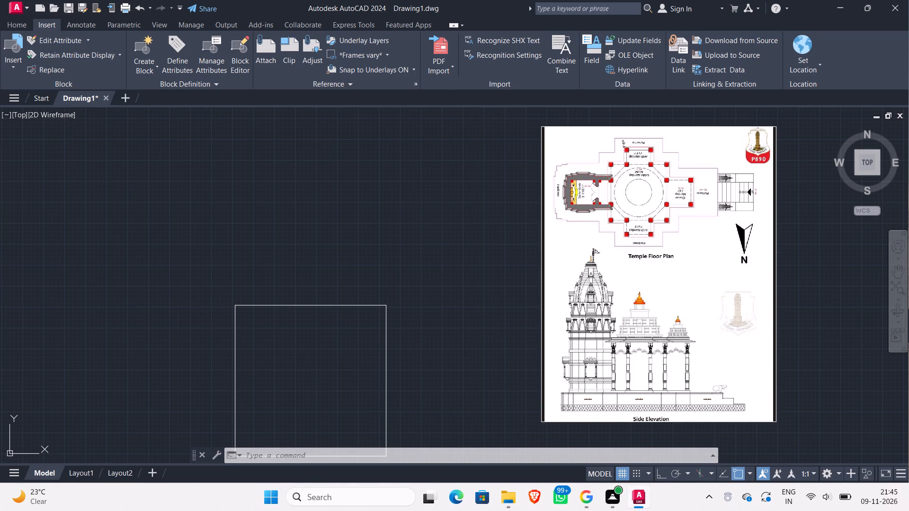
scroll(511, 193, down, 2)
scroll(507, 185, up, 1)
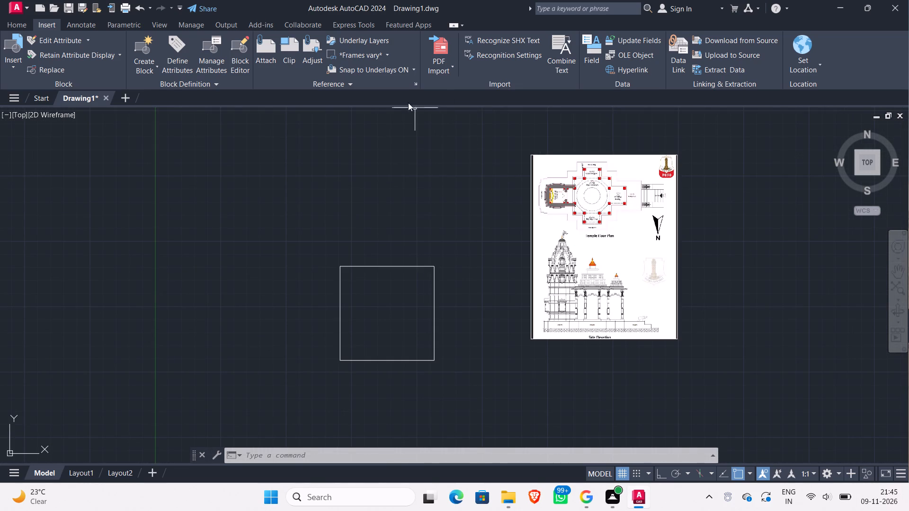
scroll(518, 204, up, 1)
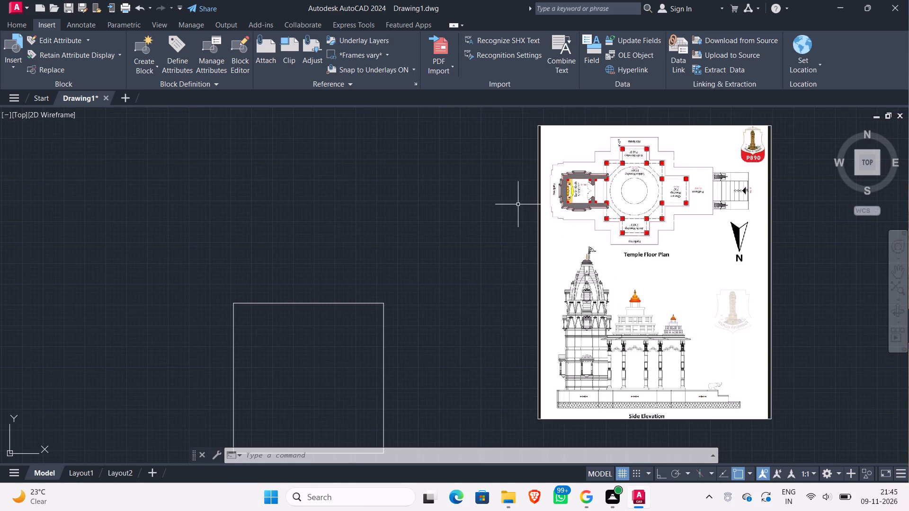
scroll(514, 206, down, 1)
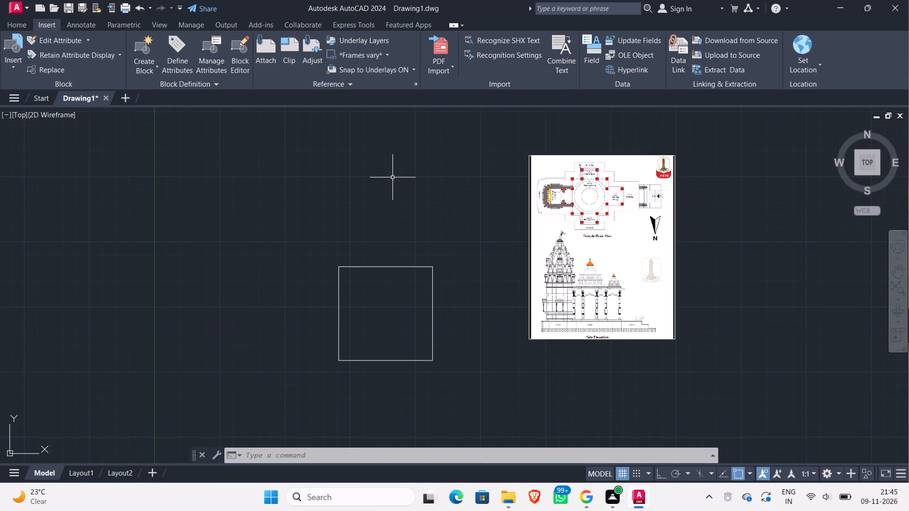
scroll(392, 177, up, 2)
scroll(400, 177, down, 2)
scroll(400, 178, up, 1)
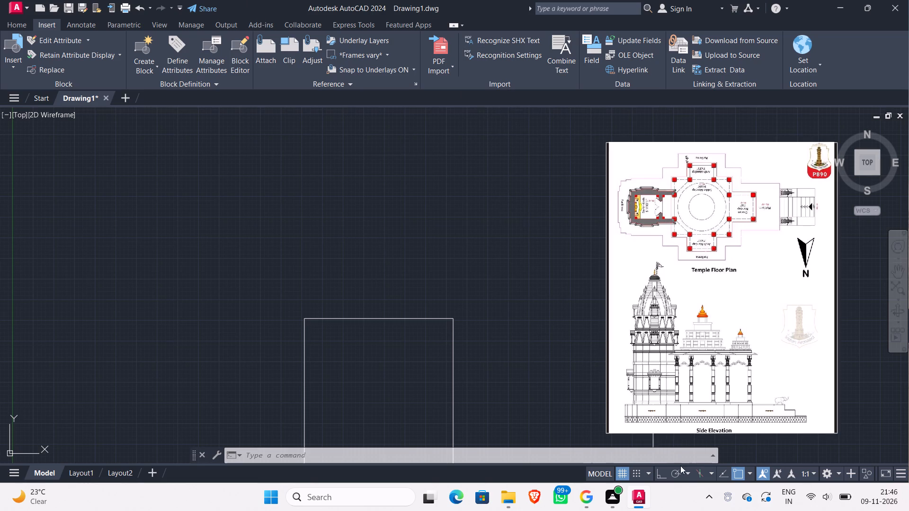
Examine the temple tower and pillared halls in the reference image's side elevation up close.
scroll(660, 336, down, 2)
scroll(658, 338, up, 6)
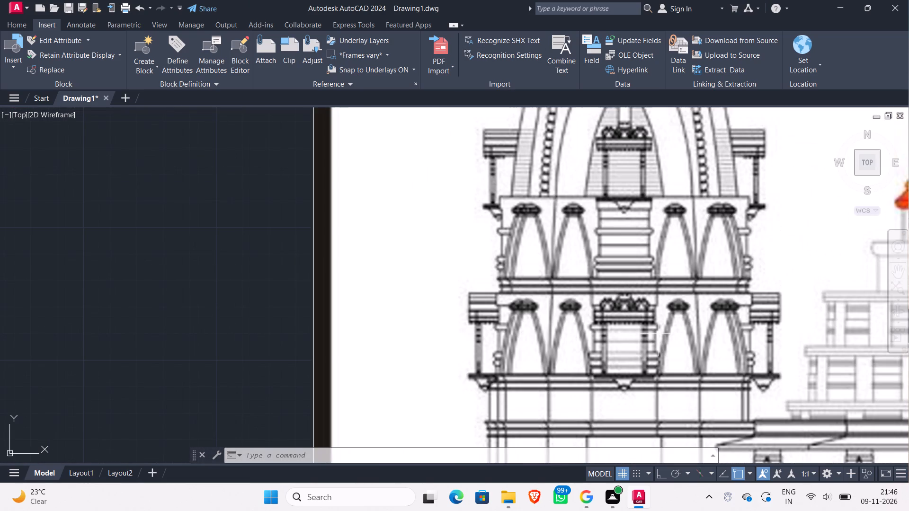
scroll(659, 334, down, 3)
scroll(653, 354, up, 2)
scroll(650, 357, down, 2)
scroll(648, 360, up, 1)
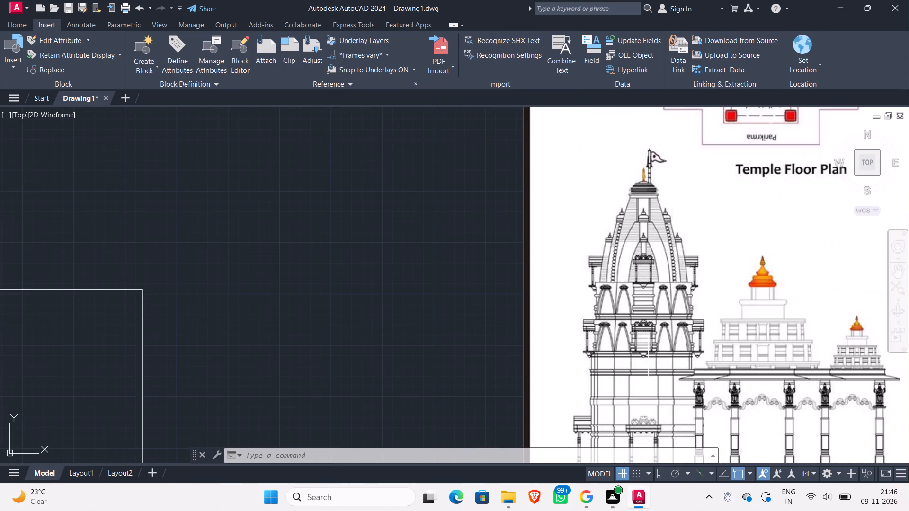
scroll(647, 362, up, 1)
scroll(640, 369, down, 2)
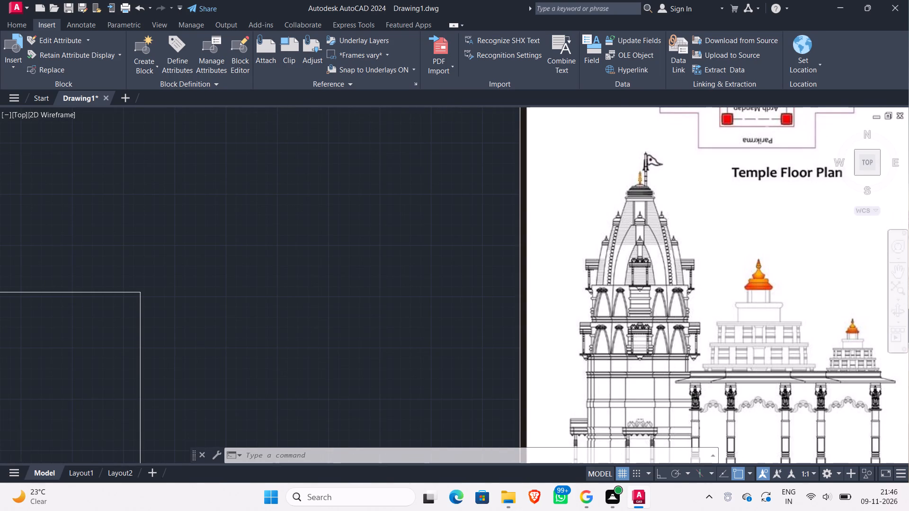
scroll(632, 378, down, 1)
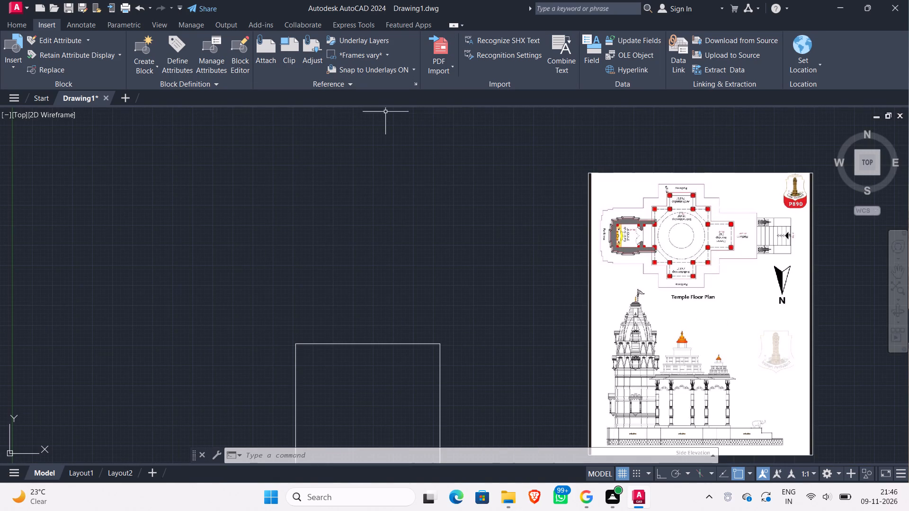
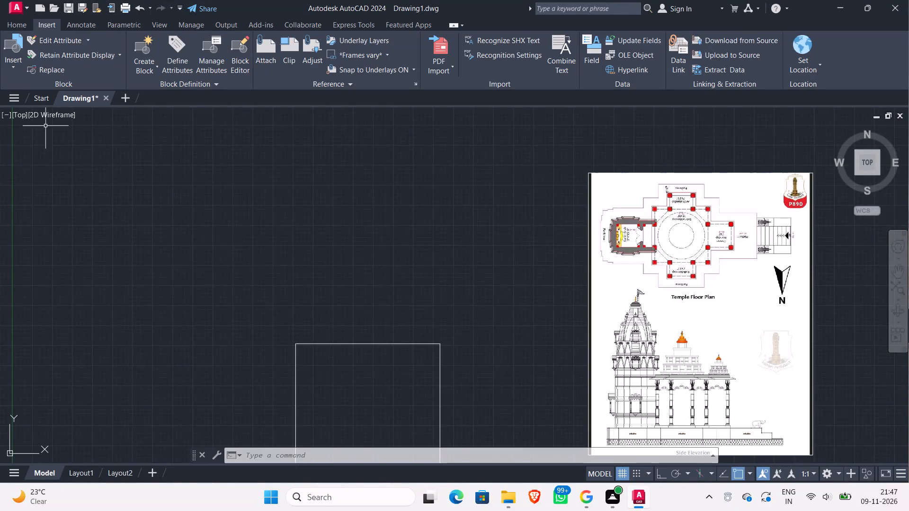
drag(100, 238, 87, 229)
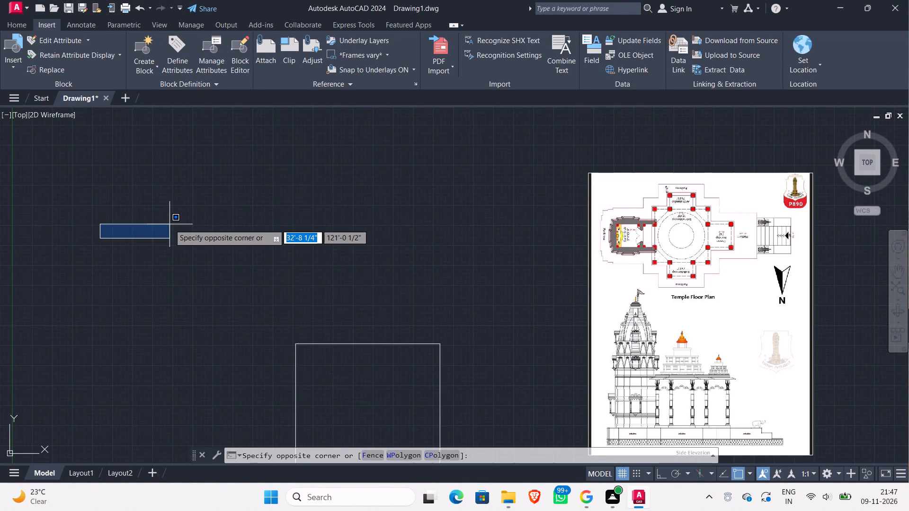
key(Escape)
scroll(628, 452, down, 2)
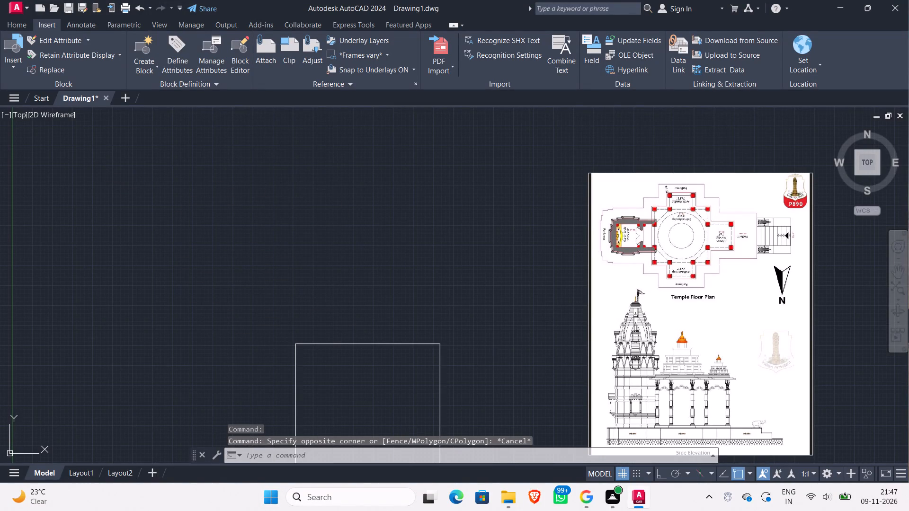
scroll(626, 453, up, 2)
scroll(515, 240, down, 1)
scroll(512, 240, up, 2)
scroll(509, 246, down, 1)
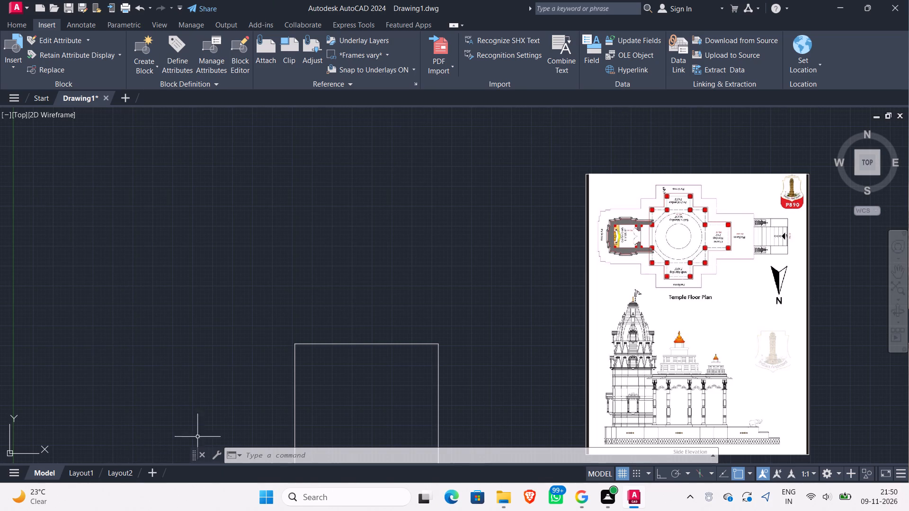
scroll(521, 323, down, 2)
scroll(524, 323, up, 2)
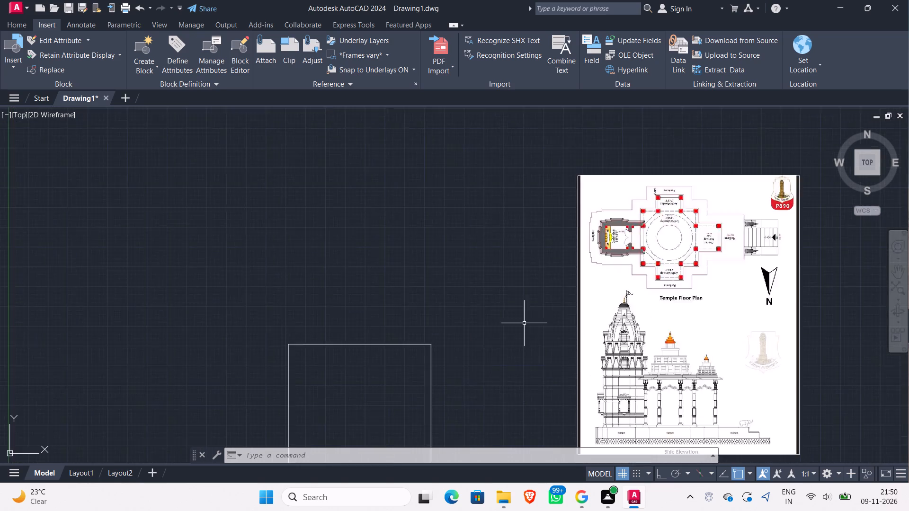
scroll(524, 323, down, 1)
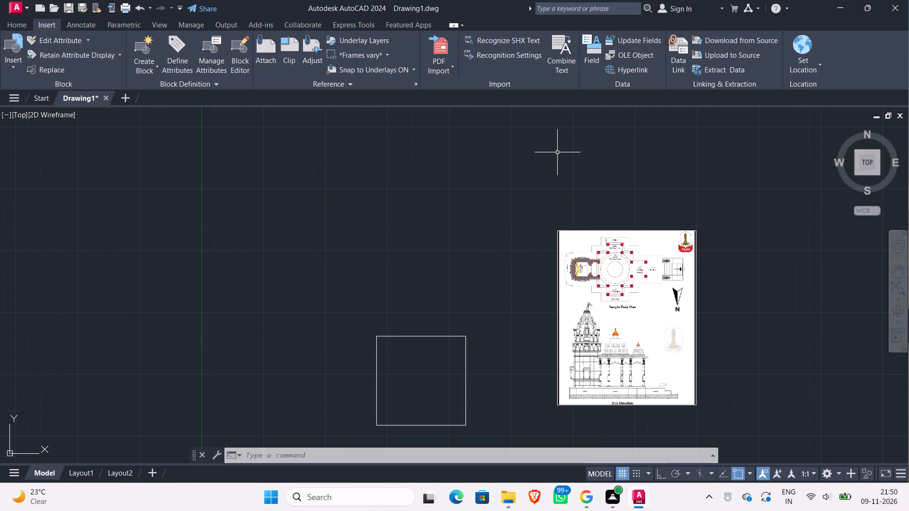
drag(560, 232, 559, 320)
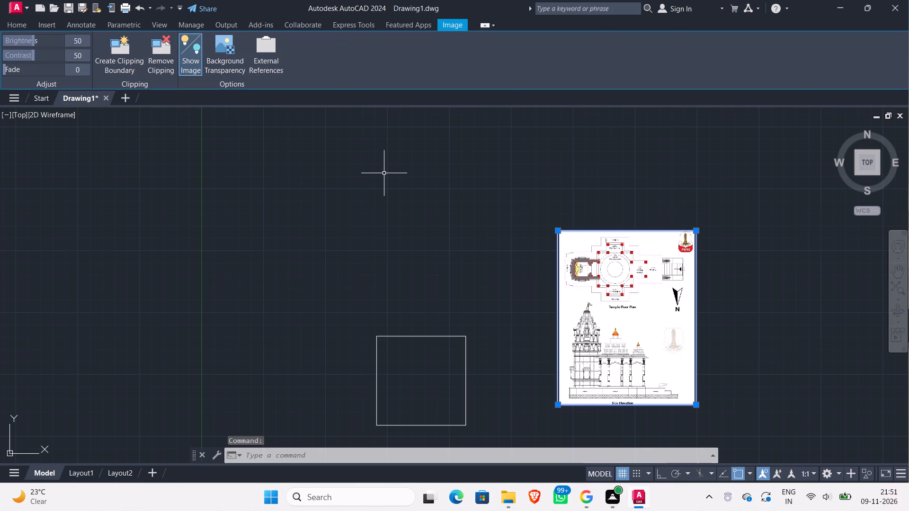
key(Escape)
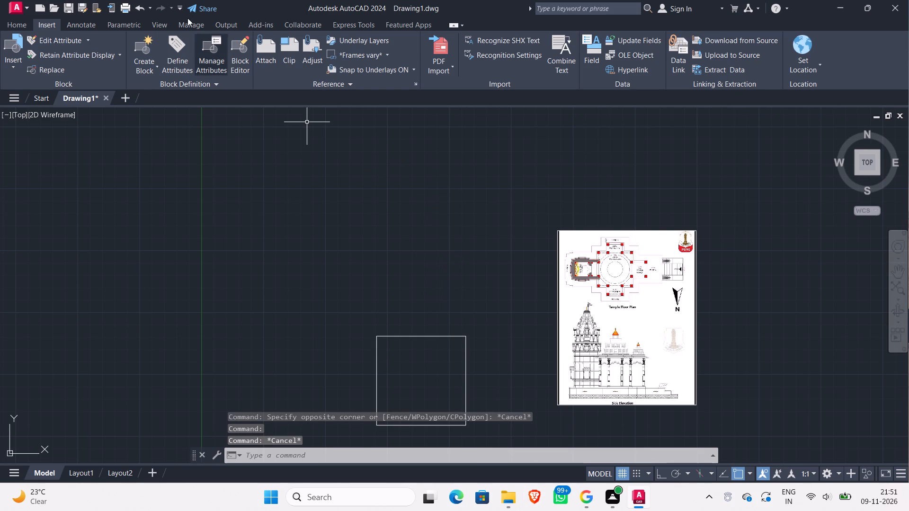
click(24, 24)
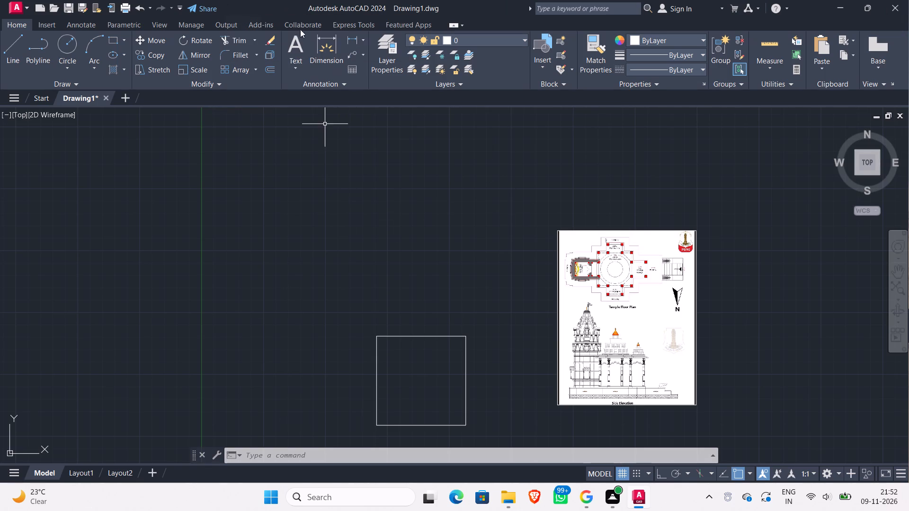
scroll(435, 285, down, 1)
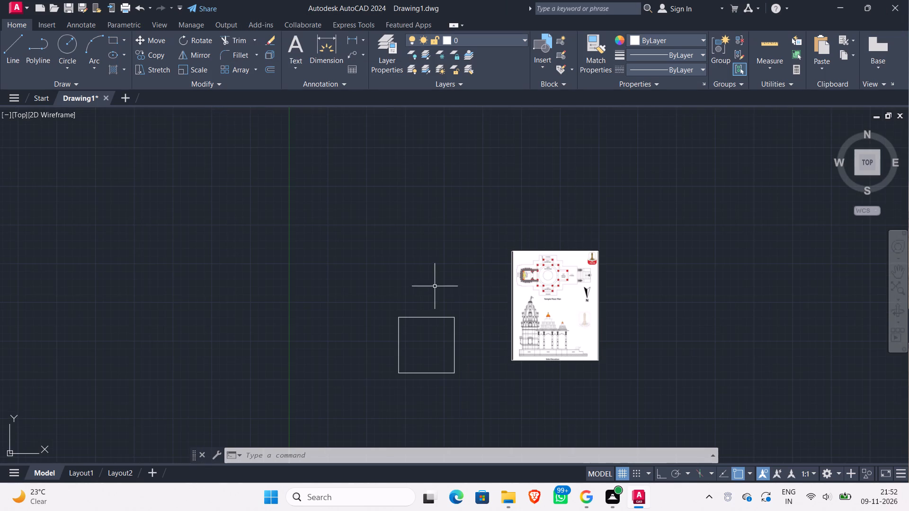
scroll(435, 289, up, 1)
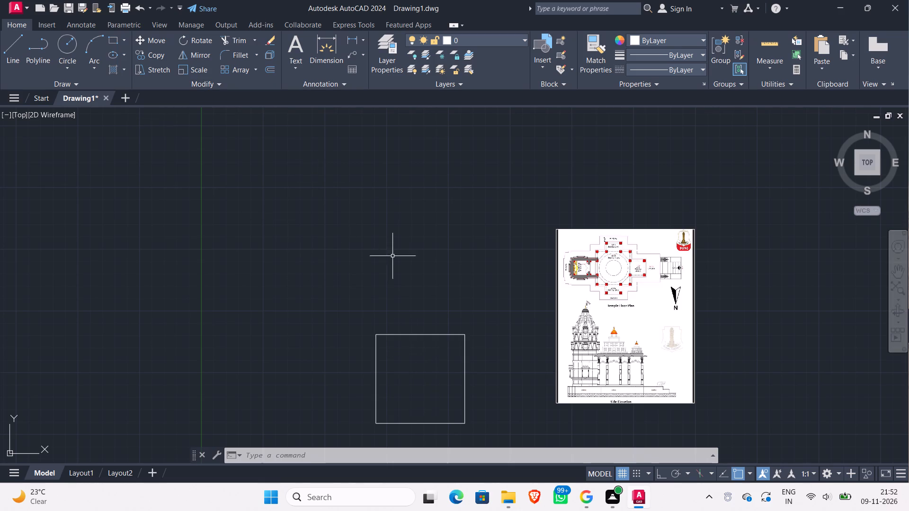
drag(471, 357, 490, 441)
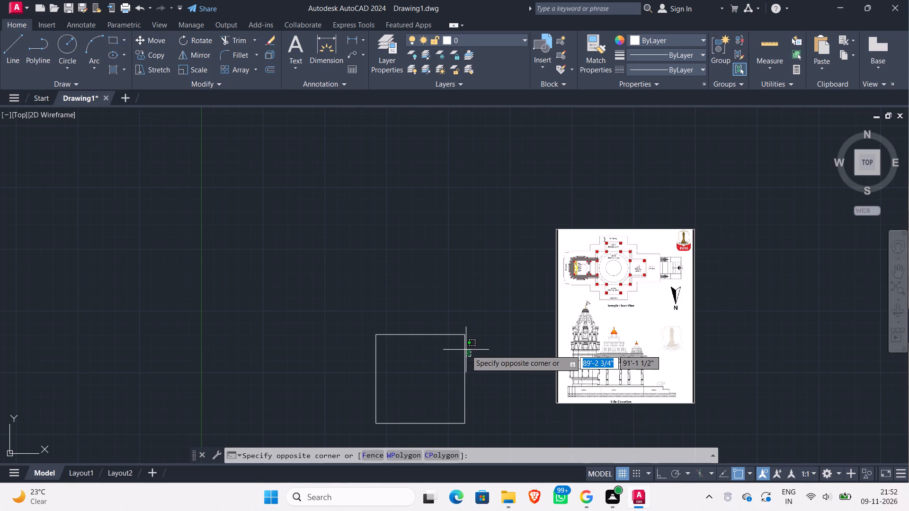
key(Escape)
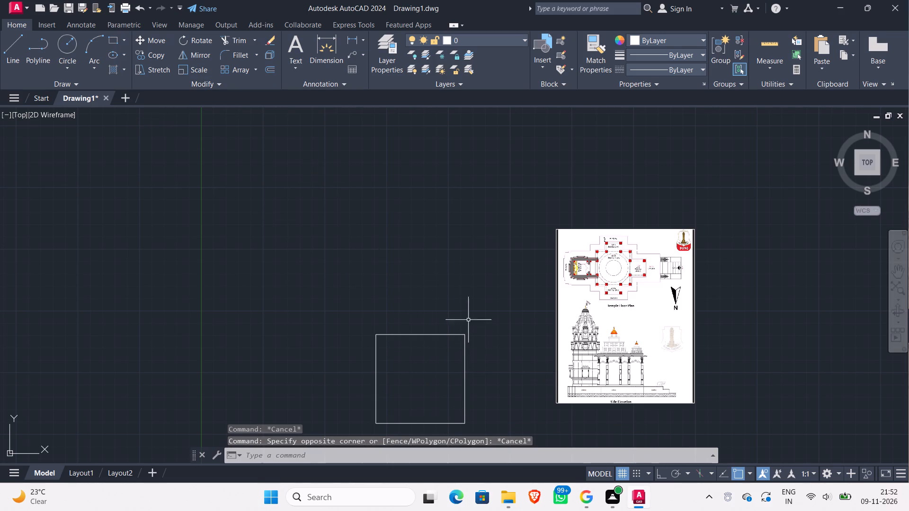
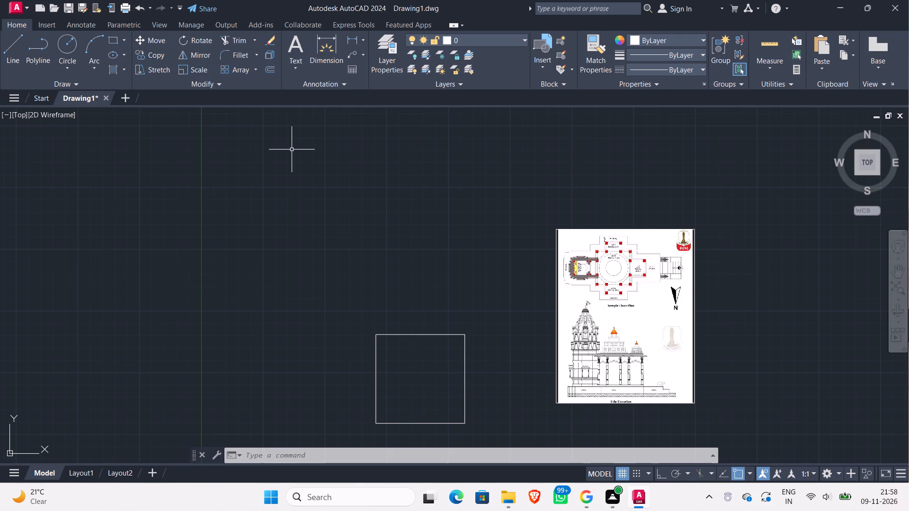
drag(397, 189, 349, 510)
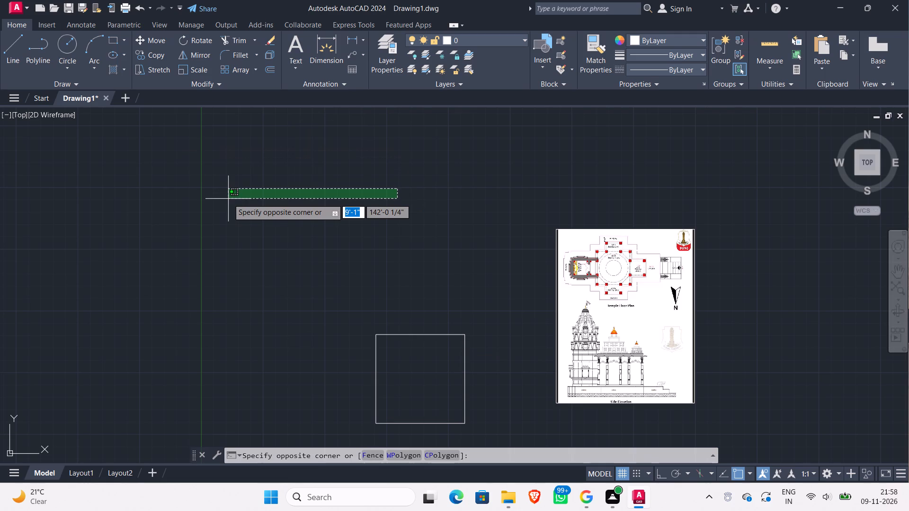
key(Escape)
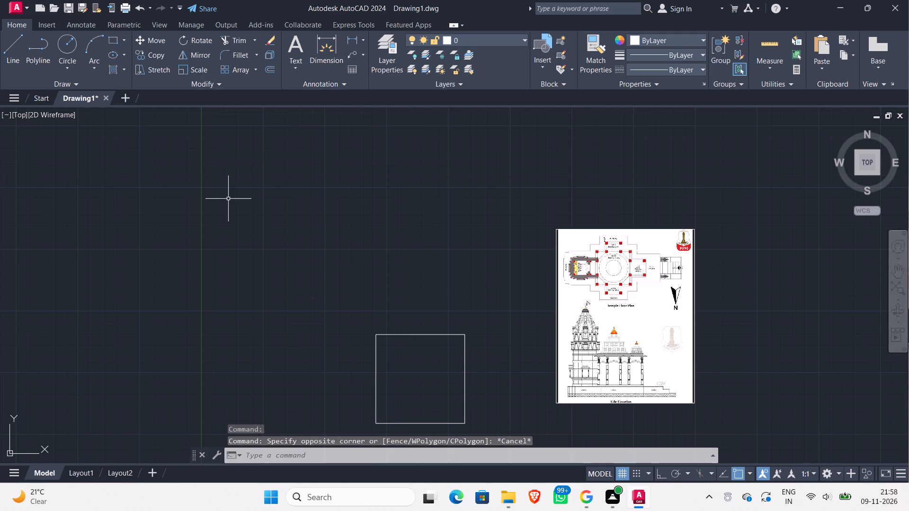
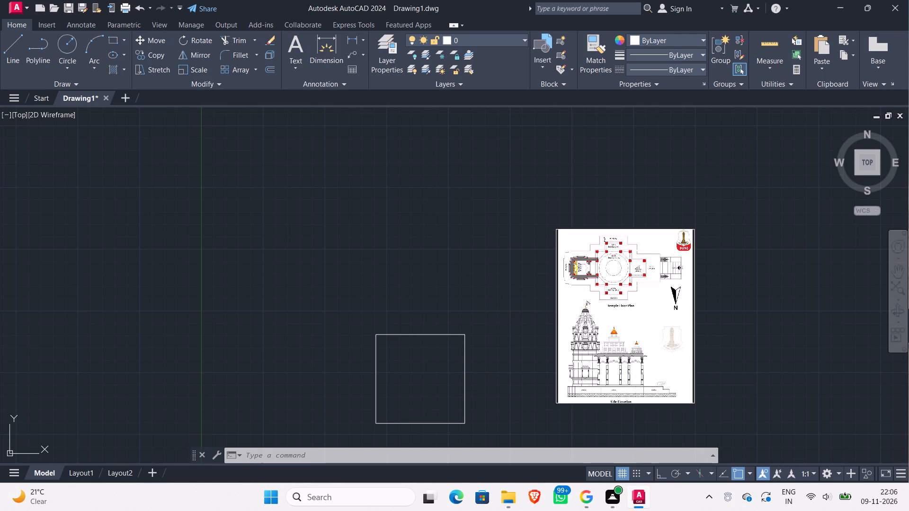
Examine the temple floor plan in the reference image, including the Garbh Grah, Sabha Mandap and Charan Mandap.
scroll(607, 276, up, 4)
scroll(668, 215, down, 1)
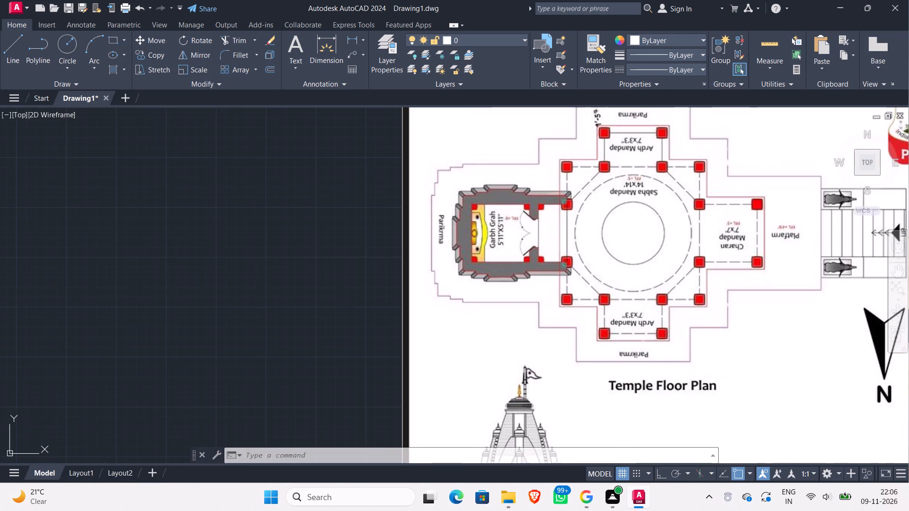
scroll(677, 211, up, 2)
scroll(677, 211, down, 1)
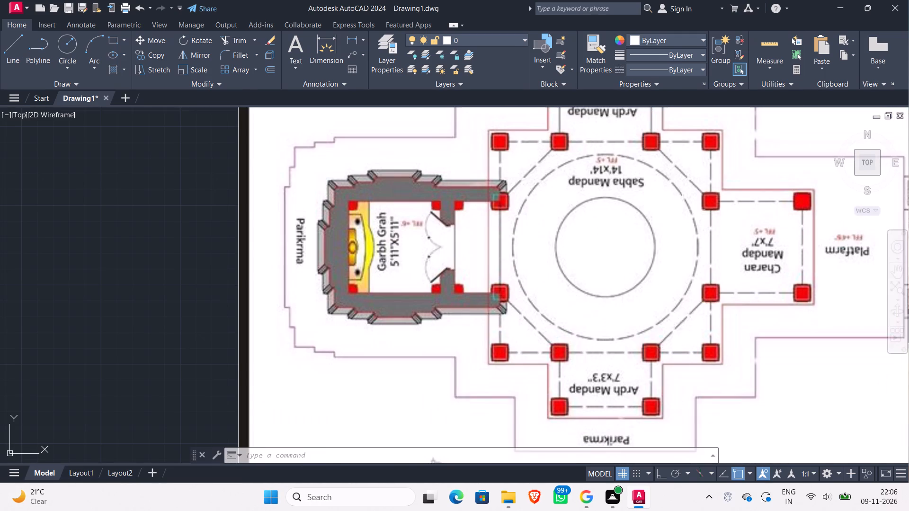
scroll(683, 210, down, 1)
scroll(683, 210, up, 2)
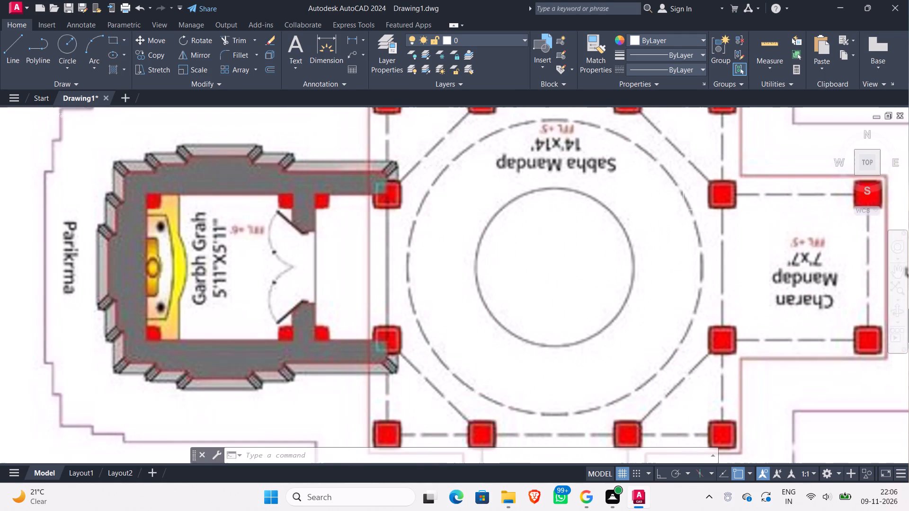
scroll(683, 210, down, 4)
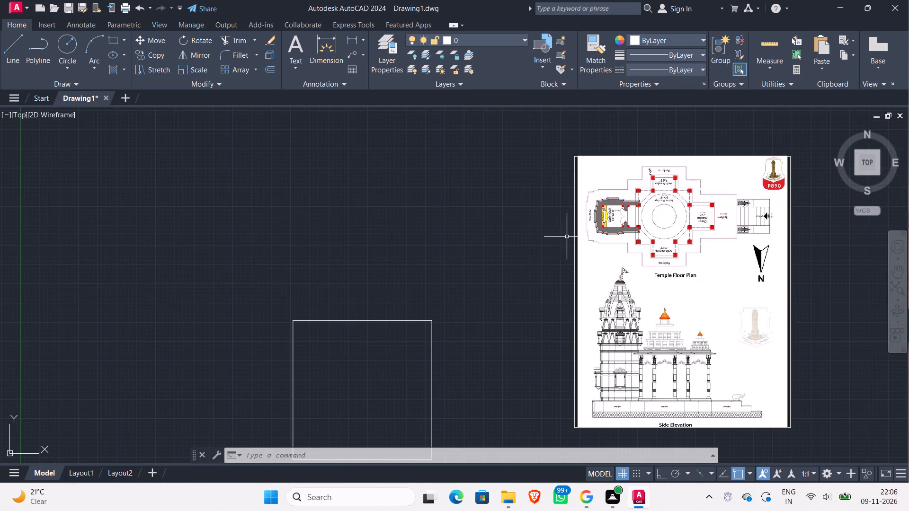
Delete the 30' by 30' square beside the reference image.
middle_drag(523, 309, 540, 201)
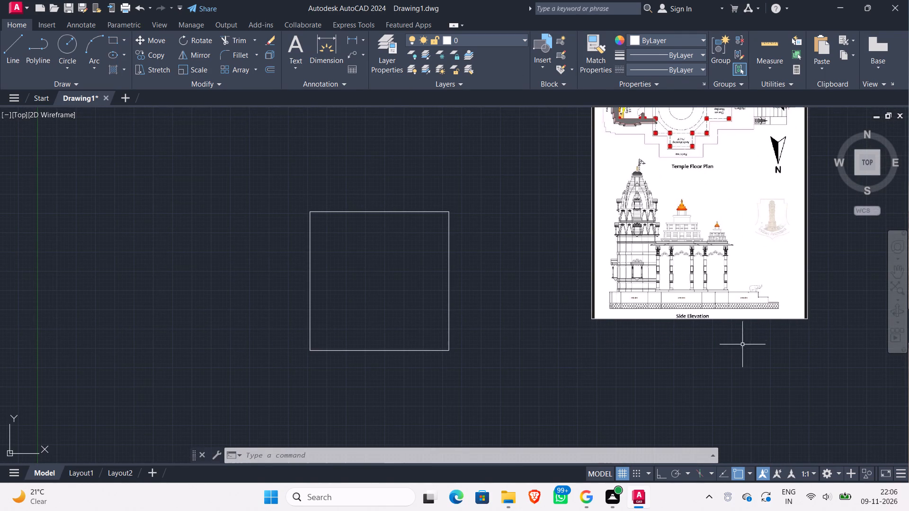
scroll(482, 297, up, 1)
scroll(478, 298, down, 3)
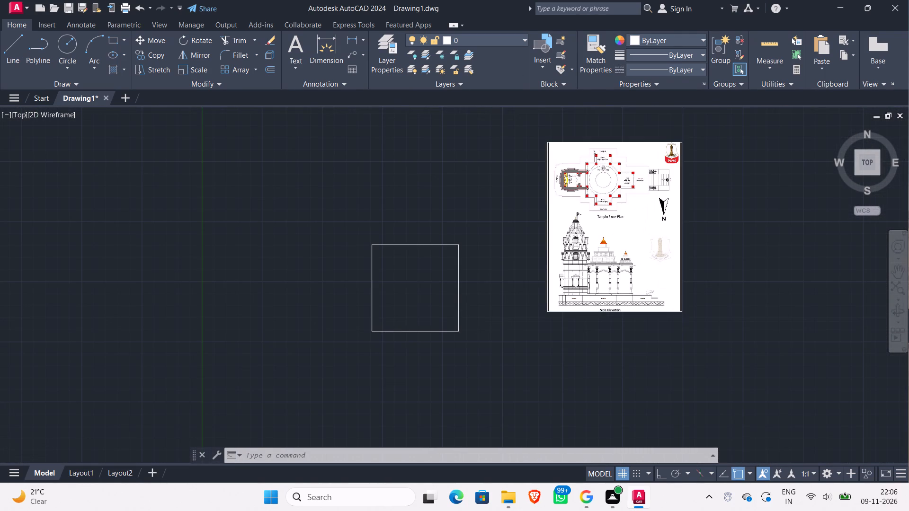
scroll(475, 306, up, 1)
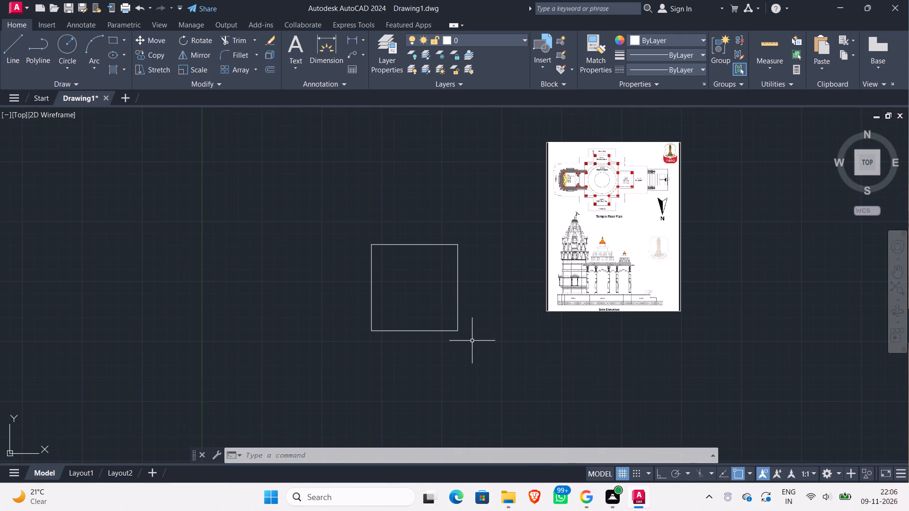
click(480, 344)
click(335, 217)
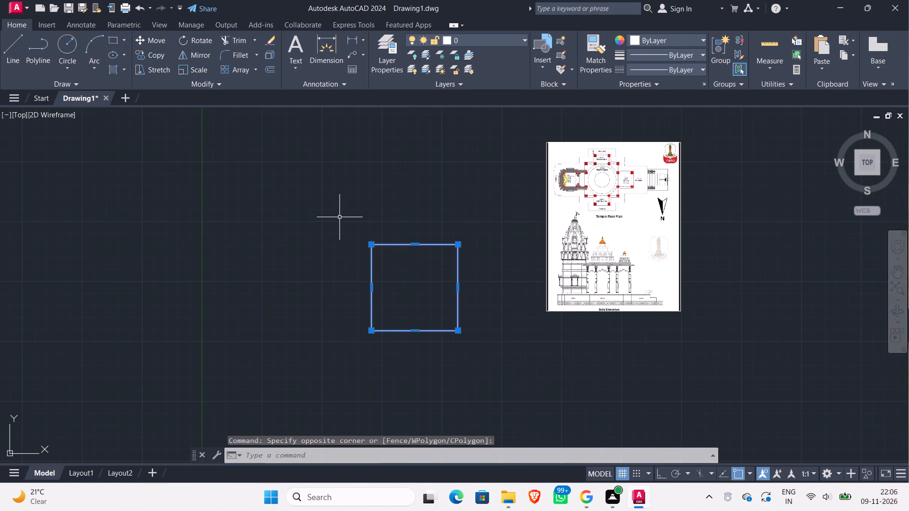
key(Delete)
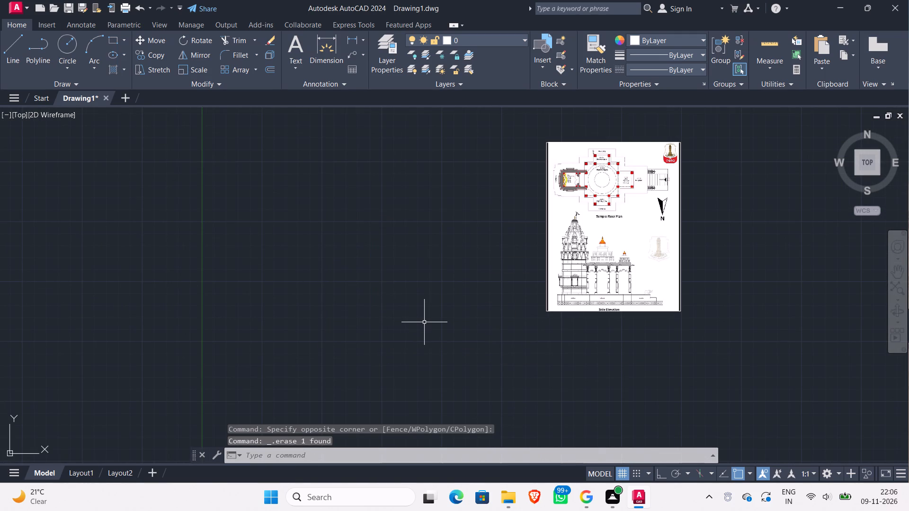
Draw a 14' by 14' square for the Sabha Mandap in the space beside the reference image.
text(rec)
key(Return)
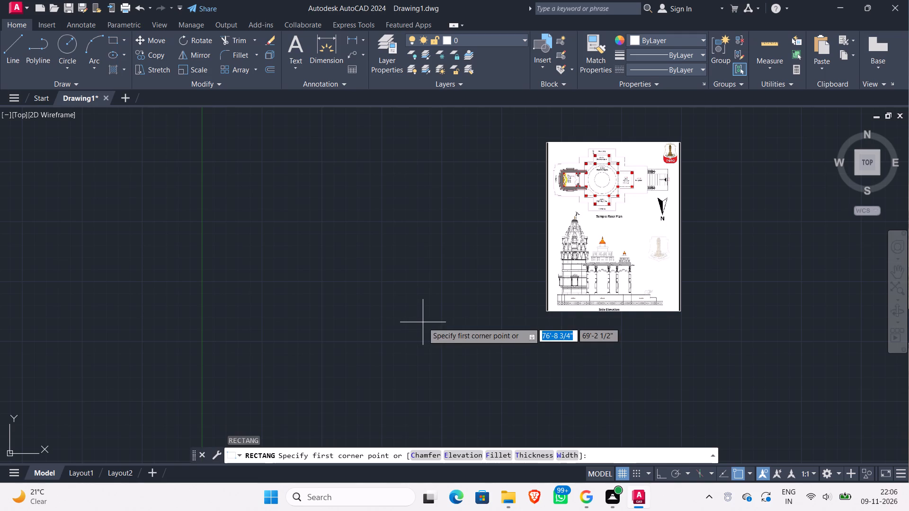
click(383, 282)
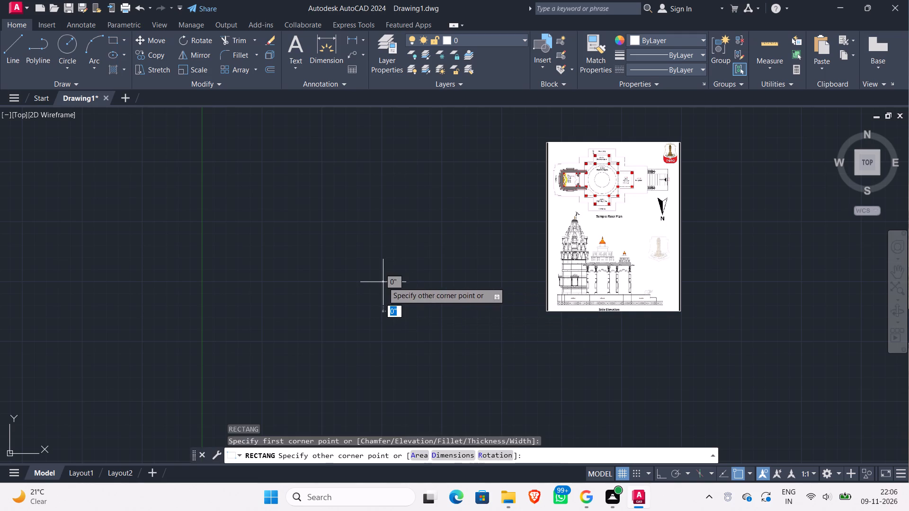
text(14)
text(',14')
key(Return)
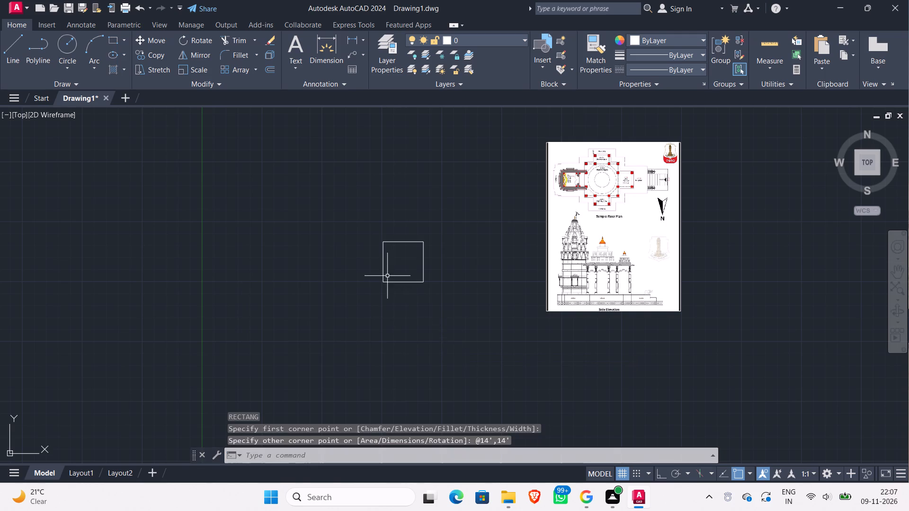
Shrink the reference image by its lower-left corner to well under half its width.
scroll(406, 265, up, 1)
middle_drag(406, 265, 401, 311)
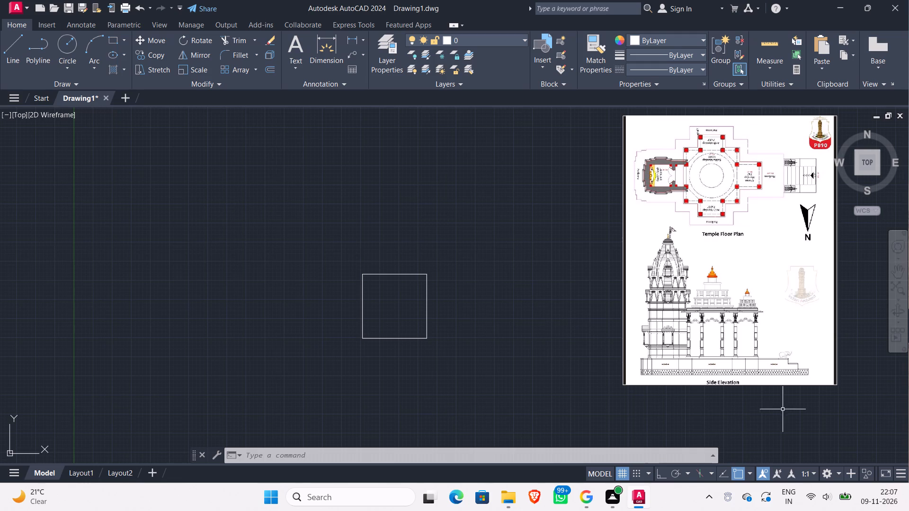
click(857, 421)
click(541, 203)
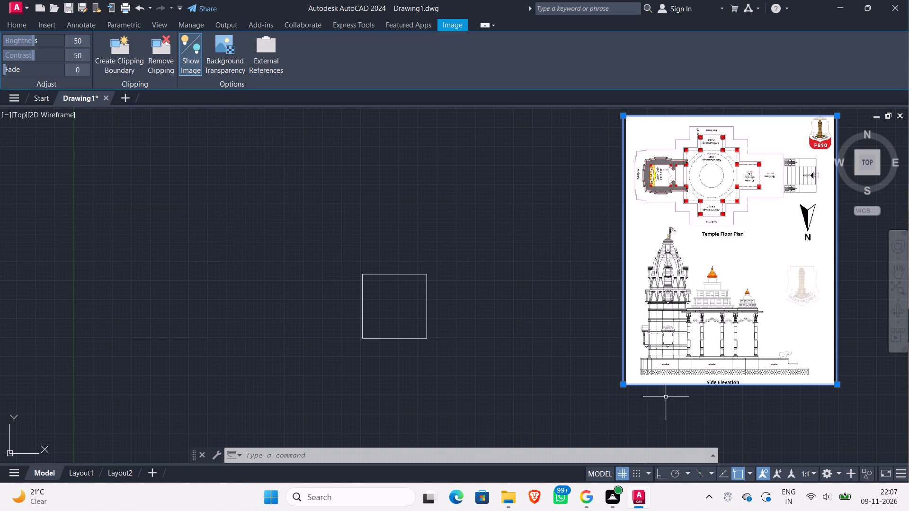
drag(623, 386, 625, 375)
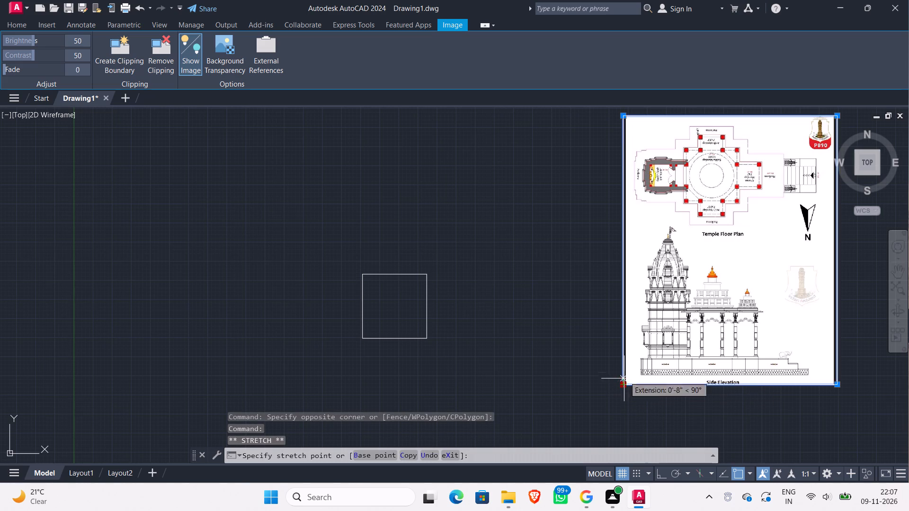
drag(625, 375, 657, 337)
click(657, 337)
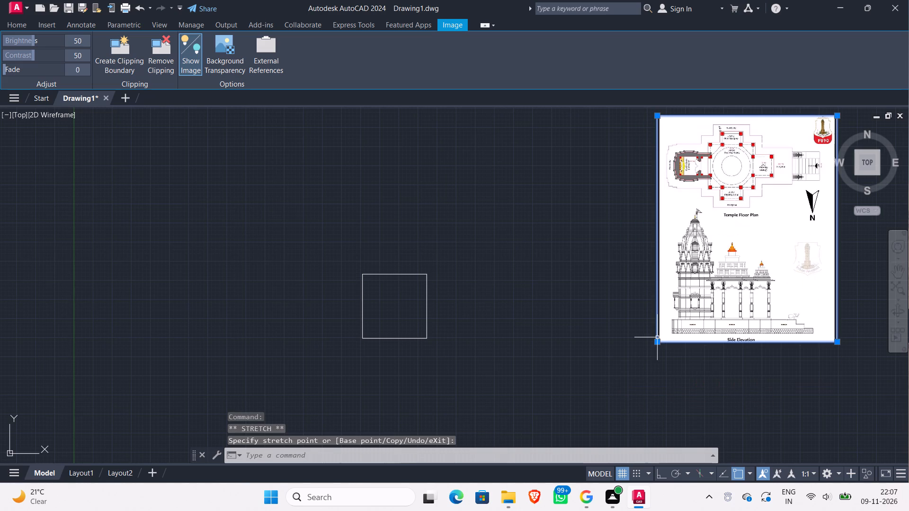
click(657, 343)
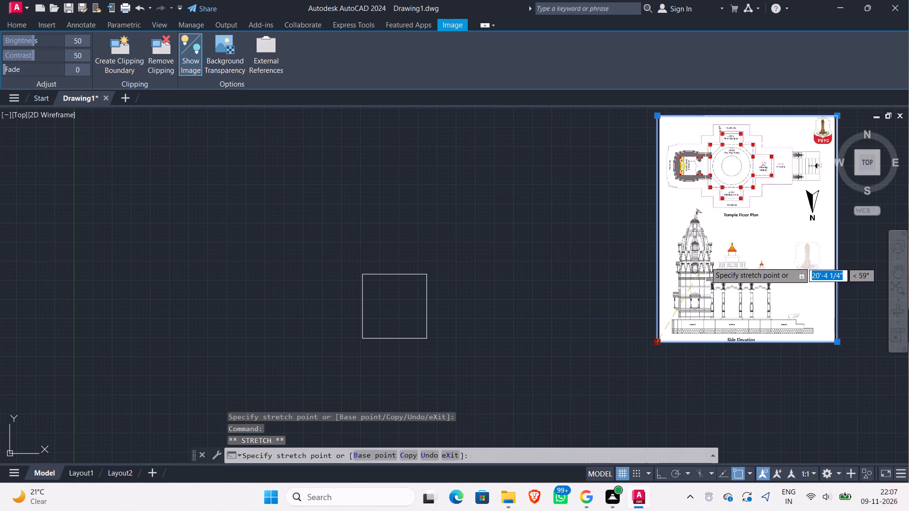
click(753, 201)
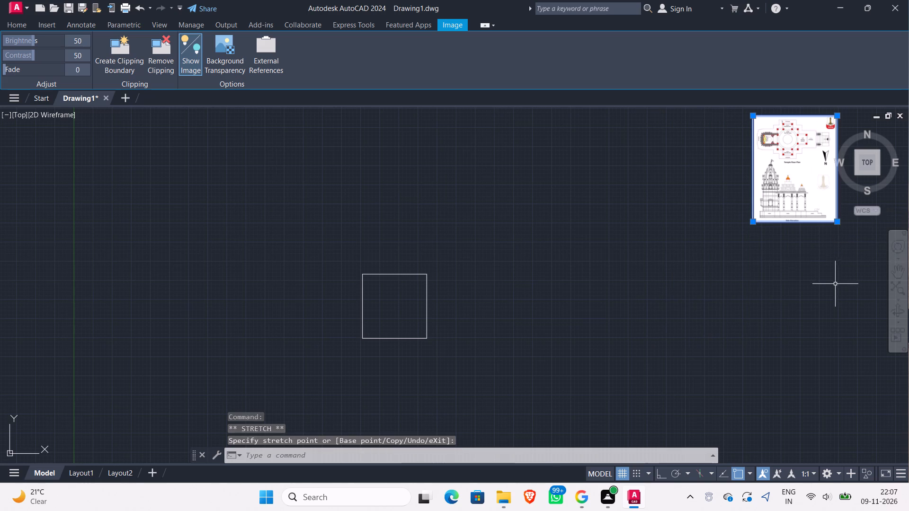
click(840, 268)
key(Escape)
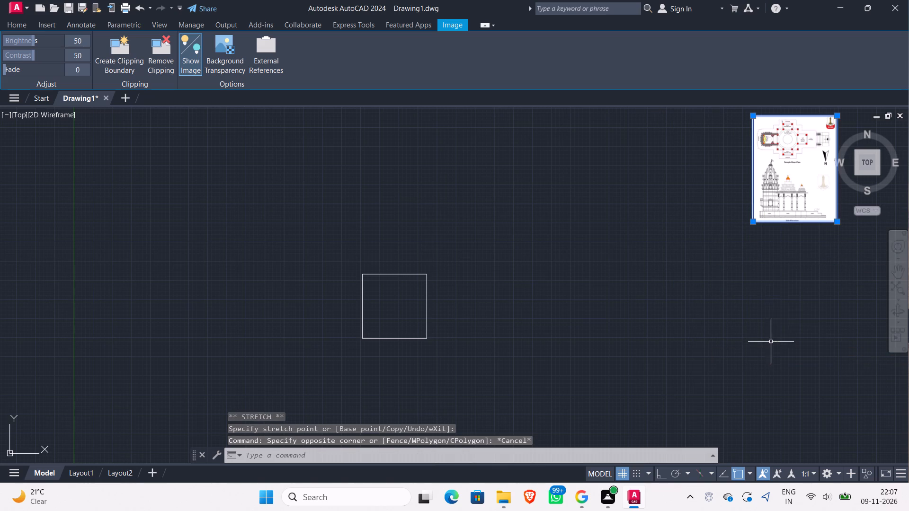
Move the reduced reference image so it sits to the right of the 14' square with a wide gap between them.
key(m)
key(Return)
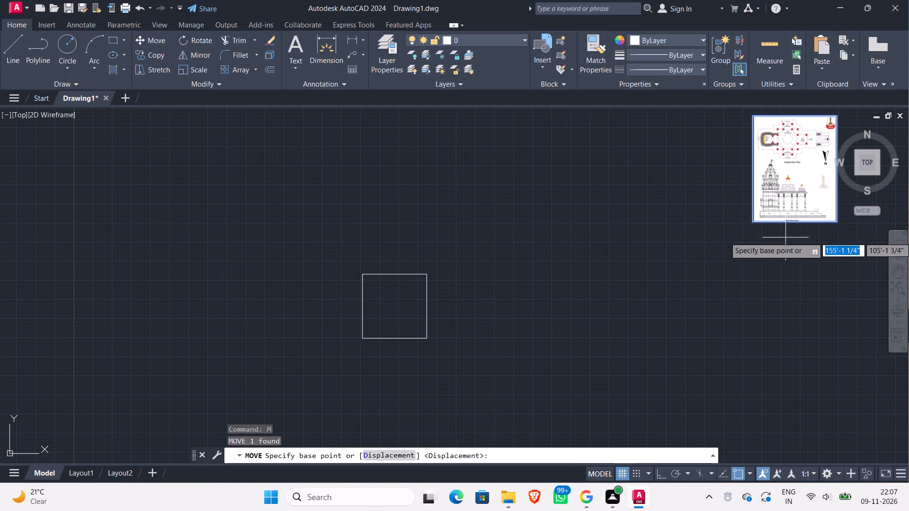
click(795, 169)
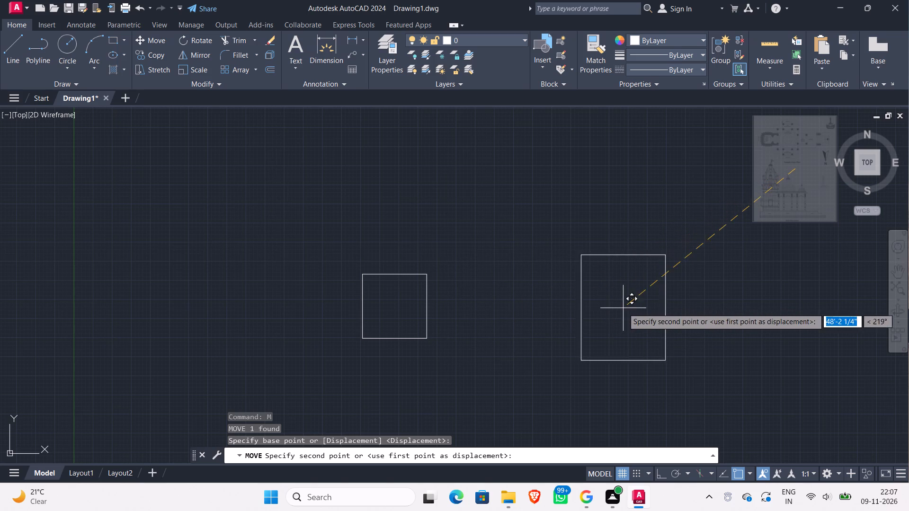
click(603, 312)
middle_drag(487, 356, 542, 349)
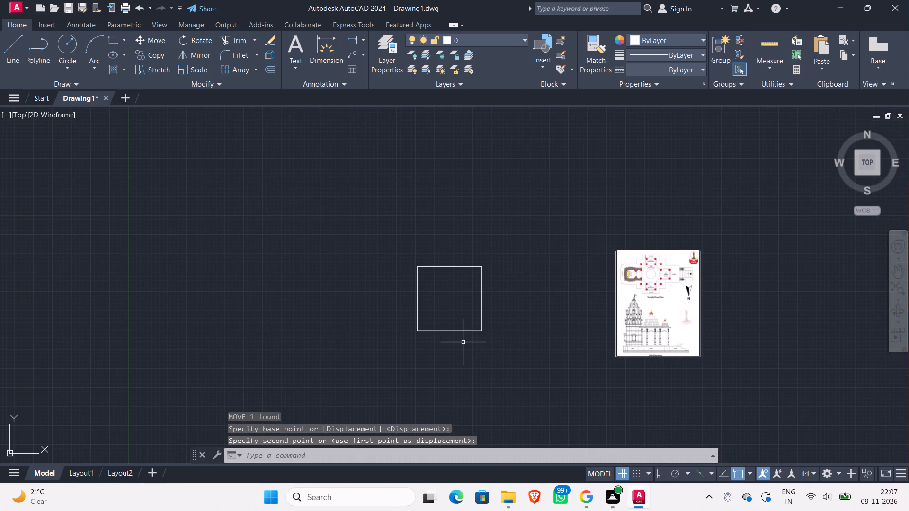
click(710, 372)
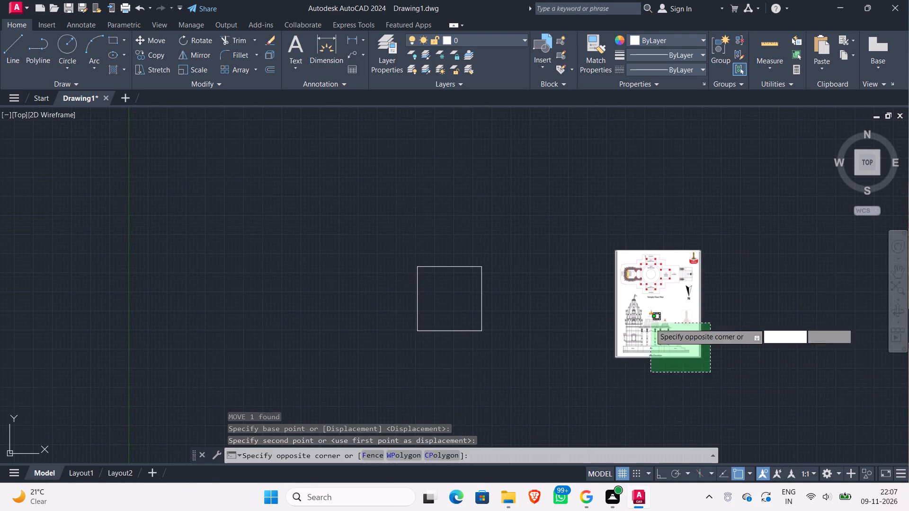
click(649, 322)
key(m)
key(Return)
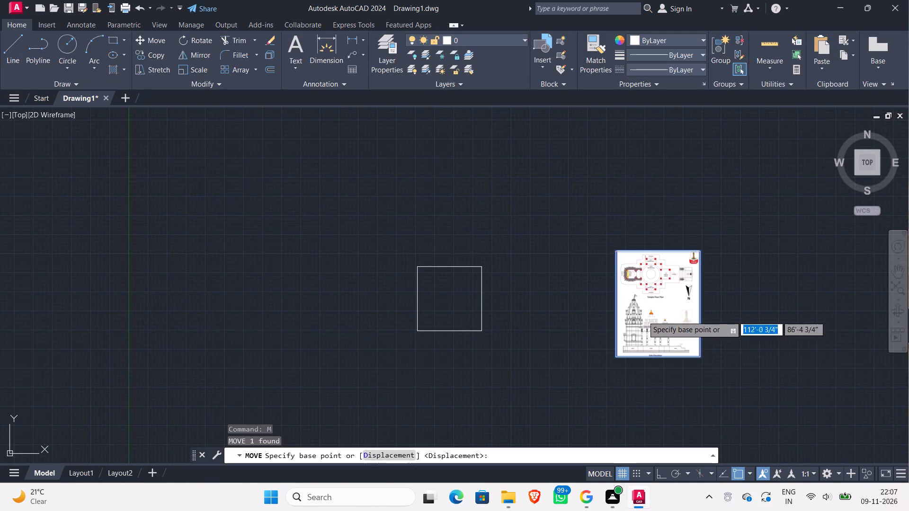
click(643, 316)
click(720, 295)
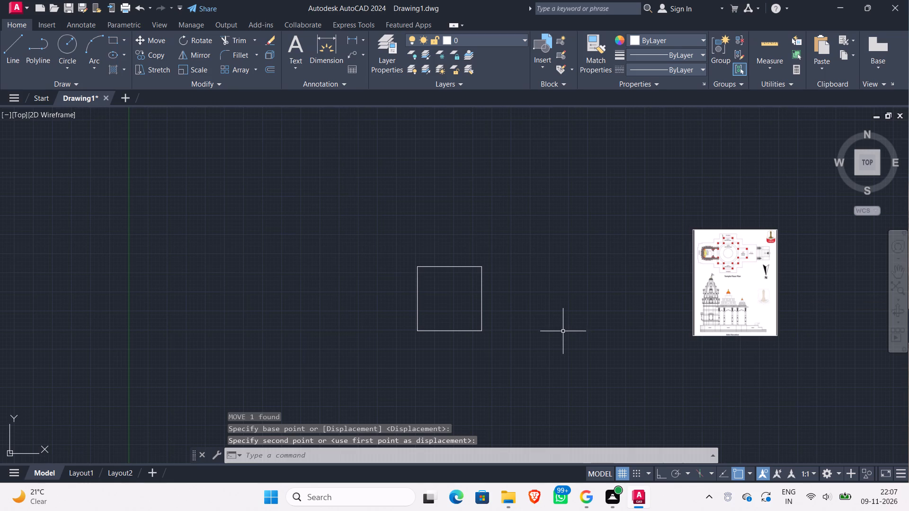
key(Escape)
Examine the Sabha Mandap outline and its columns in the reference floor plan.
scroll(552, 335, down, 2)
scroll(552, 335, up, 2)
middle_drag(554, 327, 506, 395)
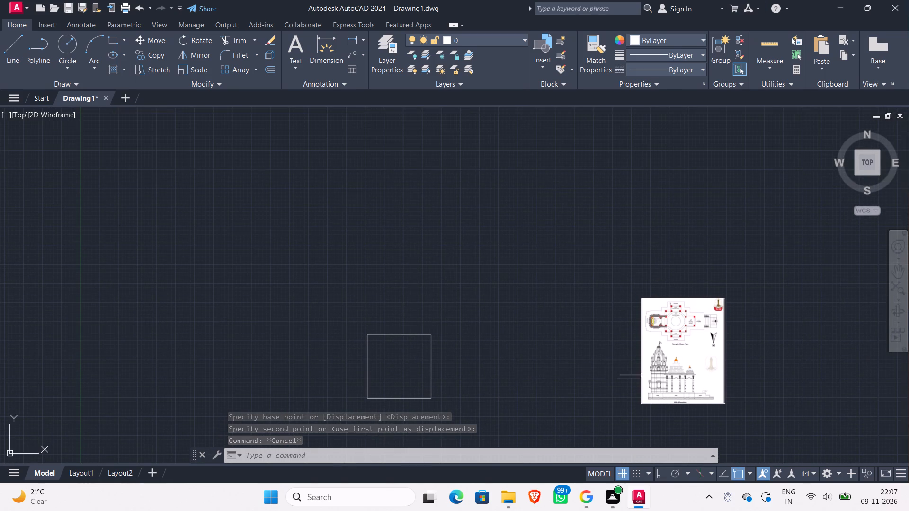
scroll(652, 372, up, 4)
scroll(688, 255, down, 2)
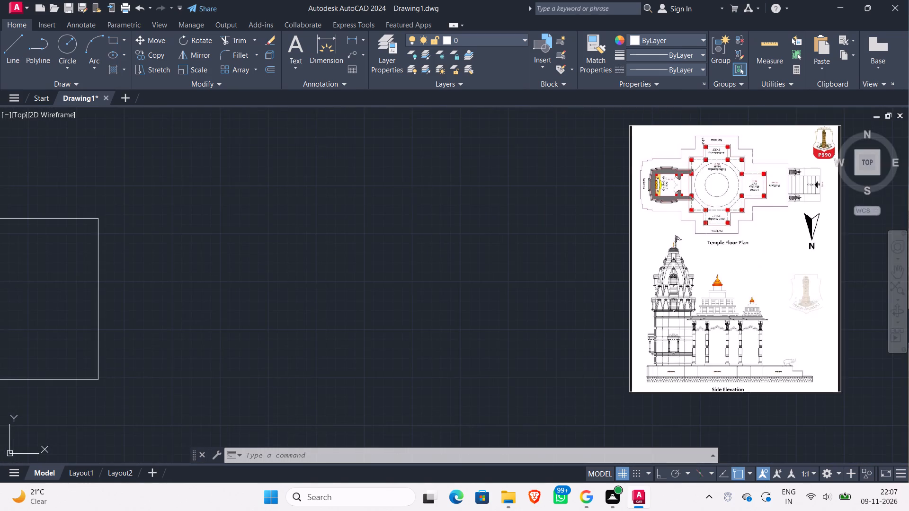
scroll(704, 193, up, 3)
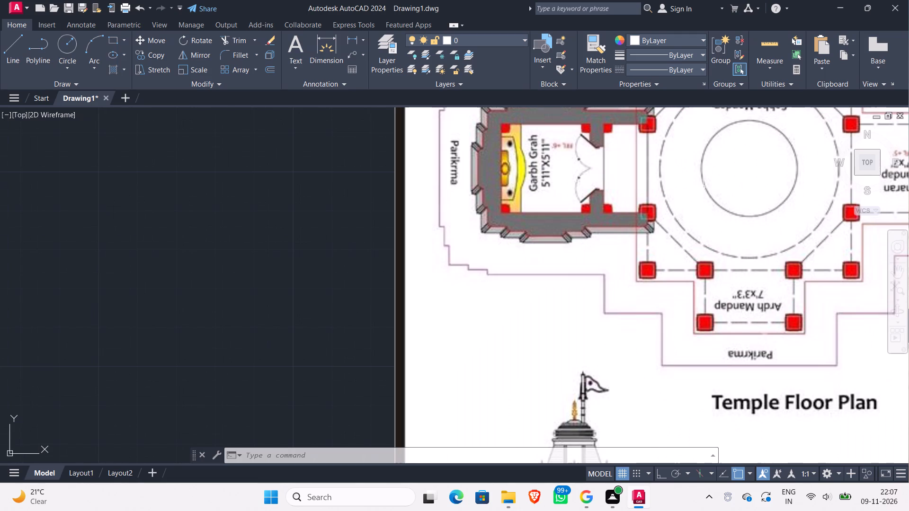
scroll(703, 187, down, 2)
scroll(703, 187, up, 2)
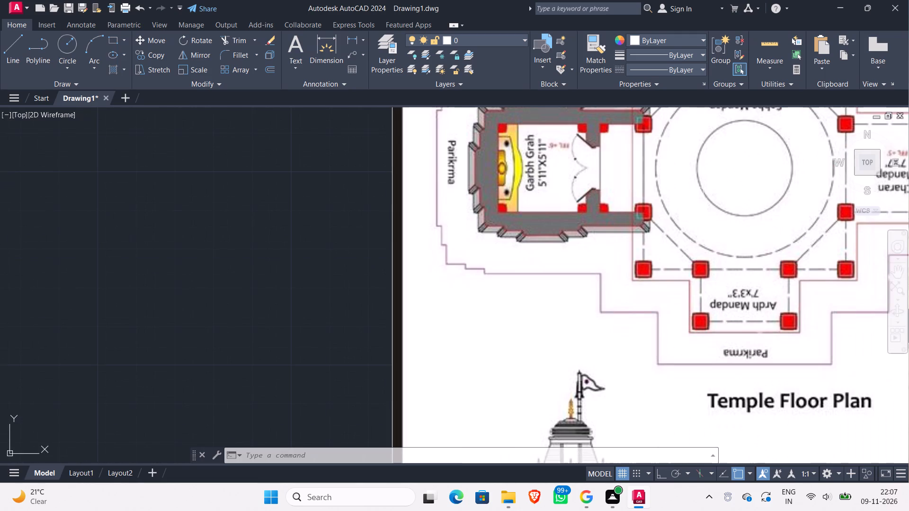
scroll(703, 187, down, 3)
Offset the 14' by 14' square outward by 9".
middle_drag(503, 255, 504, 255)
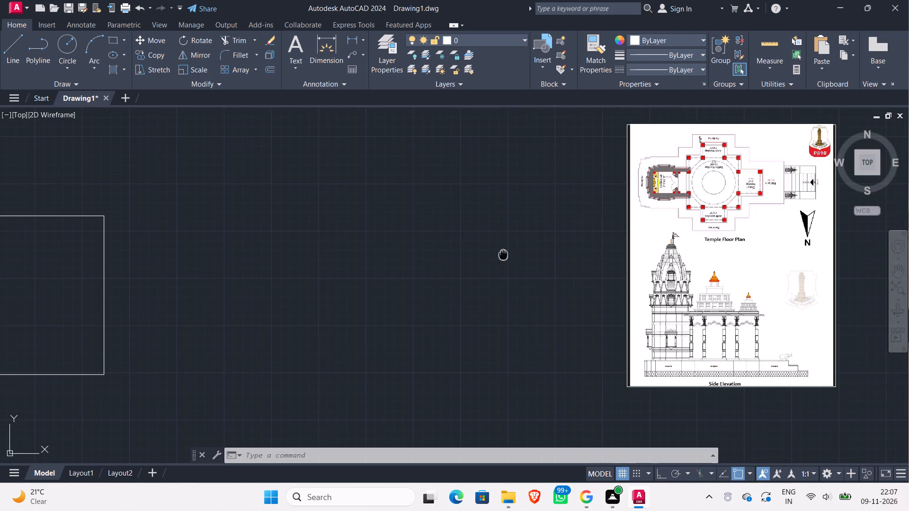
middle_drag(504, 255, 809, 218)
scroll(367, 312, down, 1)
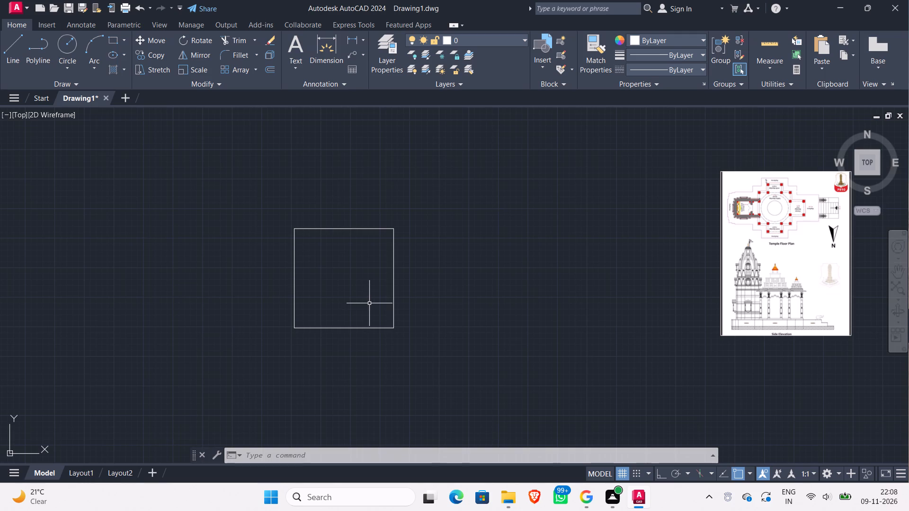
key(o)
key(Return)
key(Return)
click(421, 348)
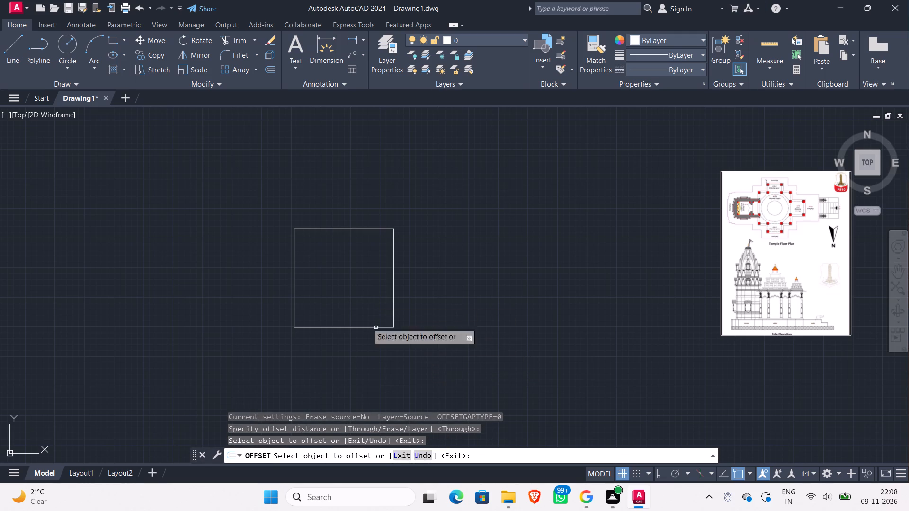
click(331, 302)
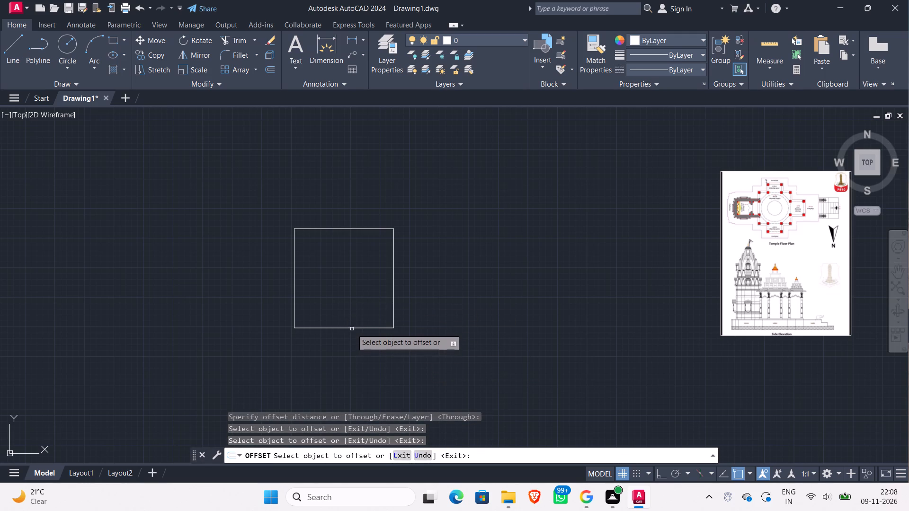
click(352, 326)
text(9")
key(Return)
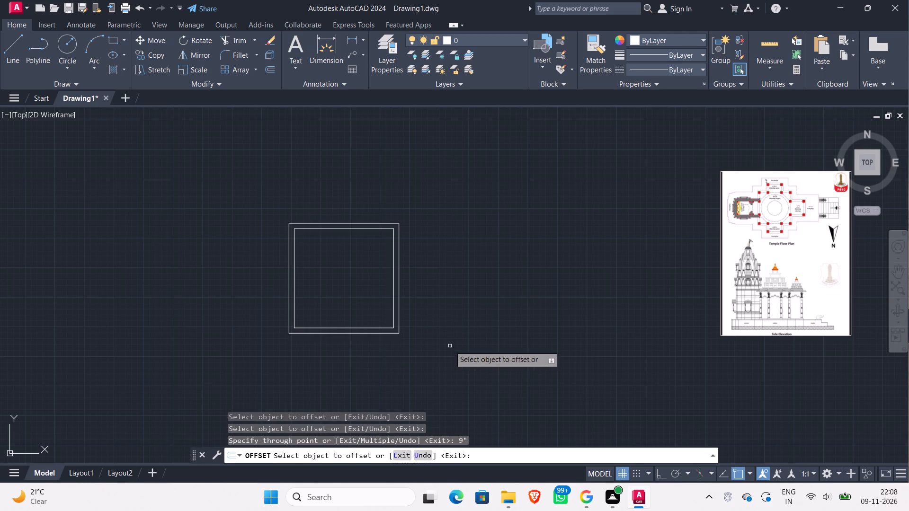
key(Escape)
scroll(741, 229, up, 3)
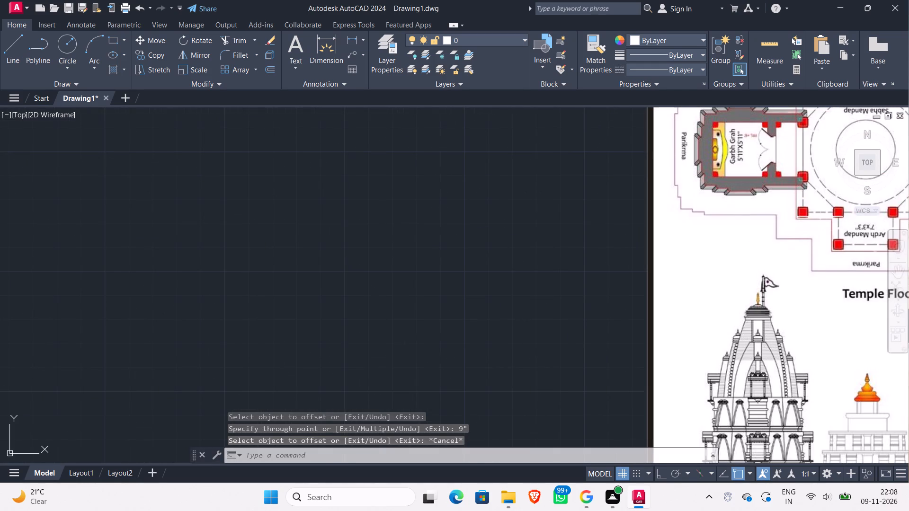
Examine the upper Ardh Mandap, its columns and the surrounding Parikrma outline in the reference floor plan.
scroll(836, 270, down, 1)
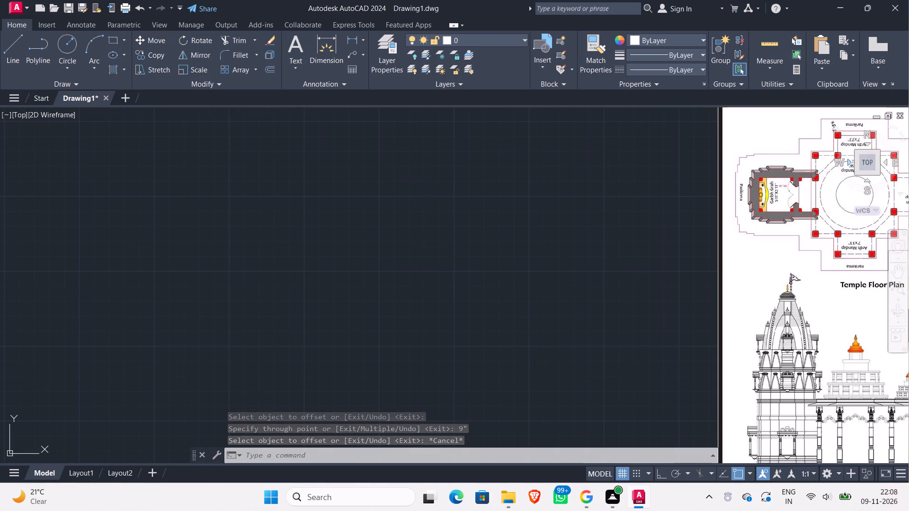
middle_drag(612, 292, 397, 283)
scroll(688, 155, up, 1)
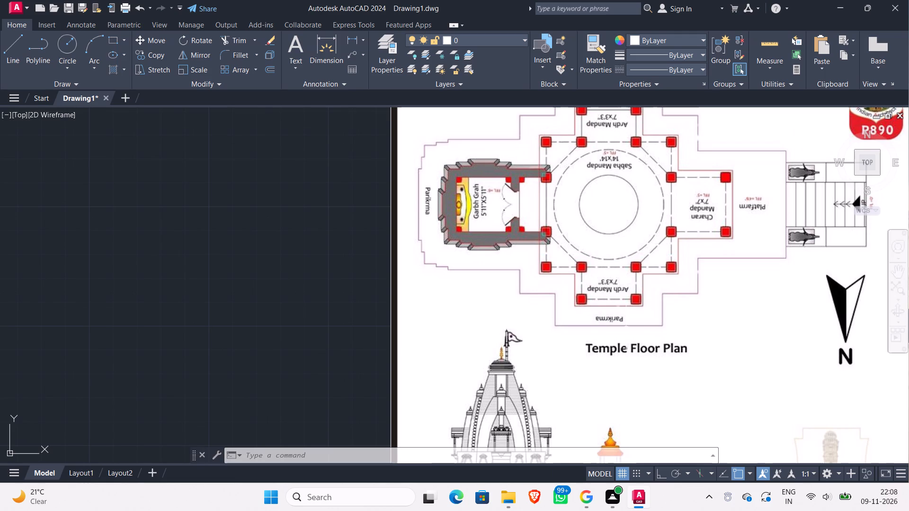
middle_drag(613, 331, 616, 372)
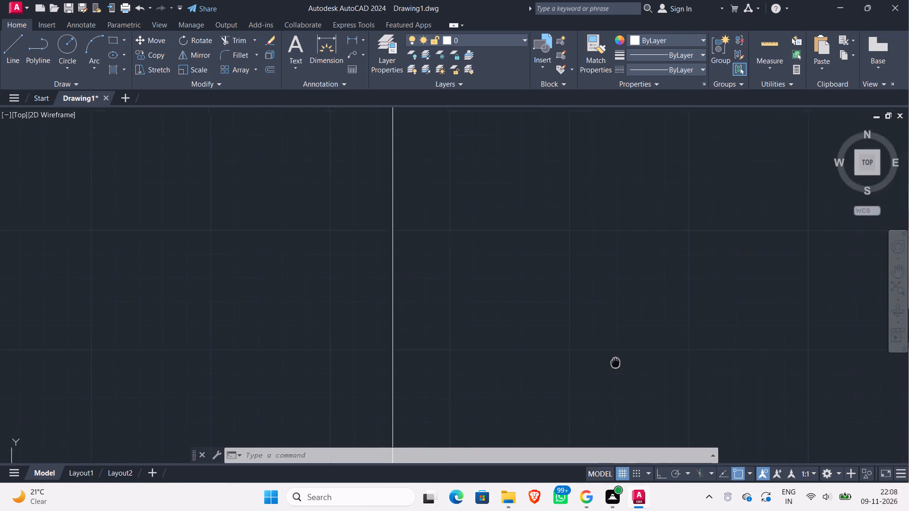
middle_drag(616, 372, 627, 436)
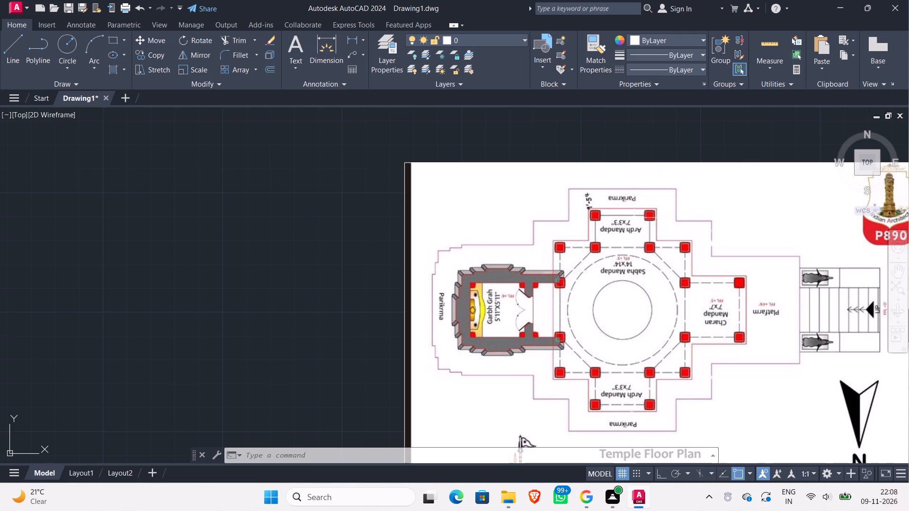
scroll(603, 203, up, 4)
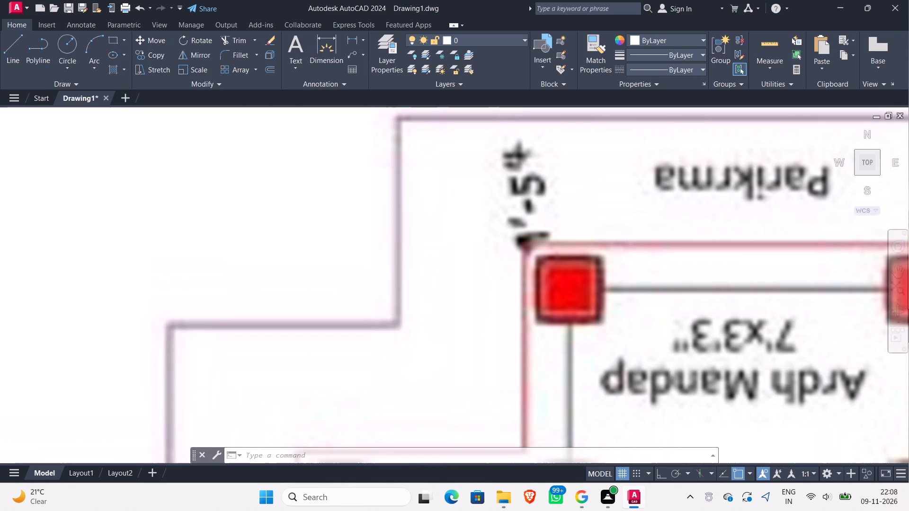
scroll(576, 189, down, 7)
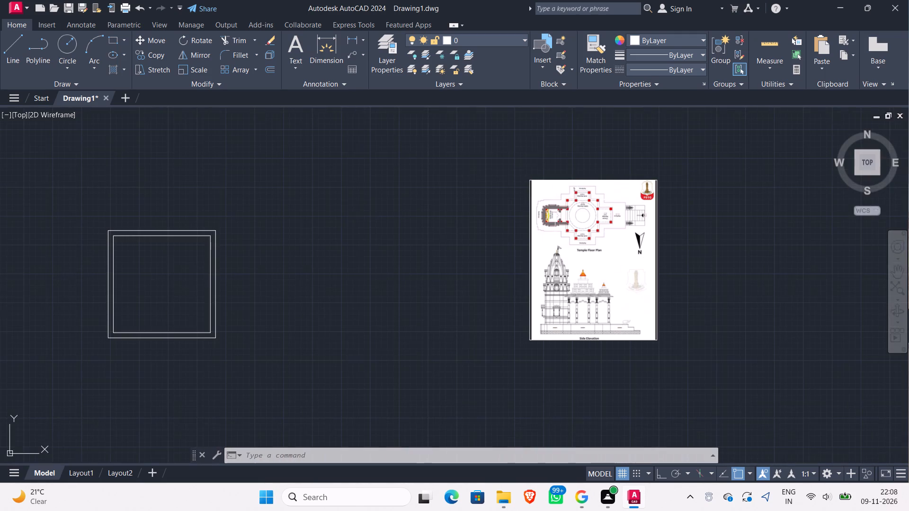
middle_drag(419, 344, 508, 305)
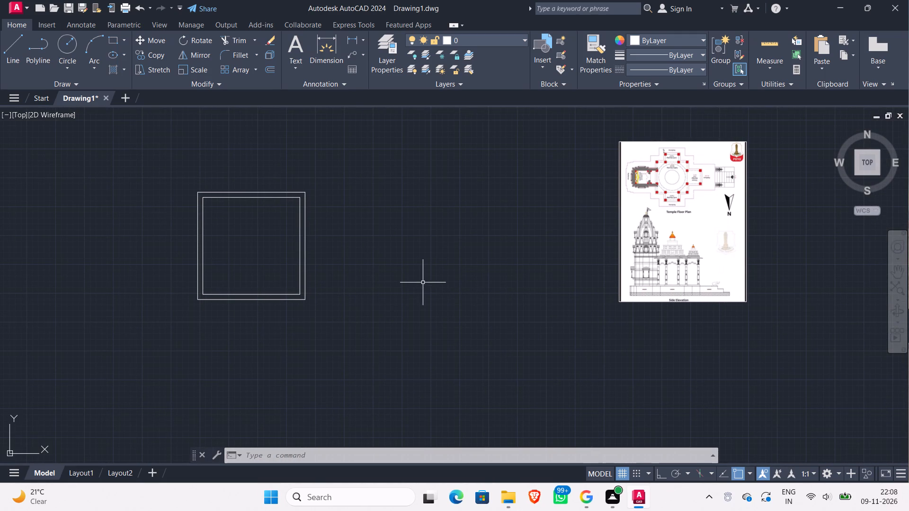
middle_drag(423, 282, 437, 305)
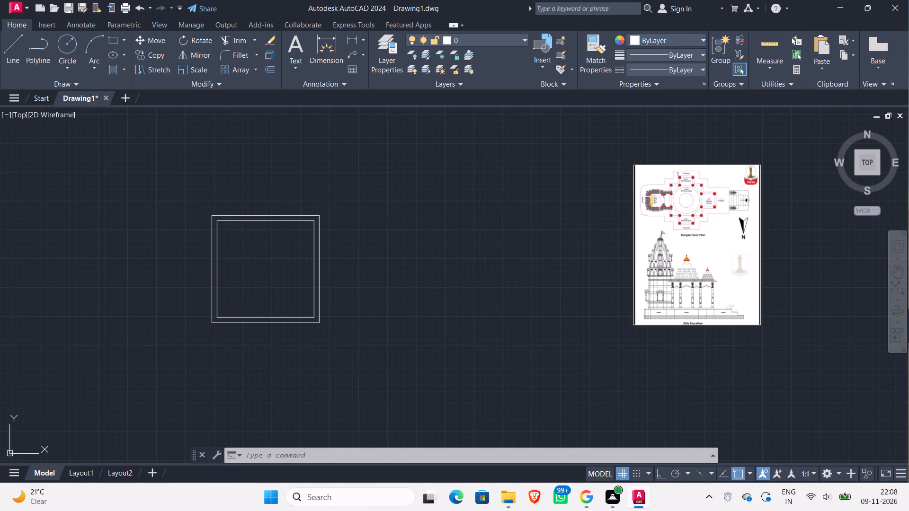
scroll(662, 195, up, 2)
middle_drag(667, 178, 473, 304)
scroll(526, 280, up, 3)
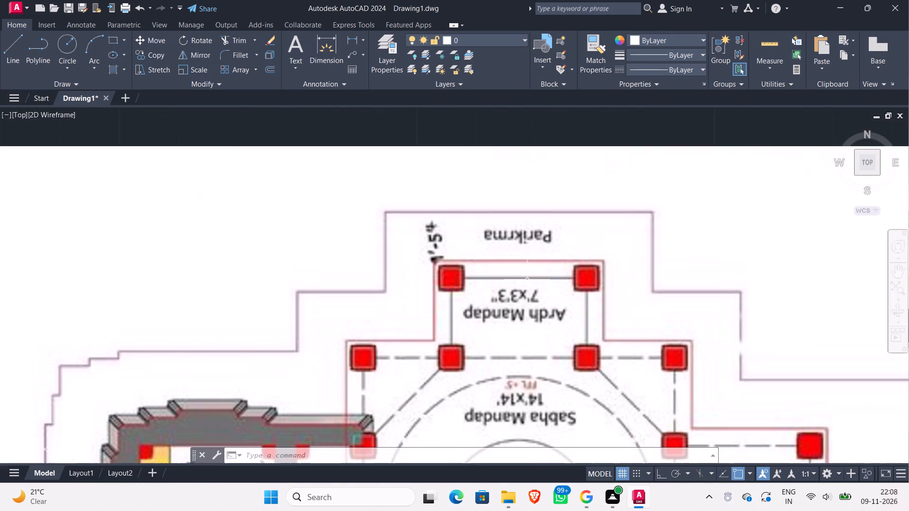
scroll(535, 293, down, 1)
scroll(535, 291, up, 1)
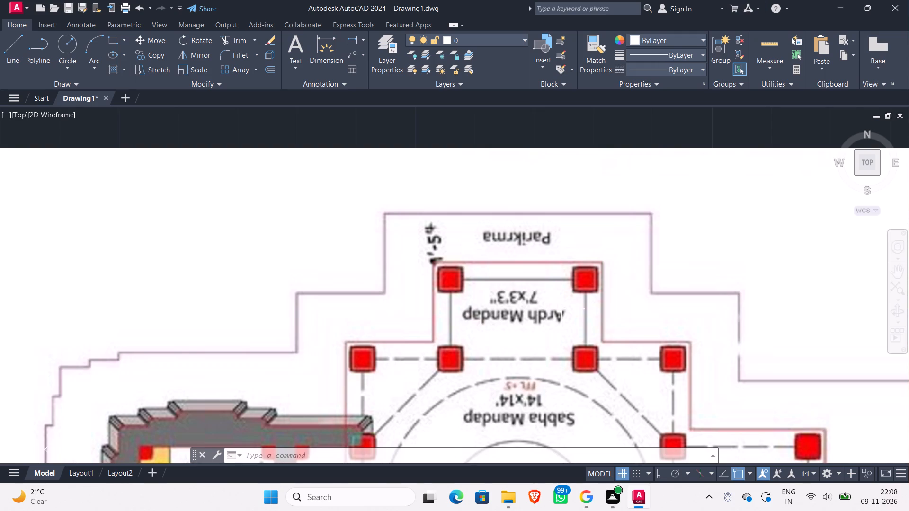
scroll(561, 309, down, 4)
scroll(541, 297, up, 3)
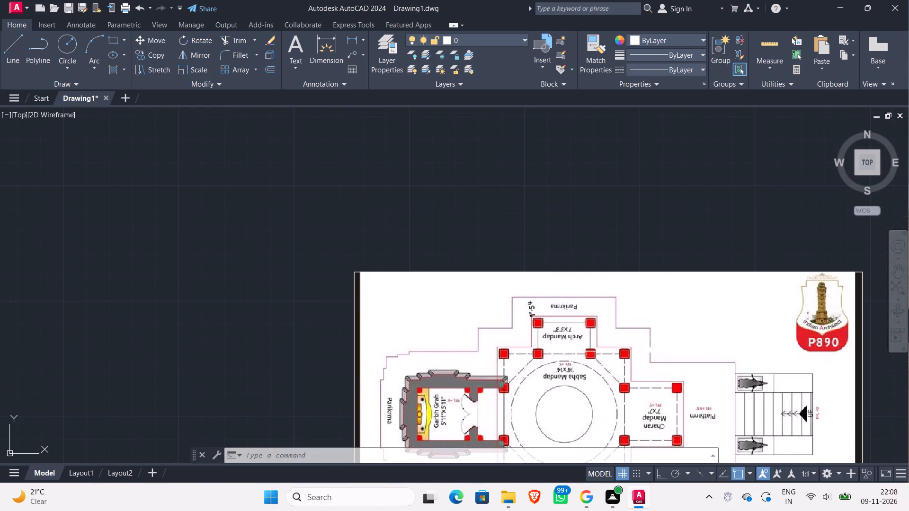
scroll(576, 351, up, 3)
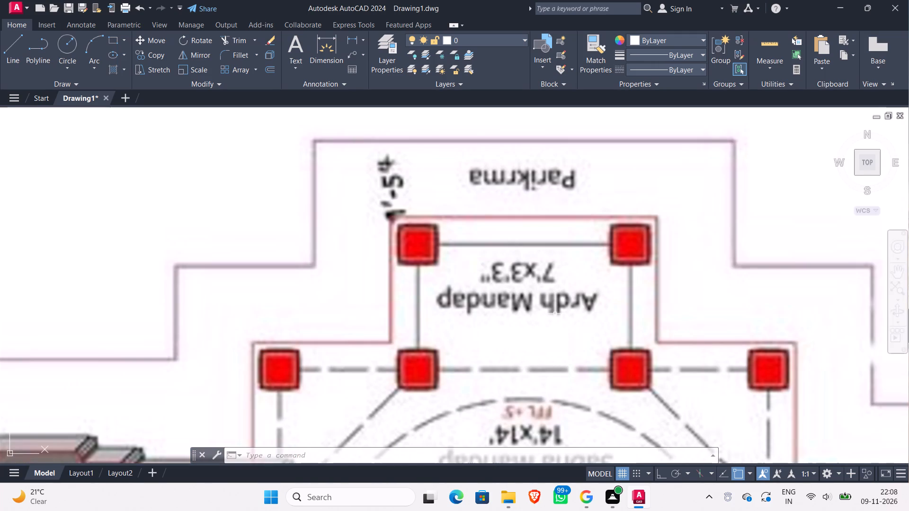
scroll(555, 313, down, 5)
middle_drag(392, 345, 568, 255)
middle_drag(270, 399, 572, 303)
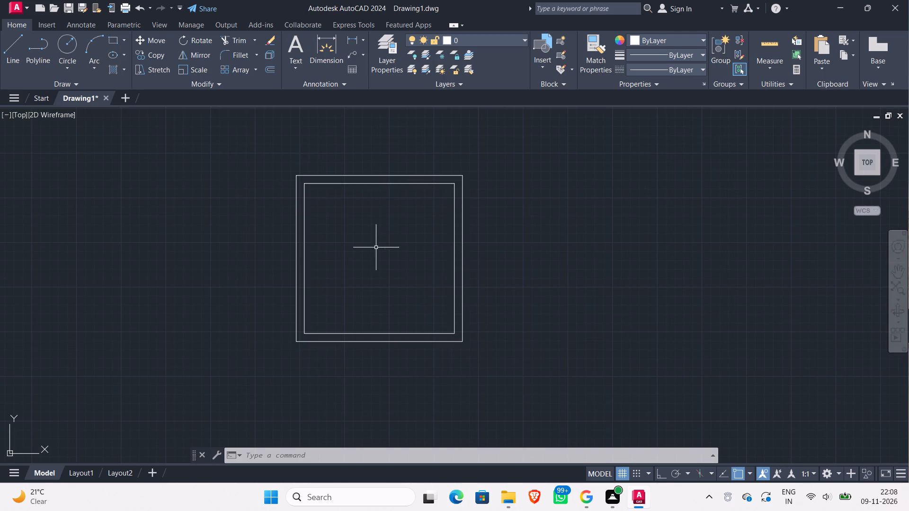
Offset the outer Sabha Mandap square outward by 7'.
middle_drag(376, 253, 375, 279)
scroll(376, 253, down, 1)
key(o)
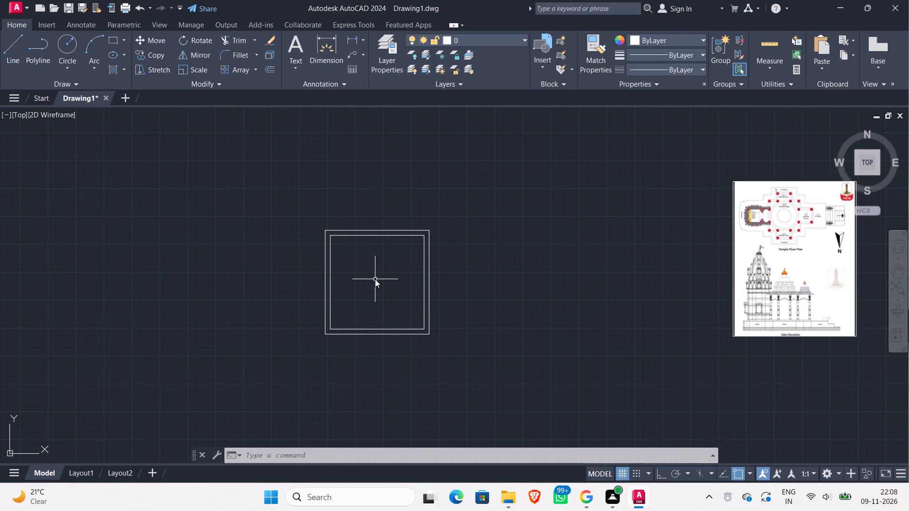
key(Return)
key(Return)
click(376, 229)
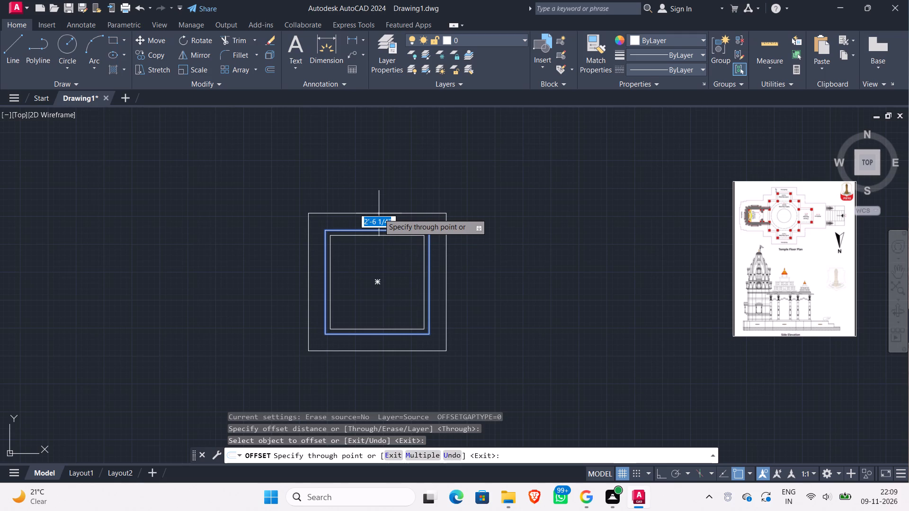
key(7)
key(apostrophe)
key(Return)
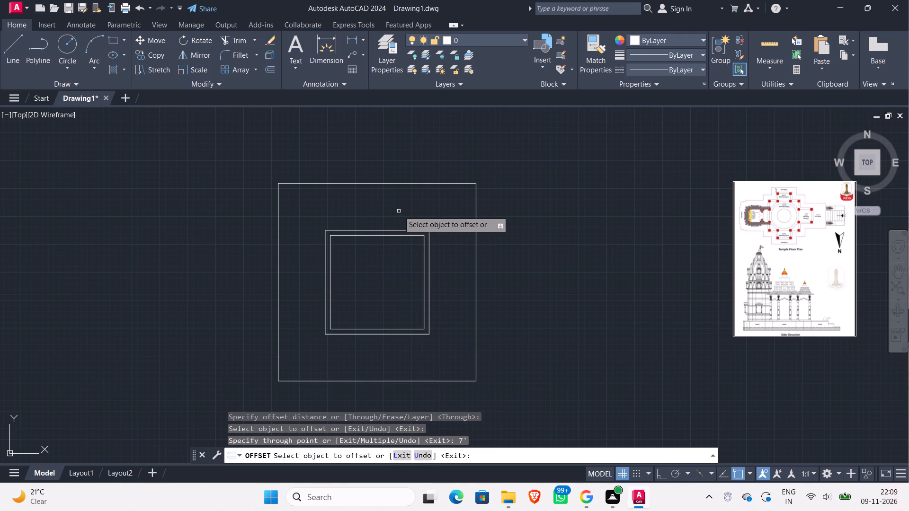
Examine how the Garbh Grah and upper Ardh Mandap adjoin the Sabha Mandap in the reference floor plan.
scroll(775, 213, up, 3)
scroll(837, 189, up, 2)
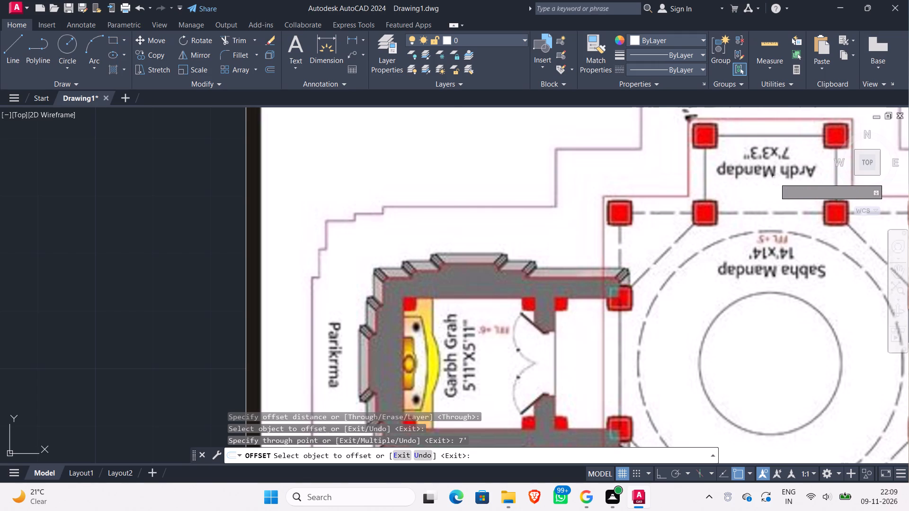
scroll(775, 178, down, 5)
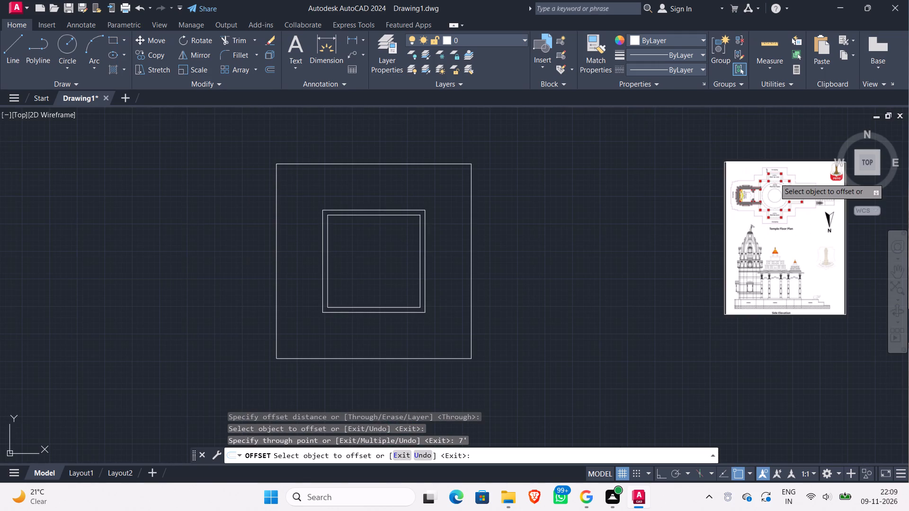
scroll(775, 178, up, 1)
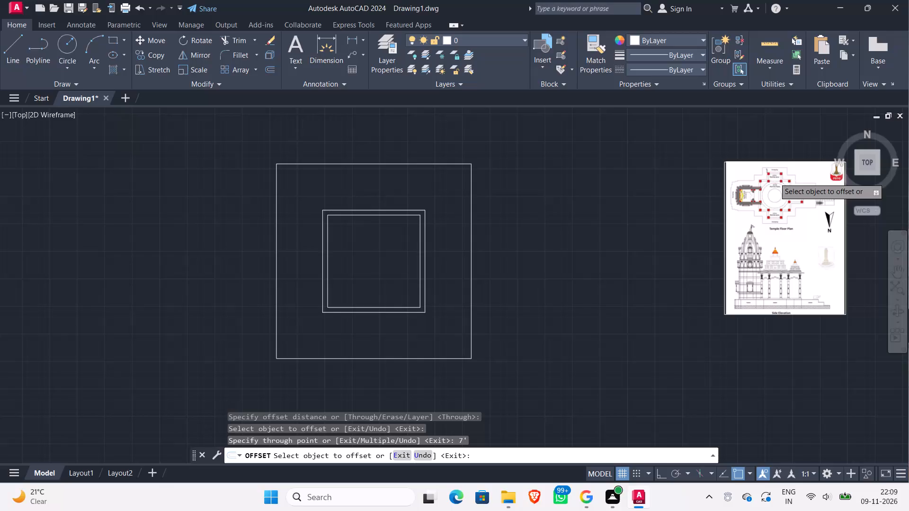
scroll(775, 178, down, 1)
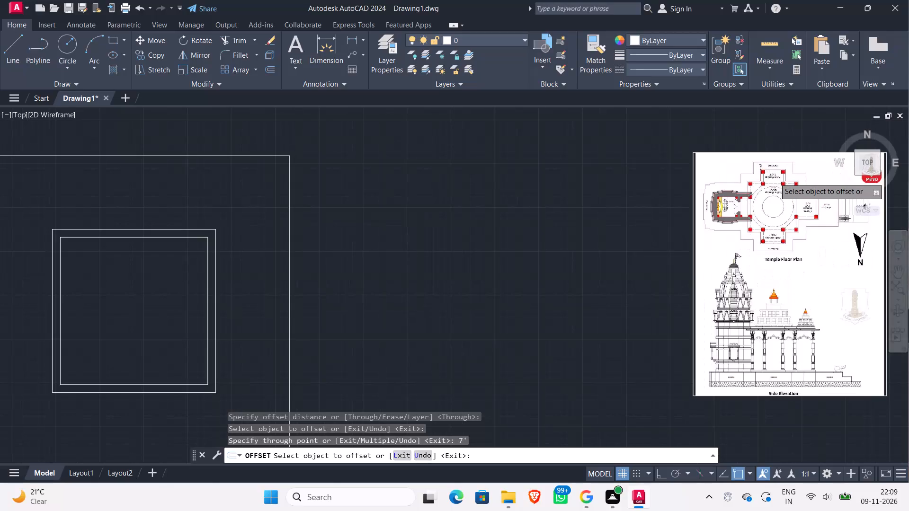
scroll(775, 178, up, 4)
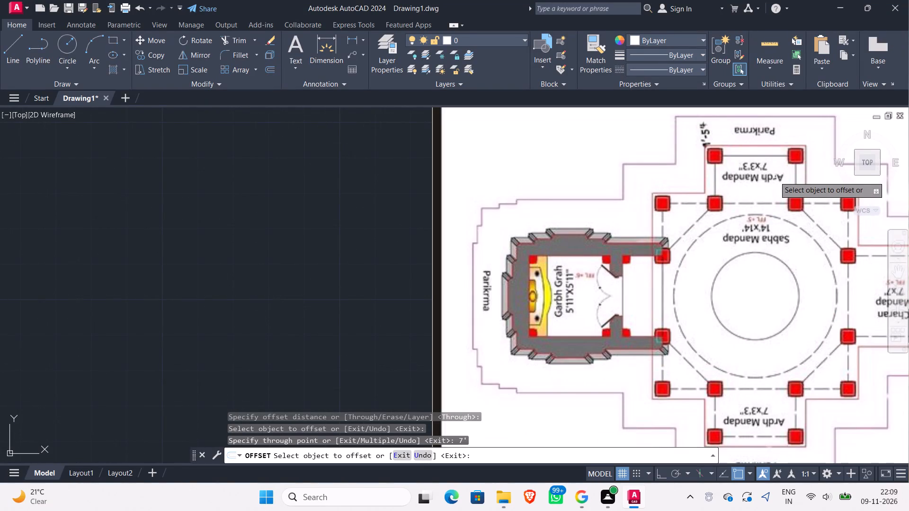
scroll(775, 176, down, 4)
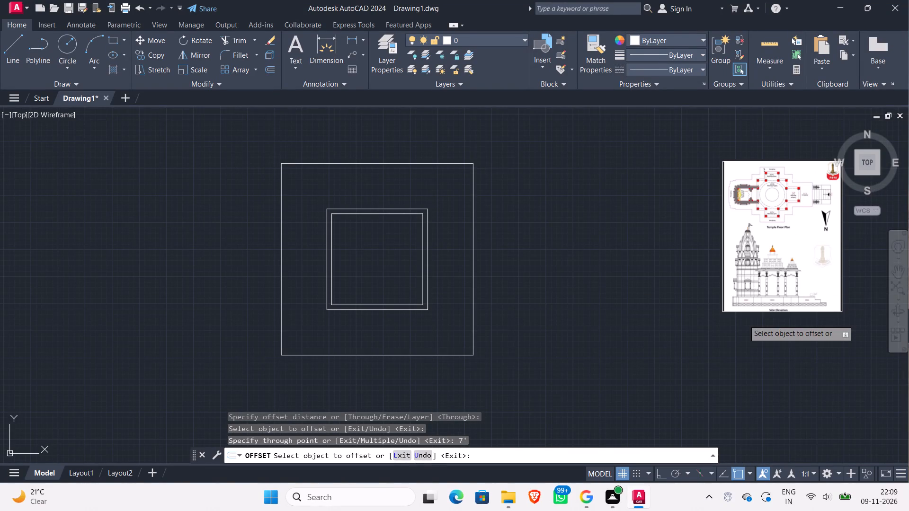
scroll(762, 284, up, 2)
scroll(762, 269, down, 1)
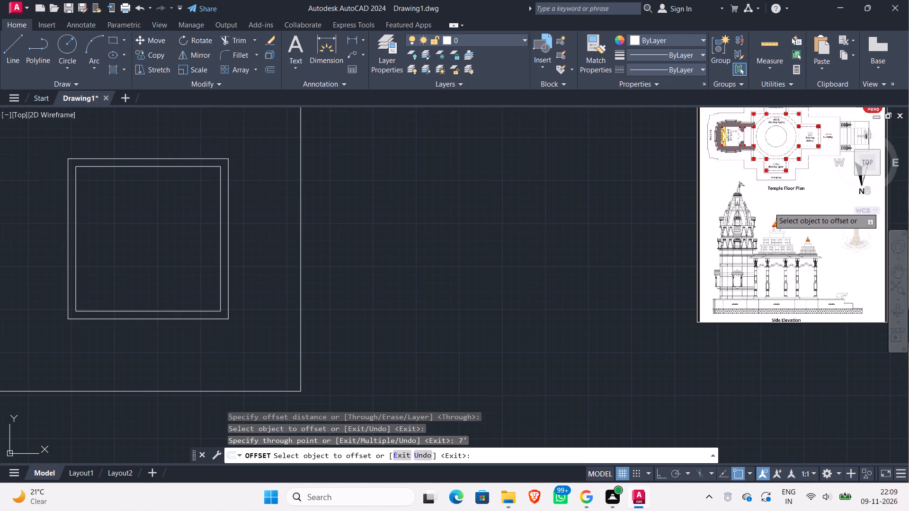
scroll(449, 286, up, 1)
scroll(476, 288, down, 1)
Examine the Charan Mandap, both Ardh Mandaps and the Parikrma outline around the Sabha Mandap in the reference floor plan.
middle_drag(476, 288, 343, 335)
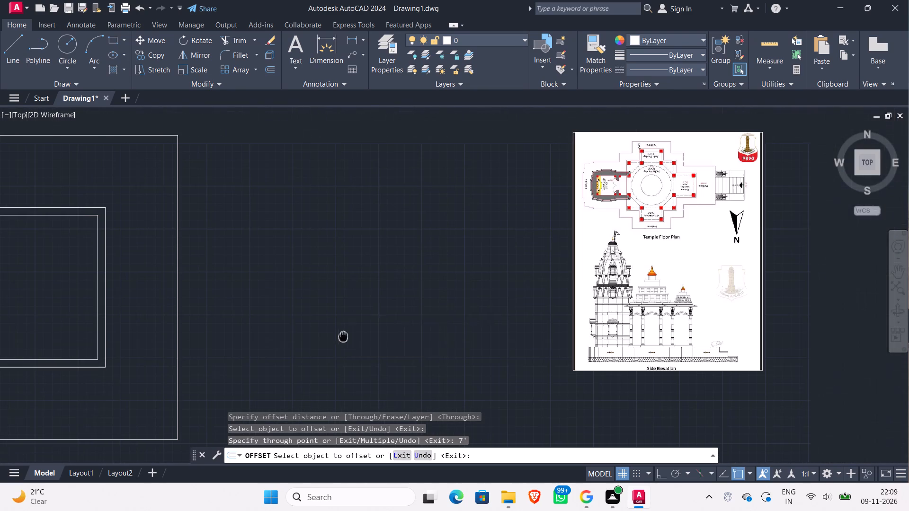
scroll(672, 196, up, 2)
middle_drag(656, 179, 656, 199)
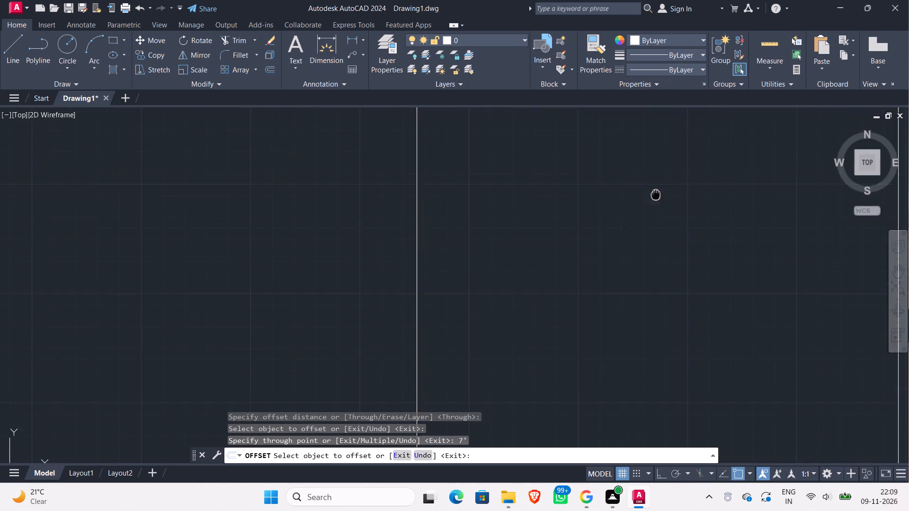
middle_drag(656, 199, 653, 256)
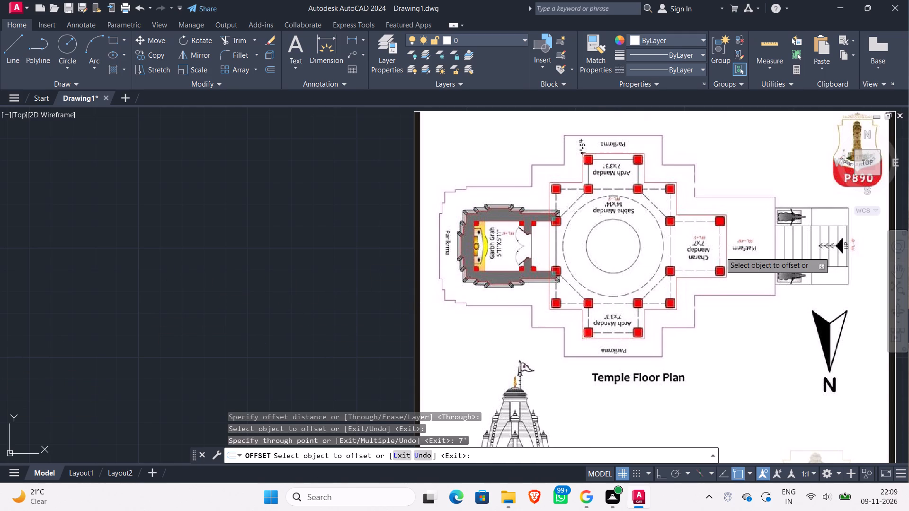
scroll(702, 246, up, 1)
scroll(702, 246, down, 4)
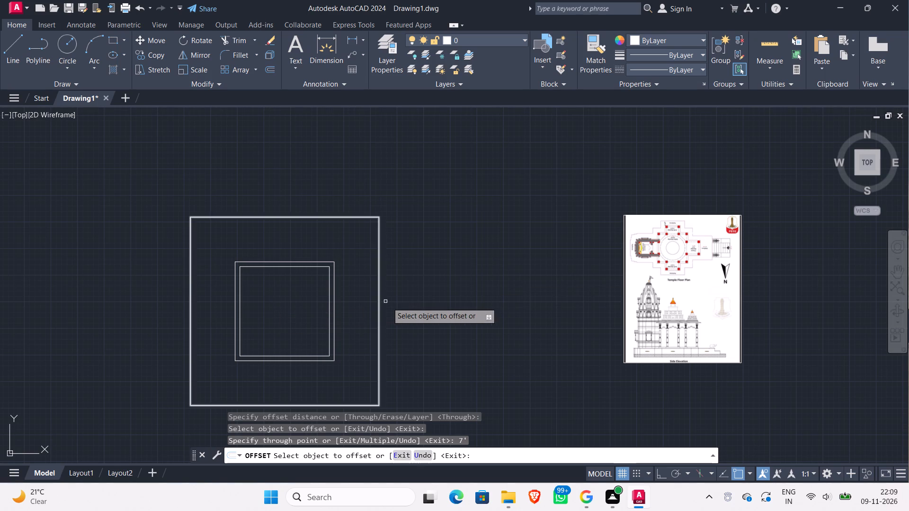
scroll(691, 258, up, 1)
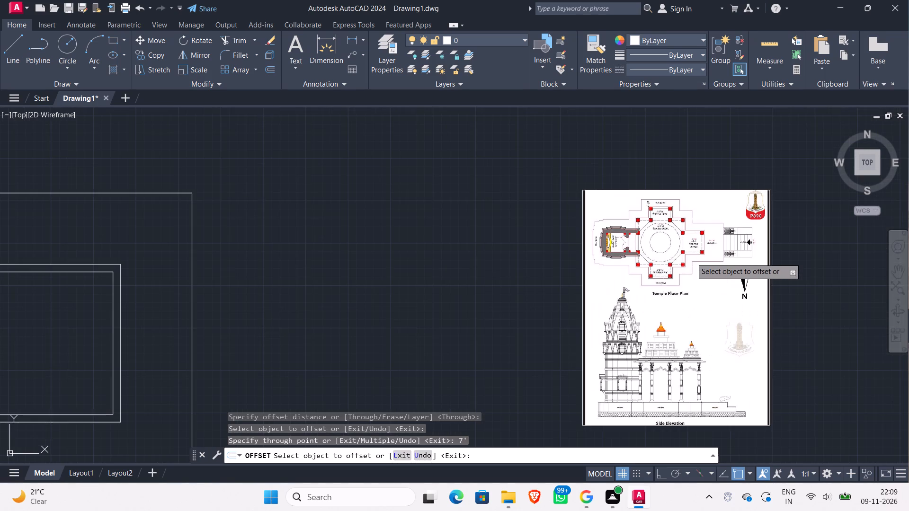
scroll(691, 258, up, 2)
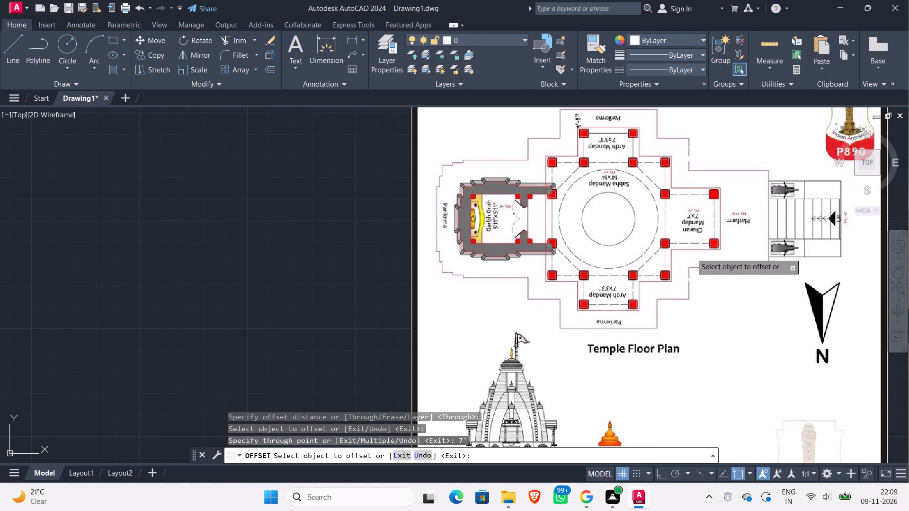
scroll(696, 229, up, 1)
scroll(696, 229, down, 2)
scroll(696, 229, up, 2)
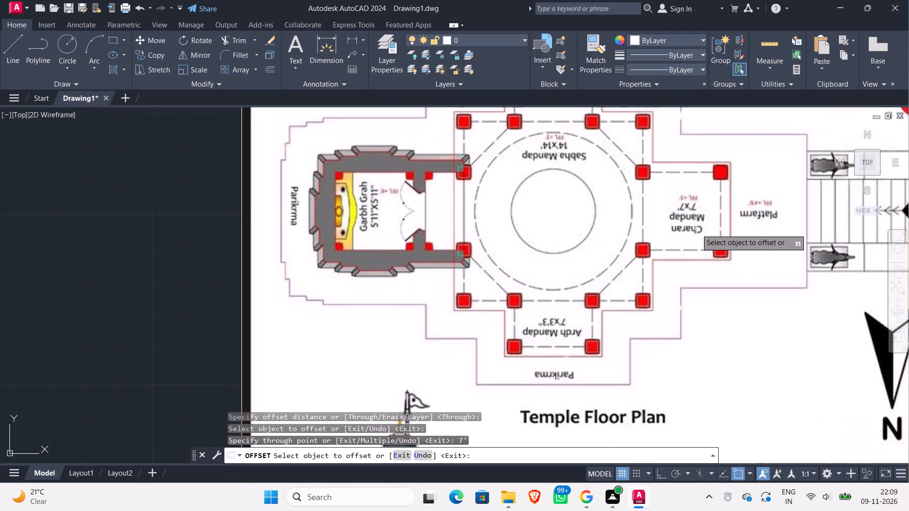
scroll(696, 229, up, 2)
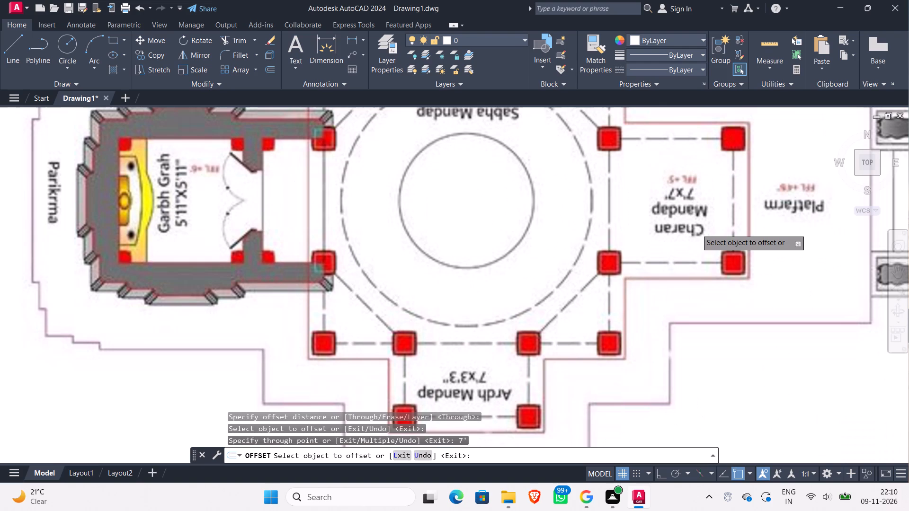
scroll(696, 229, down, 3)
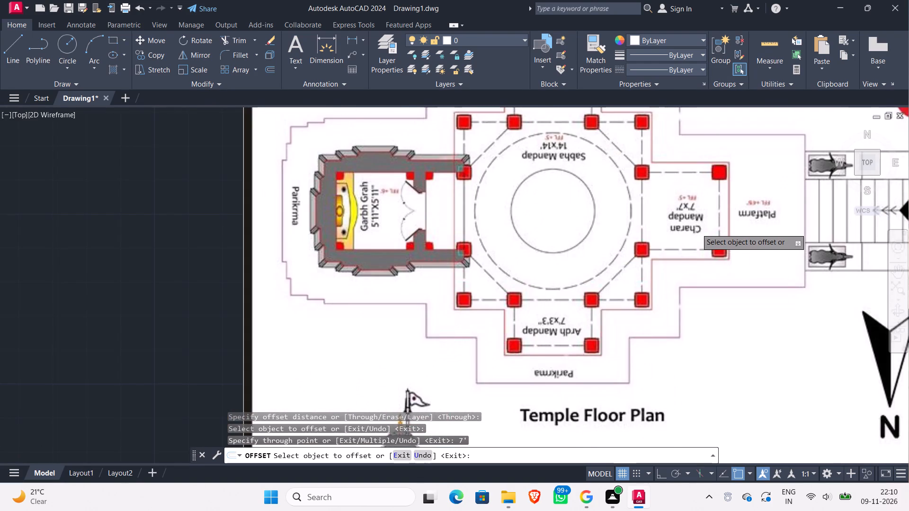
scroll(696, 229, down, 3)
scroll(668, 216, up, 5)
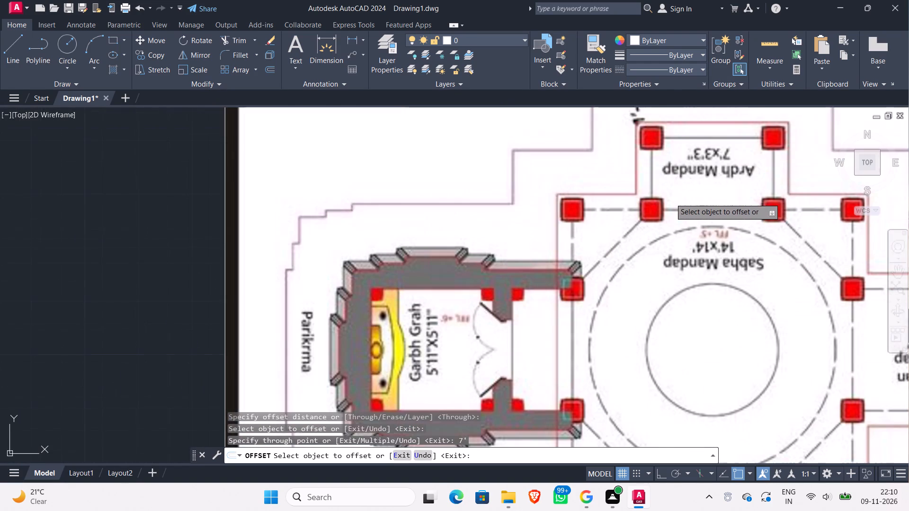
scroll(671, 197, down, 4)
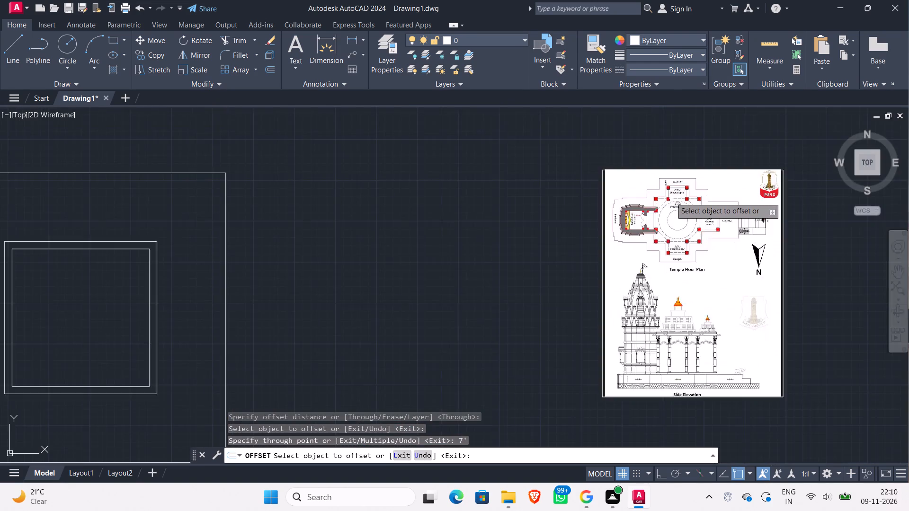
Erase the outermost square, the one offset 7' from the Sabha Mandap.
scroll(671, 197, down, 3)
scroll(517, 267, up, 2)
key(Escape)
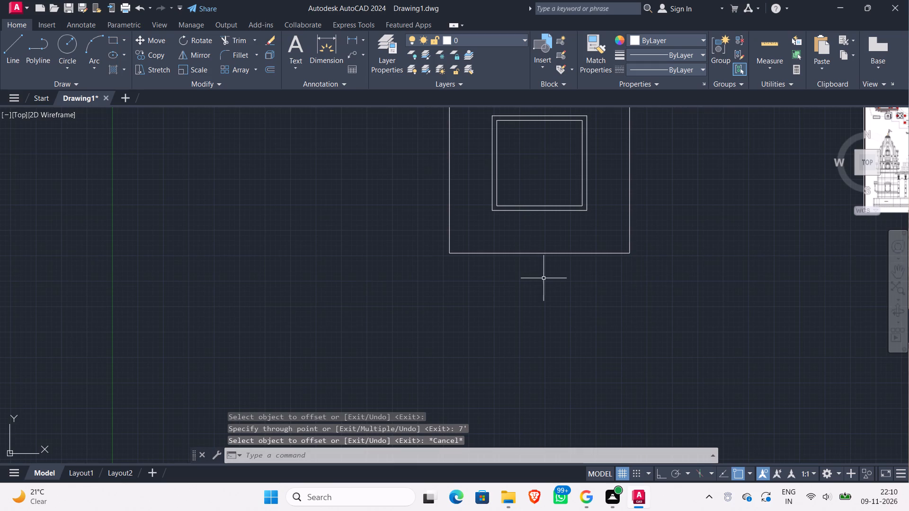
click(546, 277)
click(500, 247)
key(Delete)
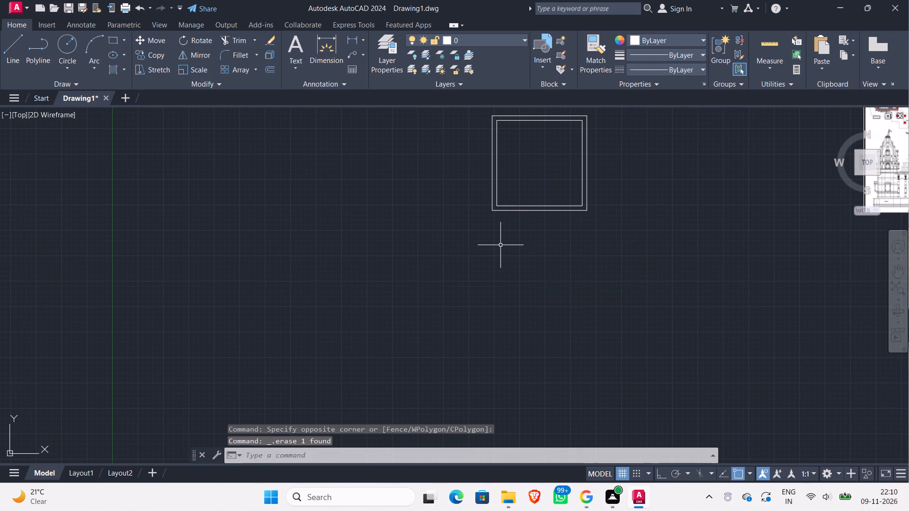
Offset the outer Sabha Mandap square outward by 3'3" for the Ardh Mandap depth.
key(o)
key(Return)
key(Return)
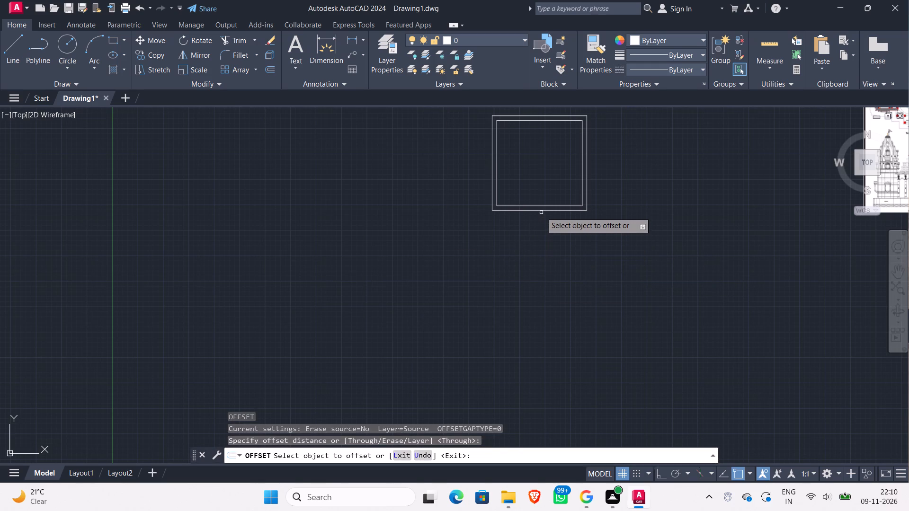
click(542, 211)
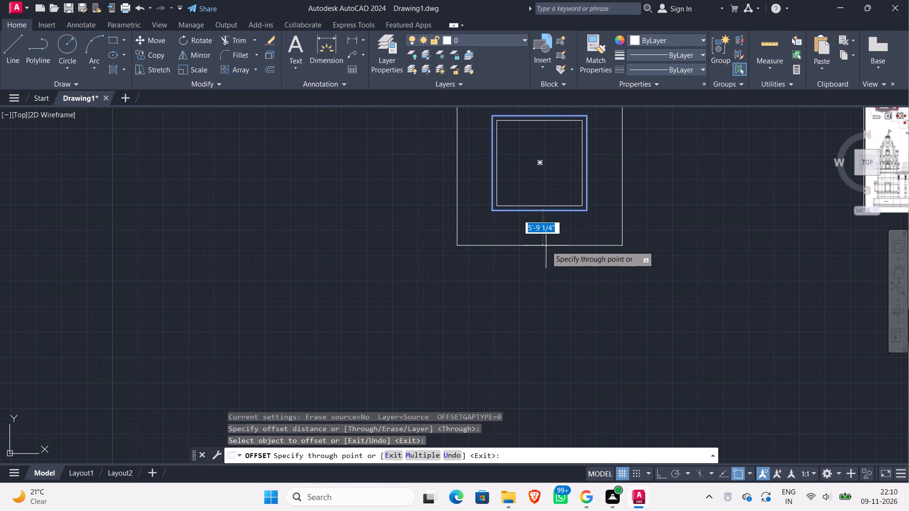
key(3)
key(apostrophe)
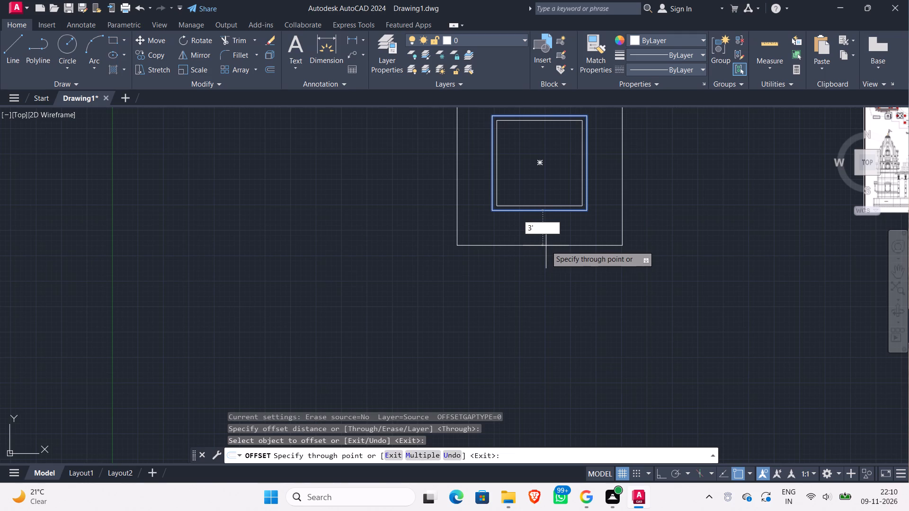
key(3)
key(shift+quotedbl)
key(Return)
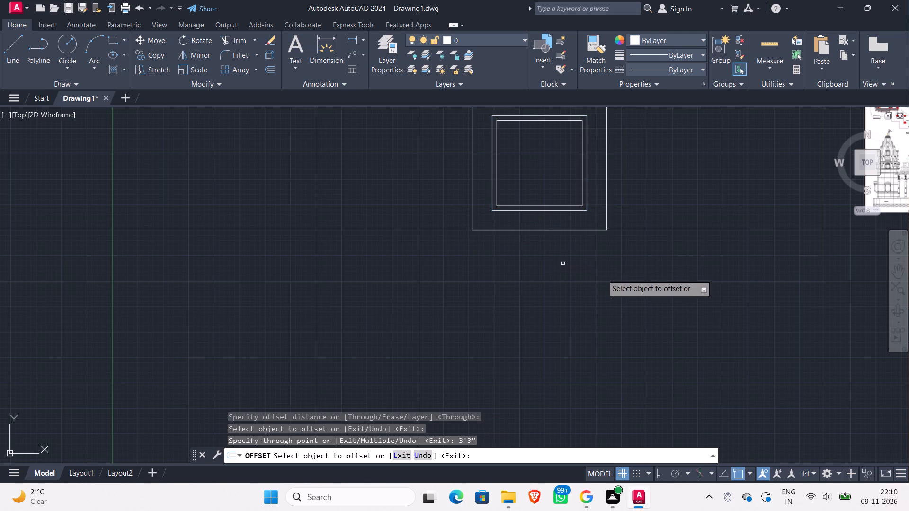
key(Escape)
Examine the lower Ardh Mandap, its columns and the surrounding Parikrma outline in the reference floor plan.
scroll(604, 251, down, 1)
middle_drag(655, 238, 516, 280)
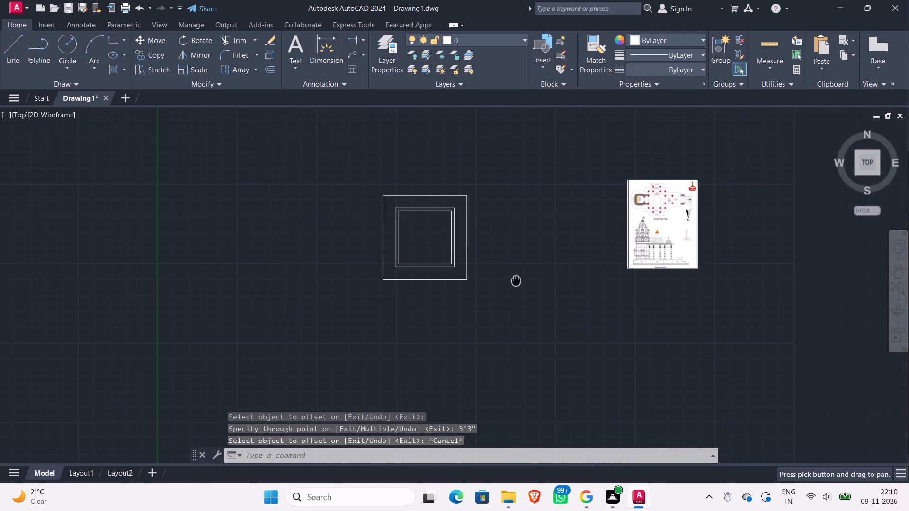
scroll(664, 195, up, 2)
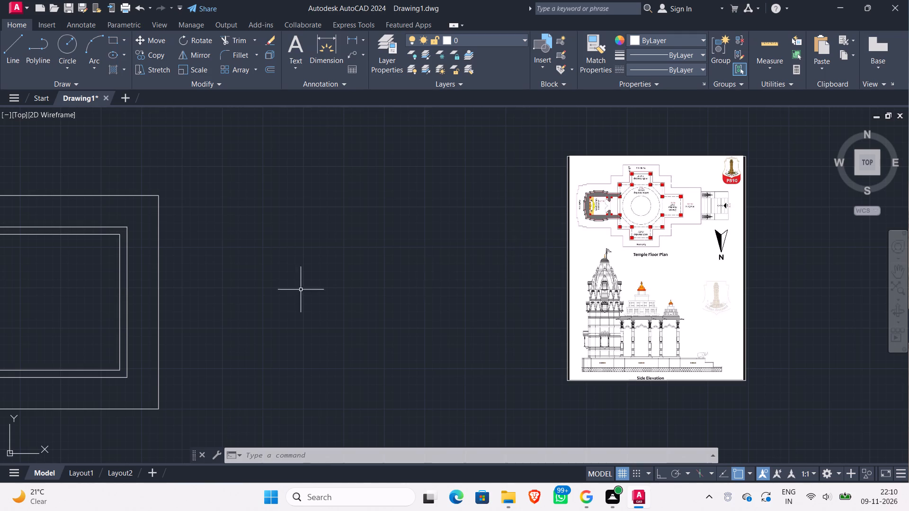
scroll(637, 201, up, 2)
scroll(607, 271, up, 2)
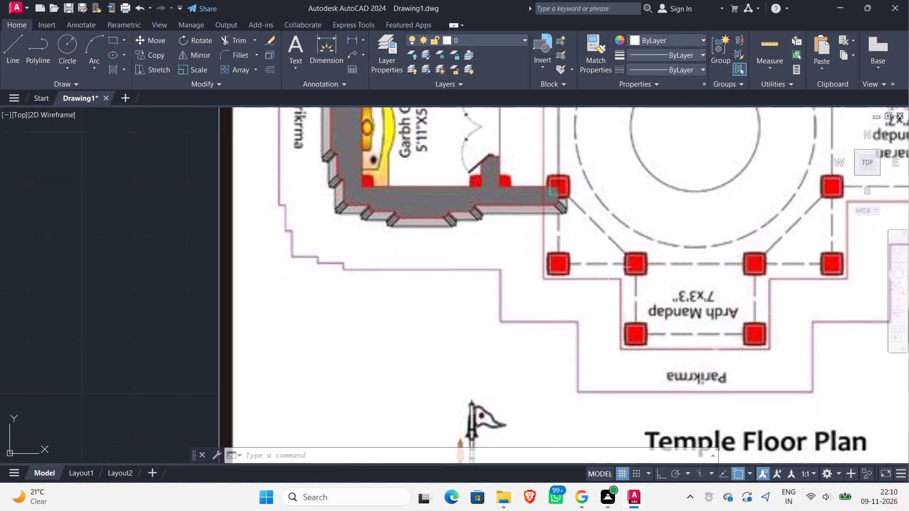
scroll(608, 267, down, 4)
middle_drag(361, 303, 613, 240)
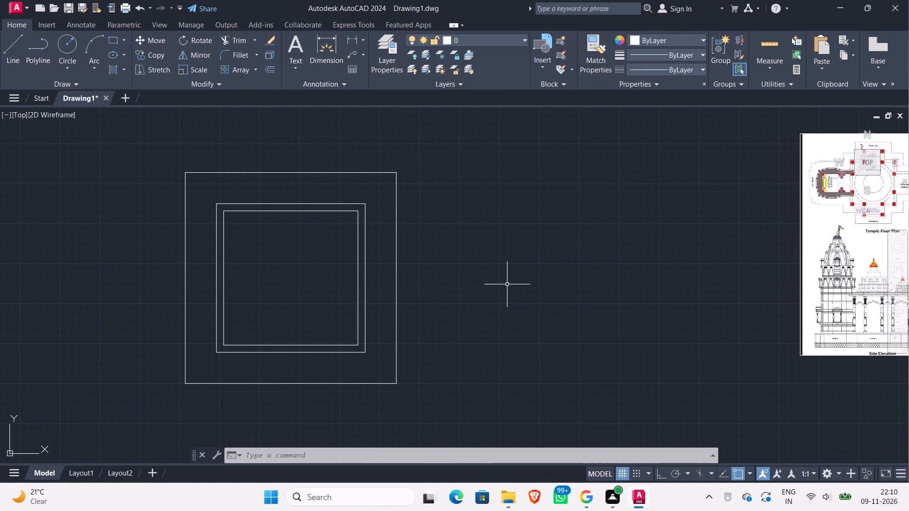
Offset the outermost square, at the Ardh Mandap depth, outward by 9".
key(o)
key(Return)
key(Return)
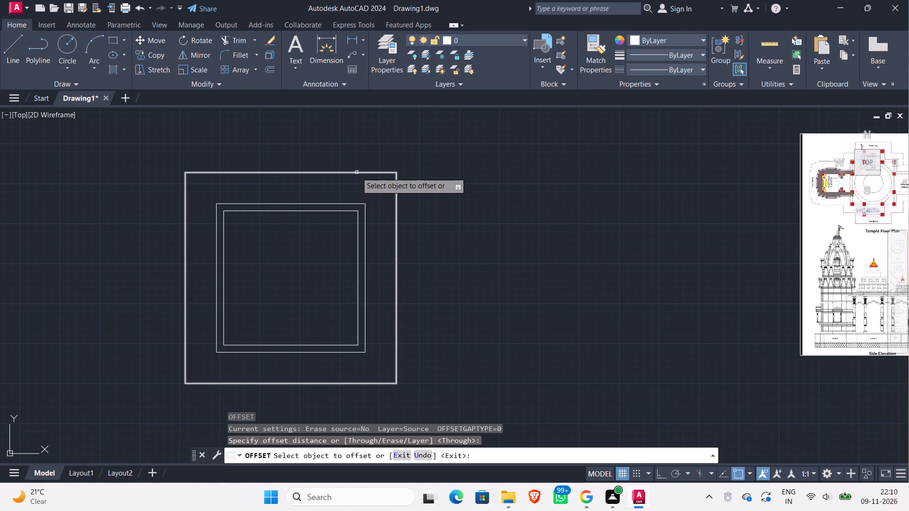
click(356, 172)
text(9")
key(Return)
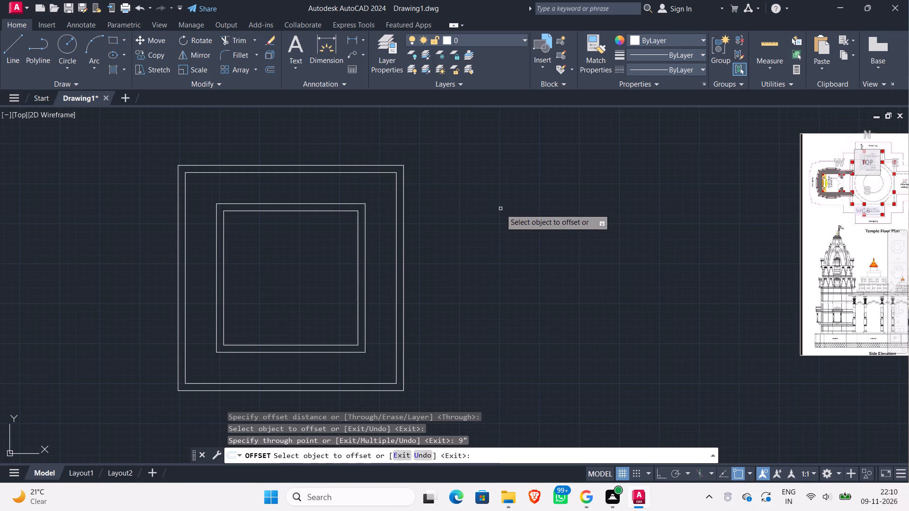
key(Escape)
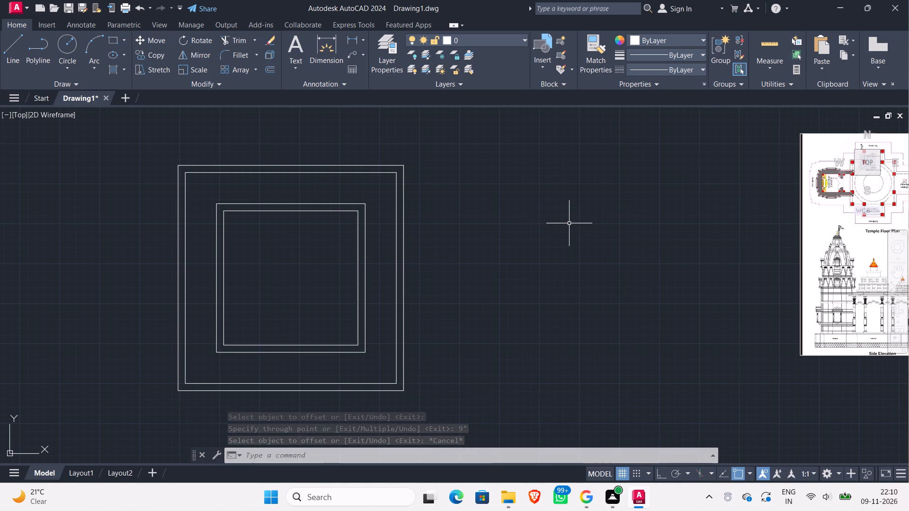
Examine the Ardh Mandap edge and the Parikrma outline around it in the reference floor plan.
scroll(608, 240, down, 1)
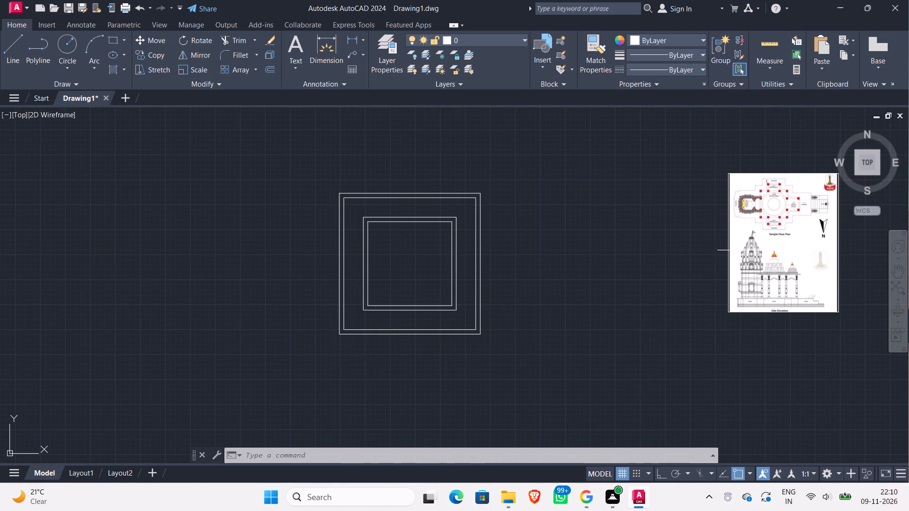
scroll(776, 226, up, 3)
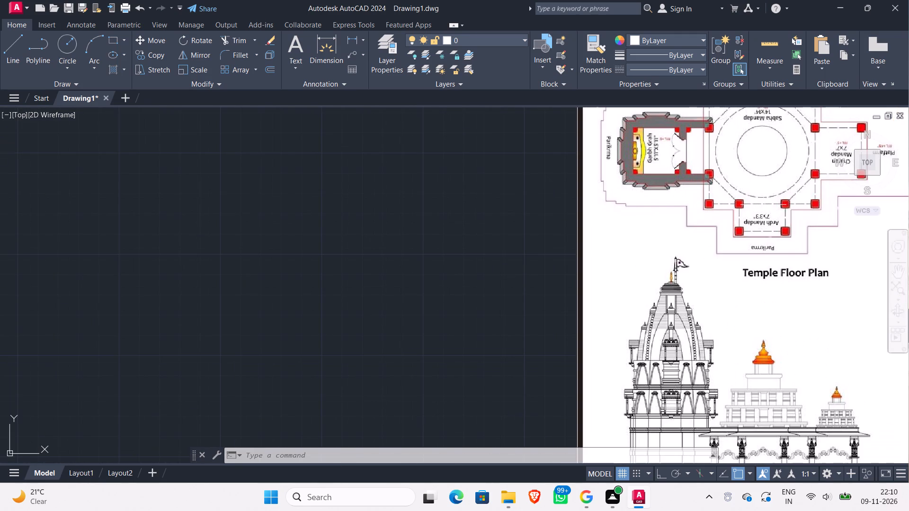
scroll(511, 272, down, 1)
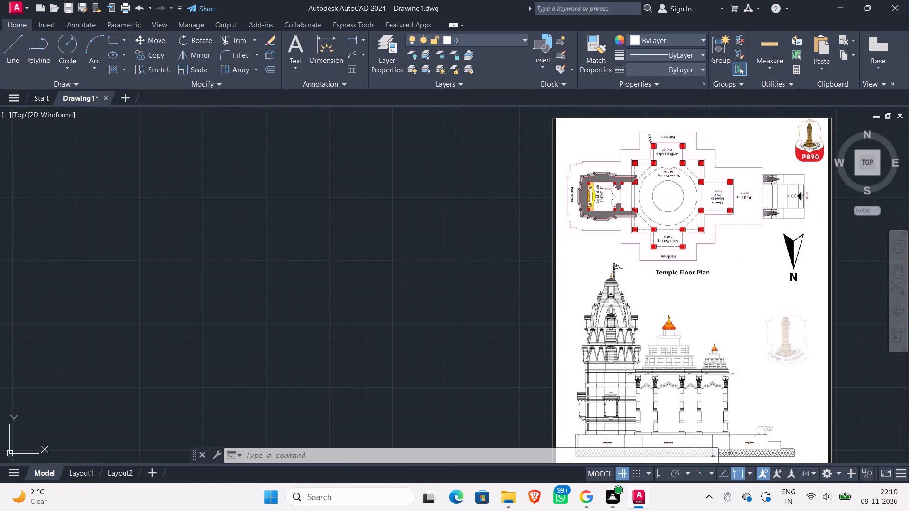
scroll(712, 141, up, 2)
scroll(712, 142, down, 3)
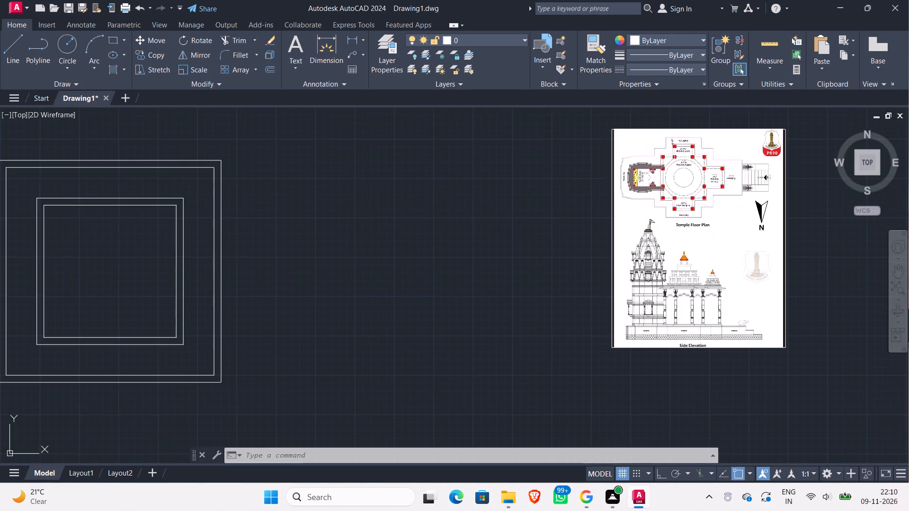
scroll(516, 232, down, 1)
middle_drag(473, 237, 540, 248)
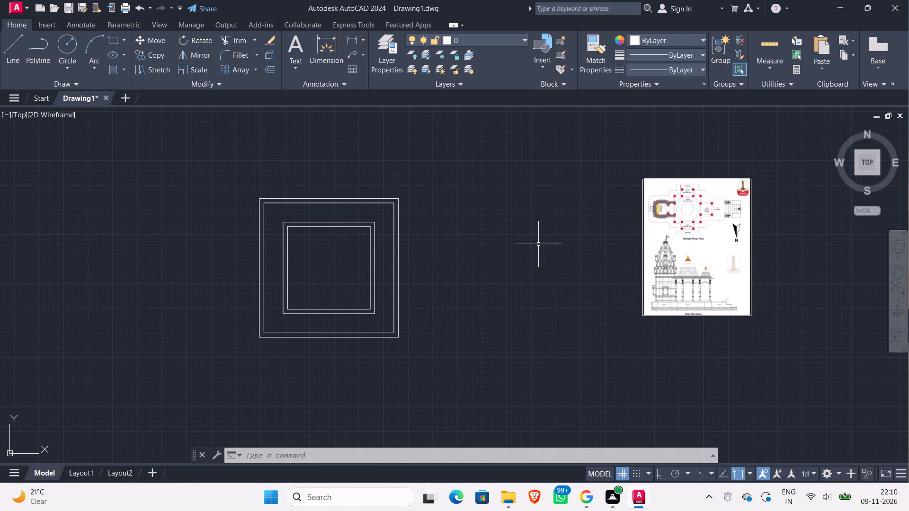
Offset the outermost square outward by 1'5".
key(o)
key(Return)
key(Return)
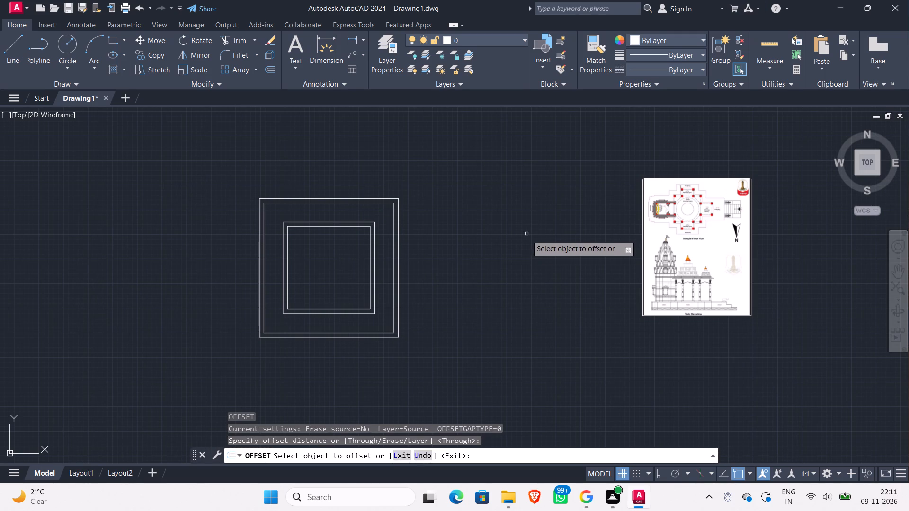
click(365, 198)
text(1')
text(5")
key(Return)
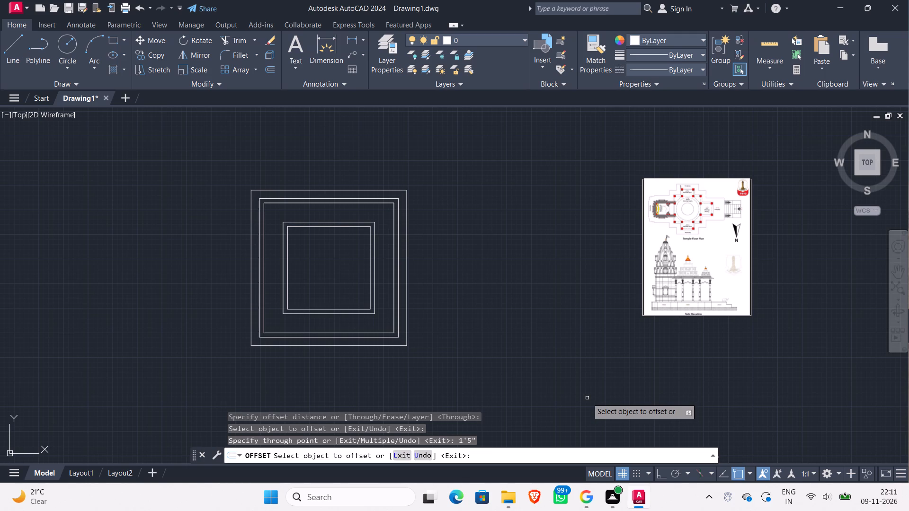
key(Escape)
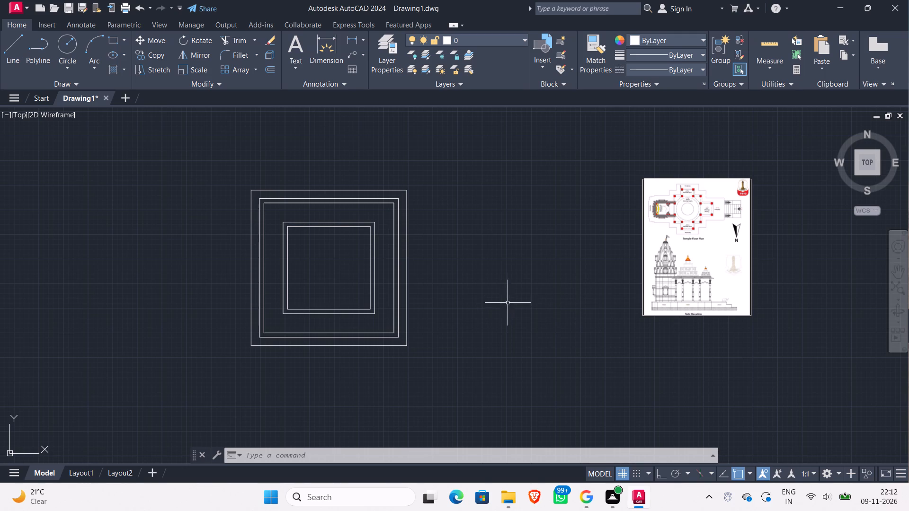
Examine the Charan Mandap and its position beside the Sabha Mandap in the reference floor plan.
scroll(677, 231, up, 3)
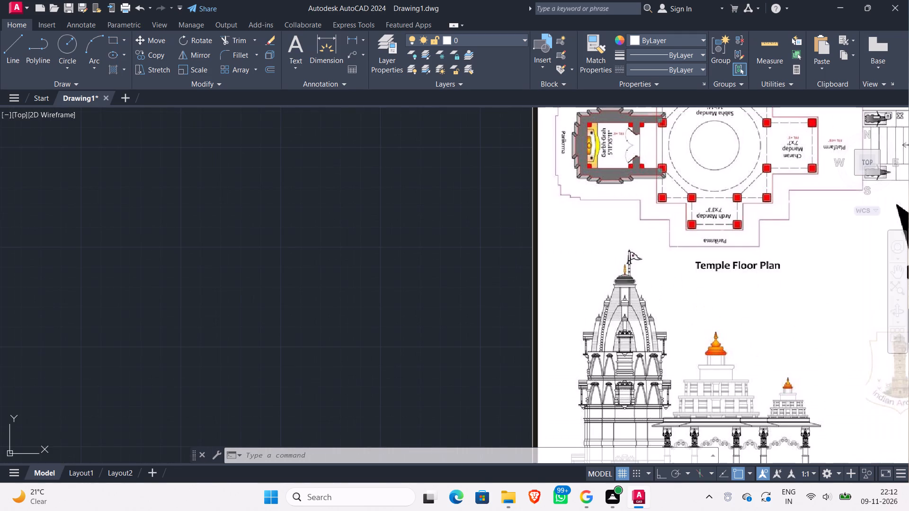
scroll(689, 252, up, 2)
scroll(690, 250, down, 4)
scroll(722, 213, up, 2)
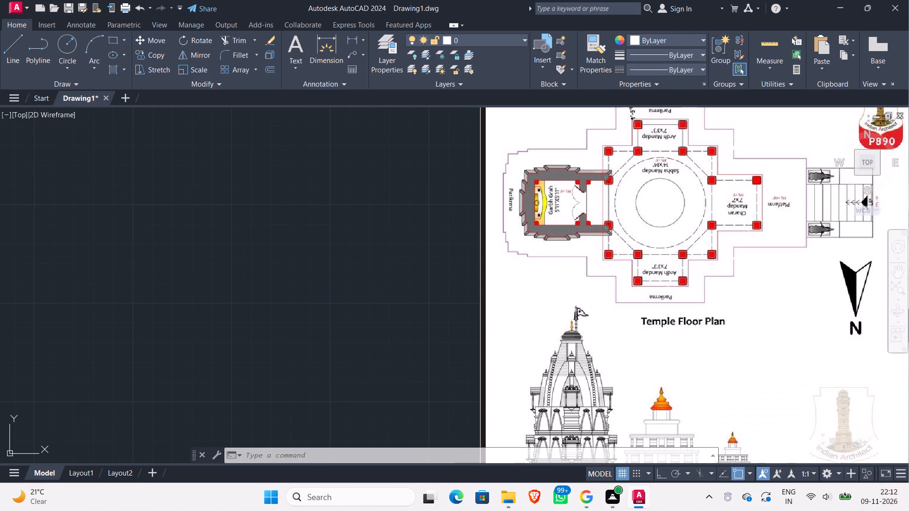
scroll(749, 220, up, 1)
scroll(749, 220, down, 6)
scroll(625, 250, up, 1)
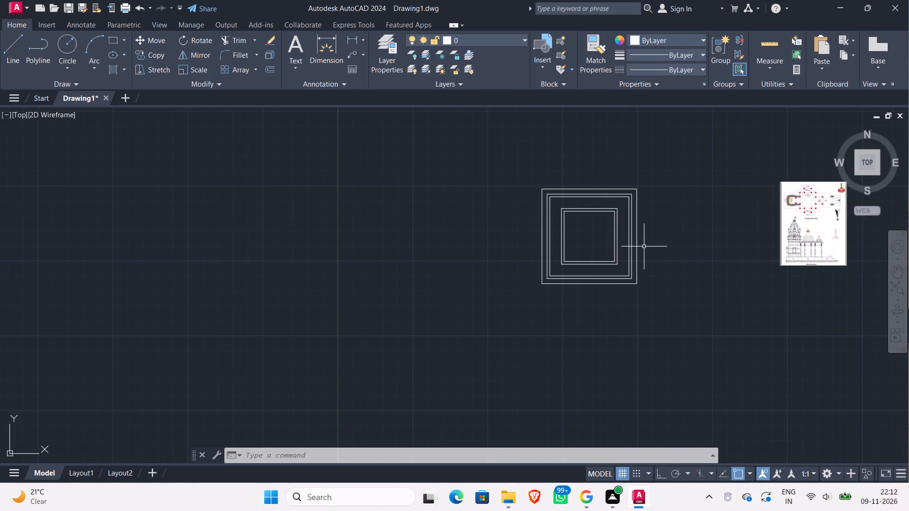
scroll(811, 222, up, 2)
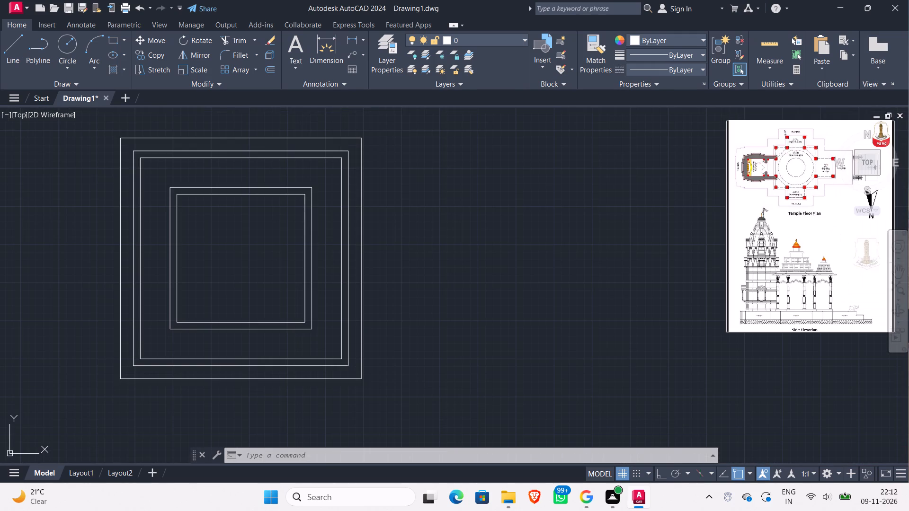
scroll(465, 302, down, 1)
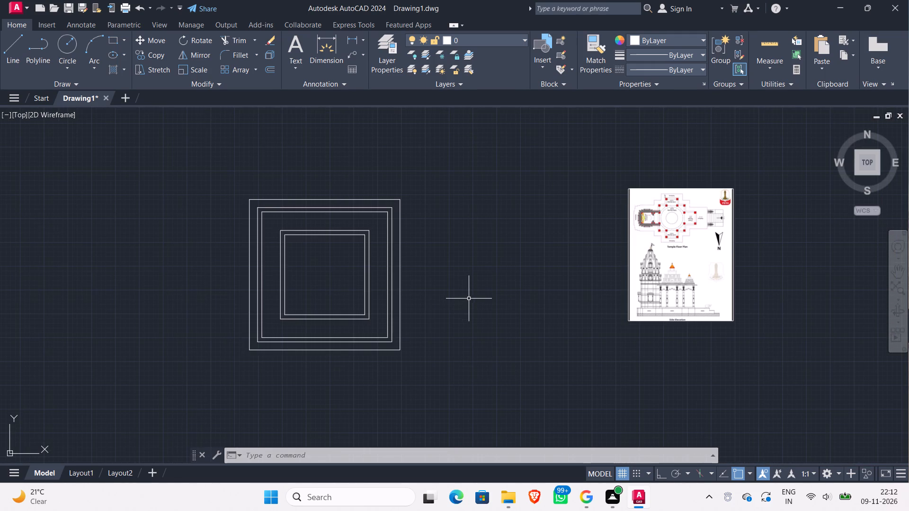
Offset the outer Sabha Mandap square outward by 7' for the Charan Mandap depth.
key(o)
key(Return)
key(Return)
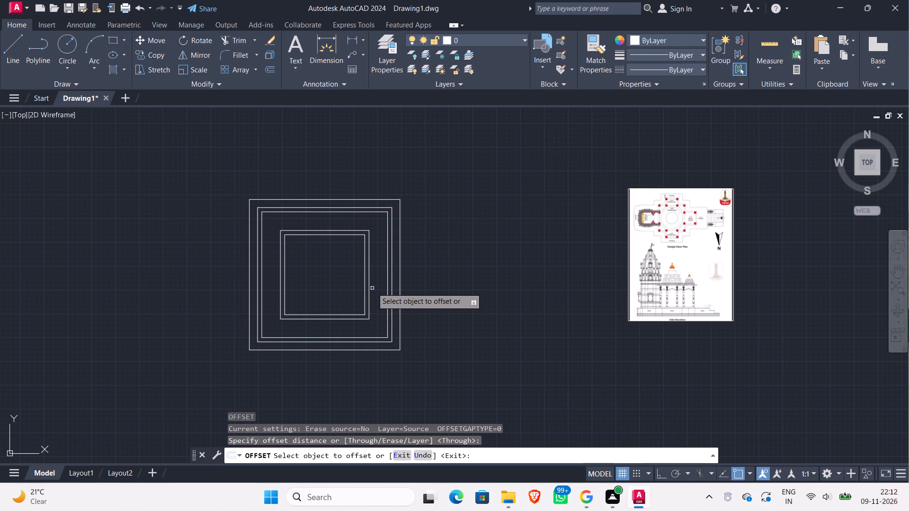
click(368, 287)
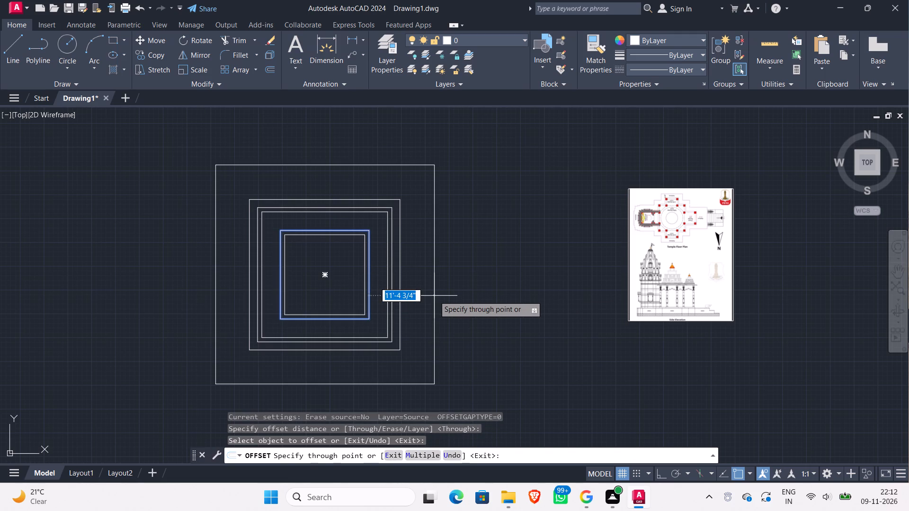
key(7)
key(apostrophe)
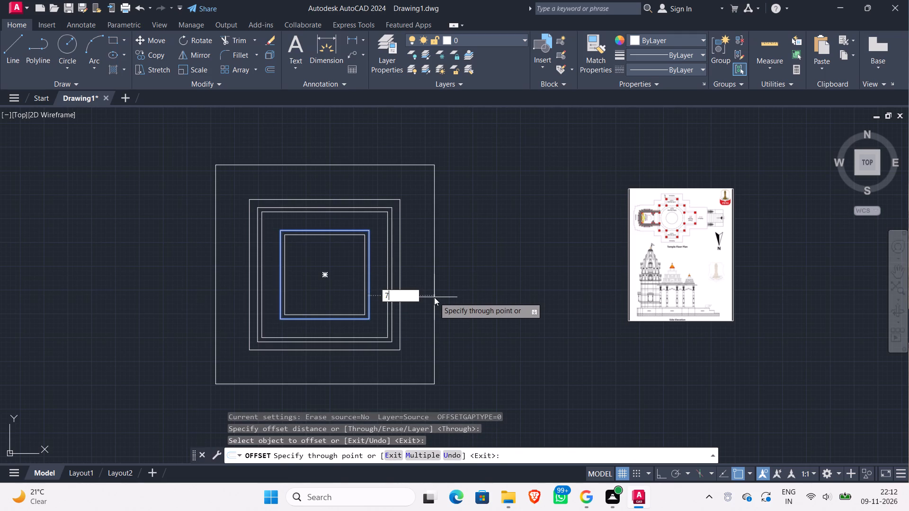
key(Return)
Offset the outermost square, at the Charan Mandap depth, outward by 9".
scroll(680, 219, up, 2)
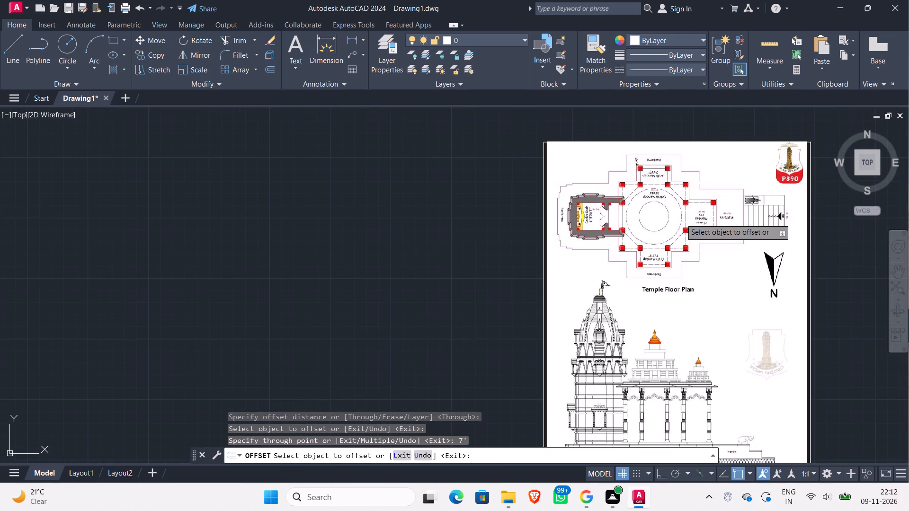
scroll(681, 219, down, 2)
scroll(399, 284, up, 1)
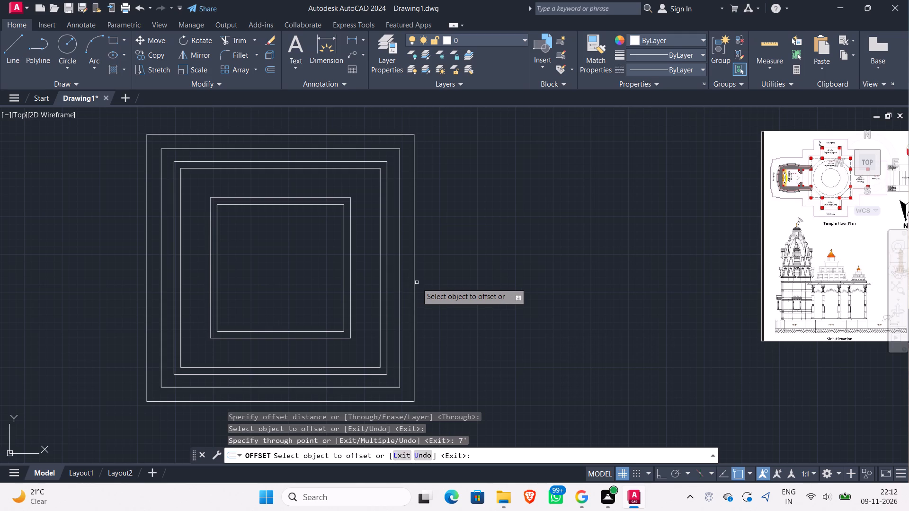
click(414, 283)
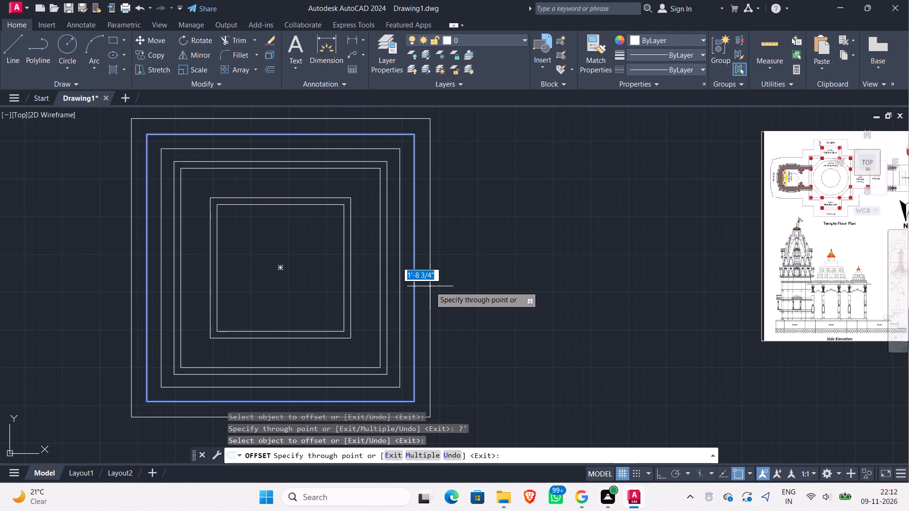
text(9")
key(Return)
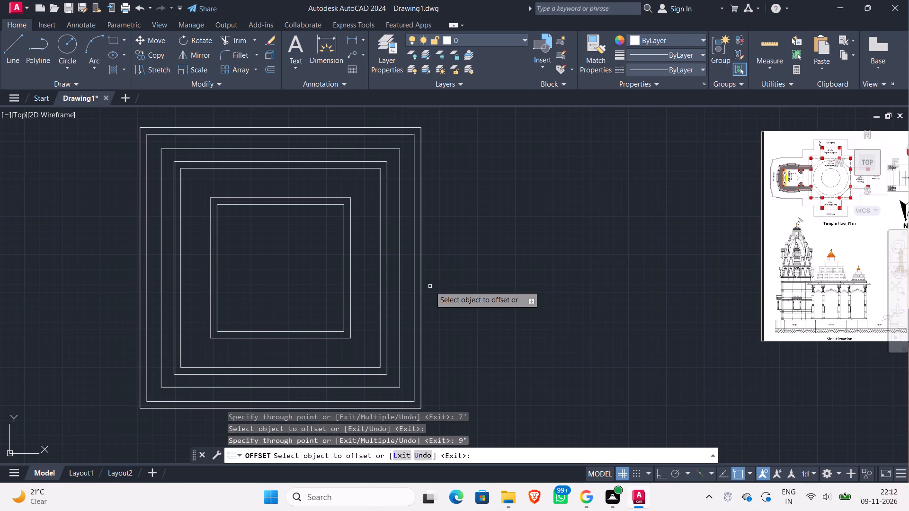
End the Offset command and examine the Charan Mandap, platform and entrance stairs in the reference floor plan.
scroll(656, 247, down, 2)
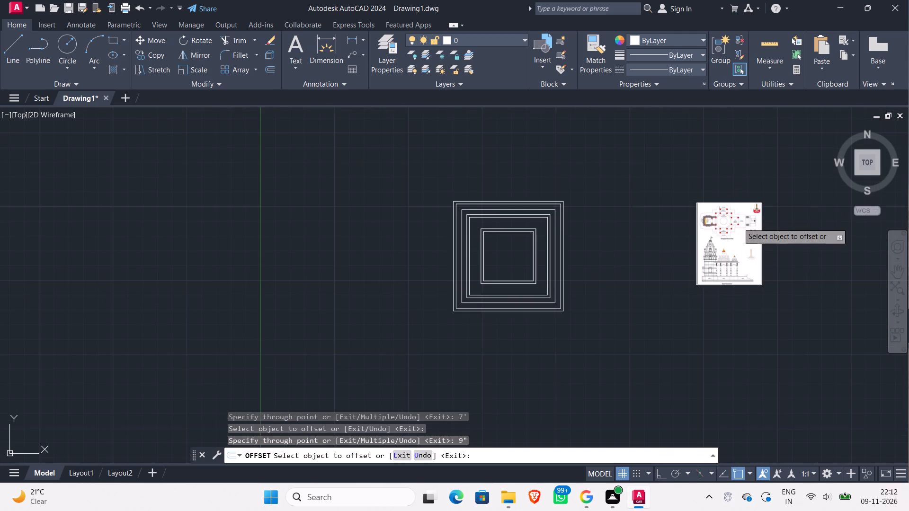
scroll(738, 223, up, 5)
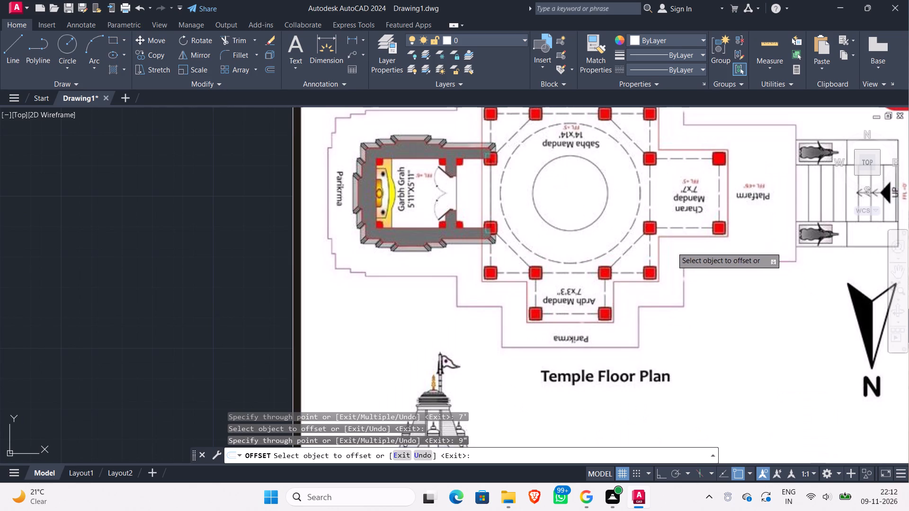
scroll(750, 201, up, 3)
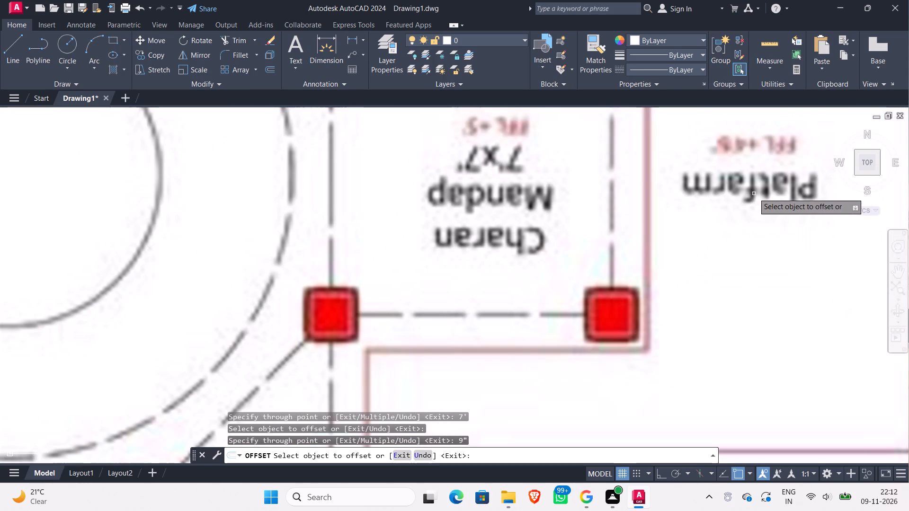
scroll(755, 185, down, 3)
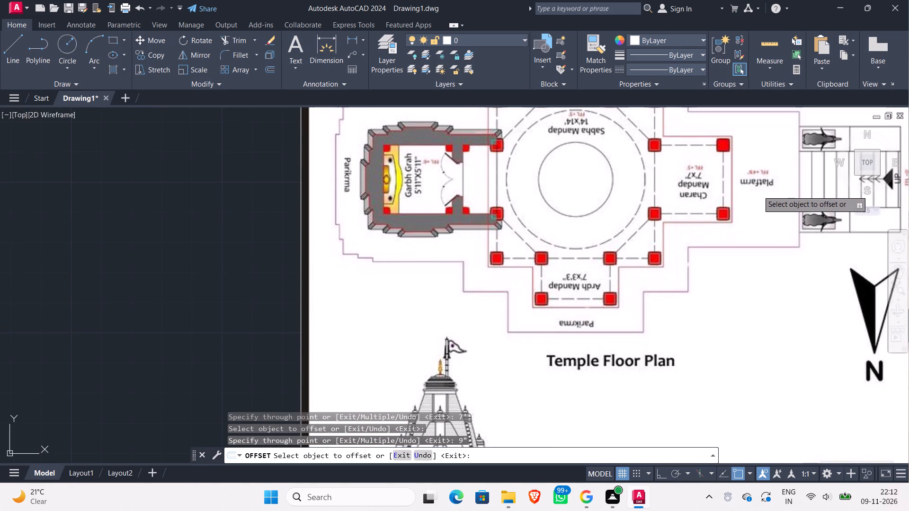
scroll(758, 191, down, 1)
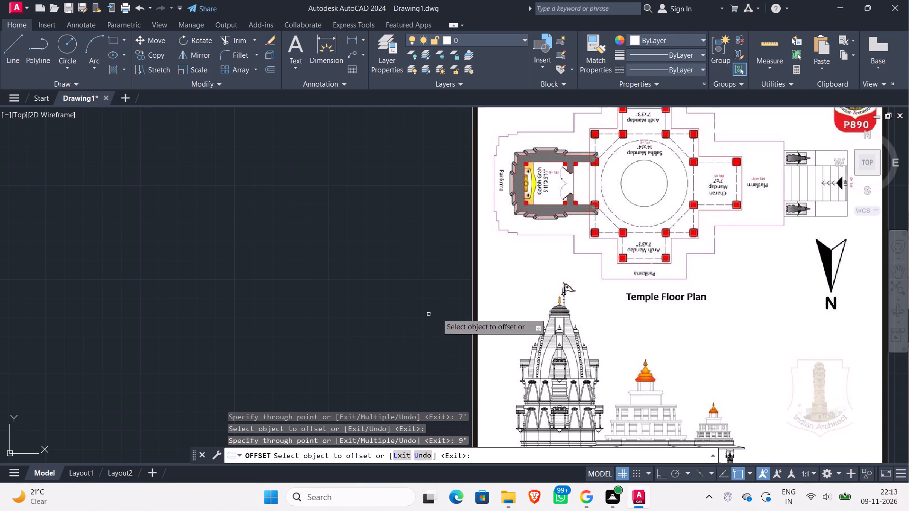
key(Escape)
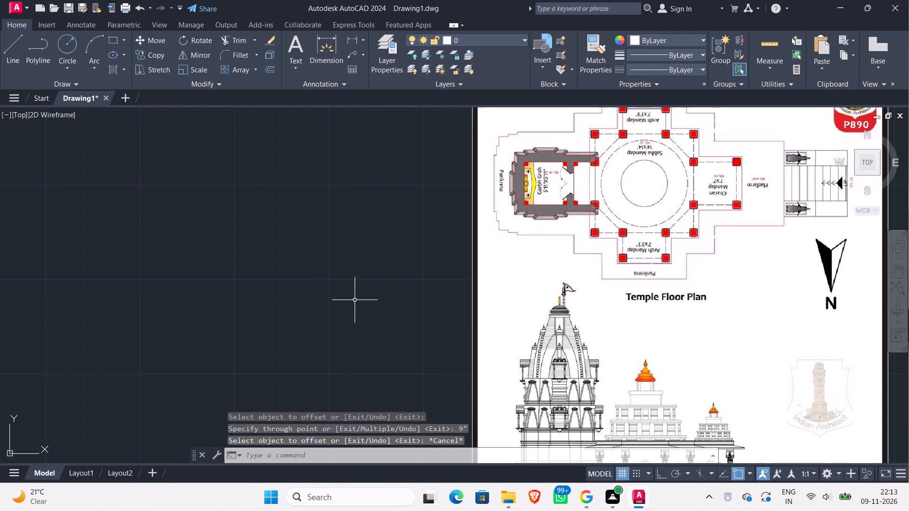
scroll(318, 302, down, 3)
scroll(409, 276, up, 4)
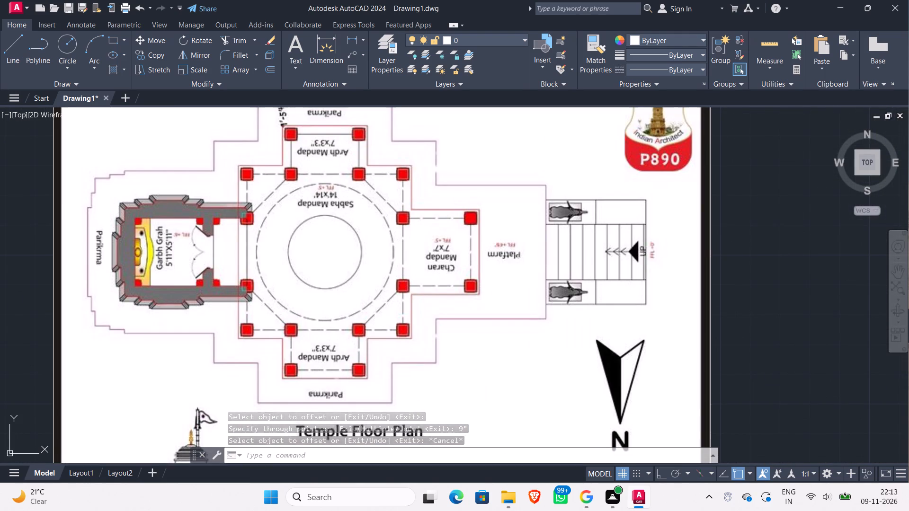
scroll(518, 259, up, 3)
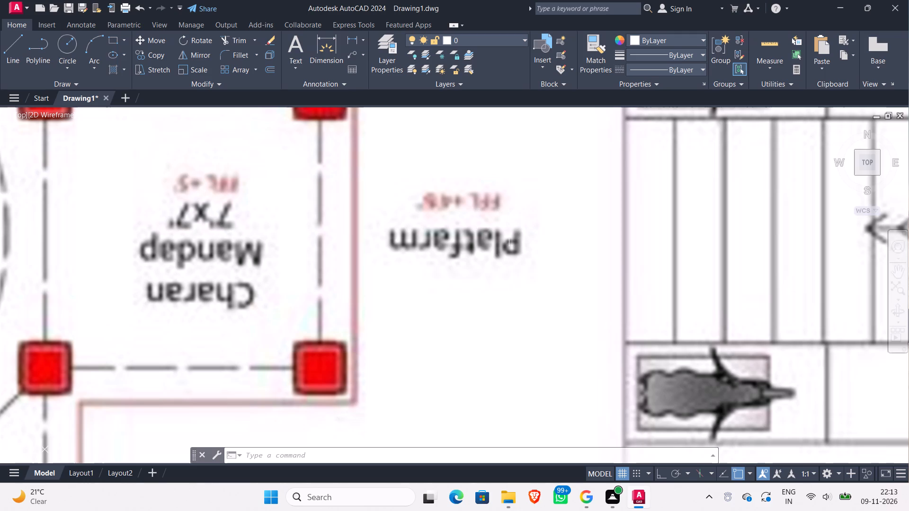
scroll(447, 211, up, 3)
scroll(447, 211, down, 3)
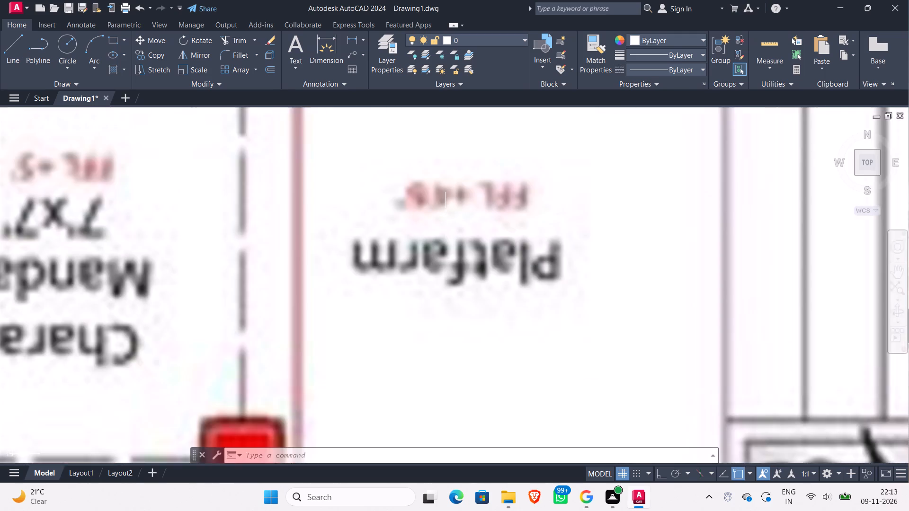
scroll(446, 215, down, 3)
scroll(570, 217, up, 2)
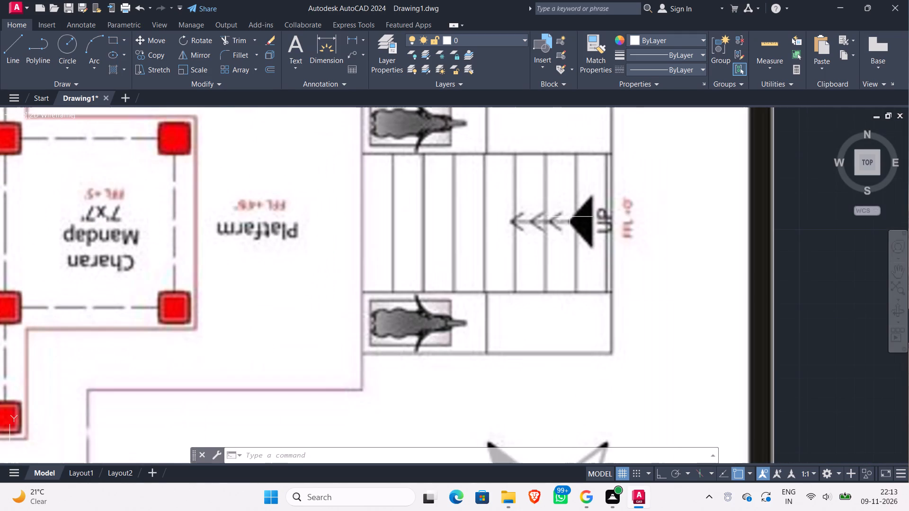
scroll(570, 217, down, 5)
scroll(443, 225, up, 2)
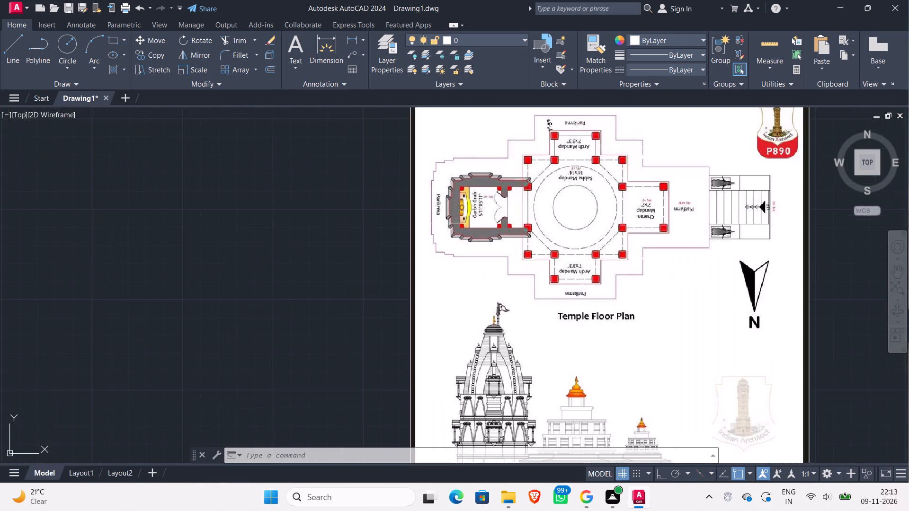
Examine the Garbh Grah, its stepped walls and the surrounding Parikrma in the reference floor plan.
scroll(443, 223, up, 3)
middle_drag(428, 211, 394, 271)
scroll(428, 218, down, 1)
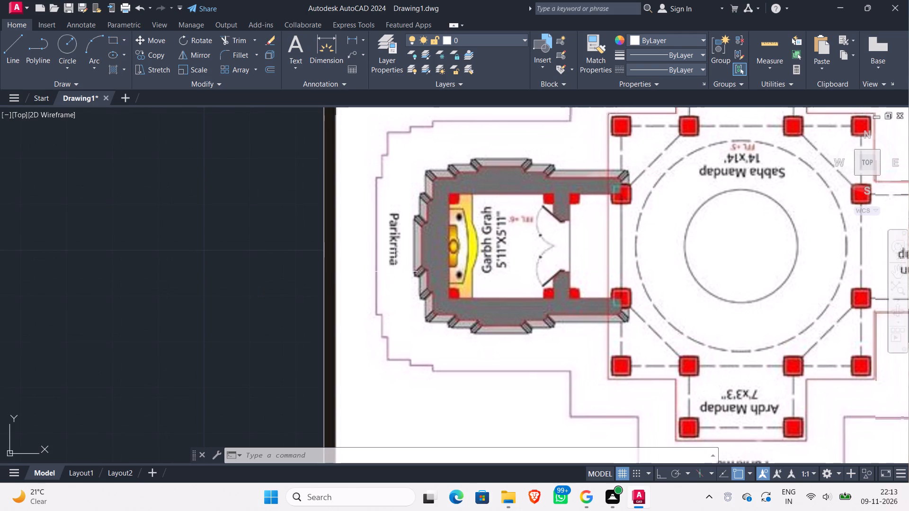
scroll(536, 263, up, 1)
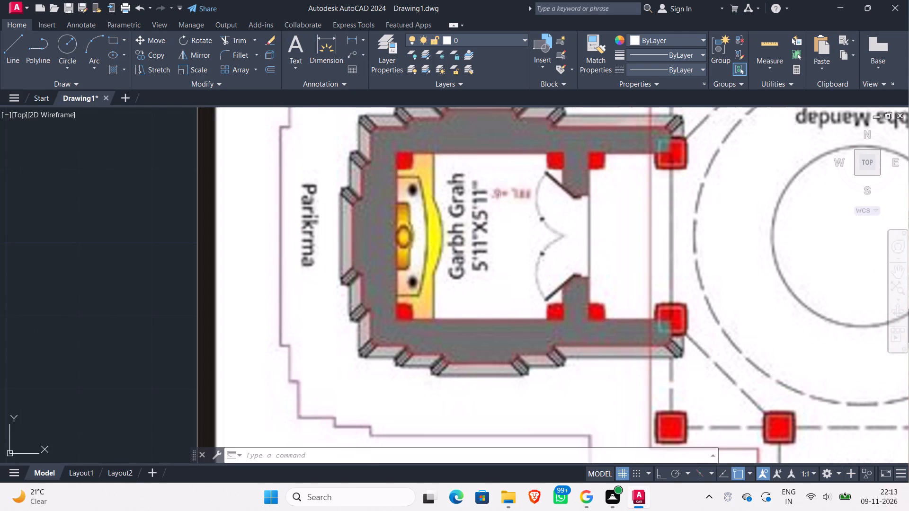
scroll(499, 218, down, 1)
scroll(416, 218, up, 2)
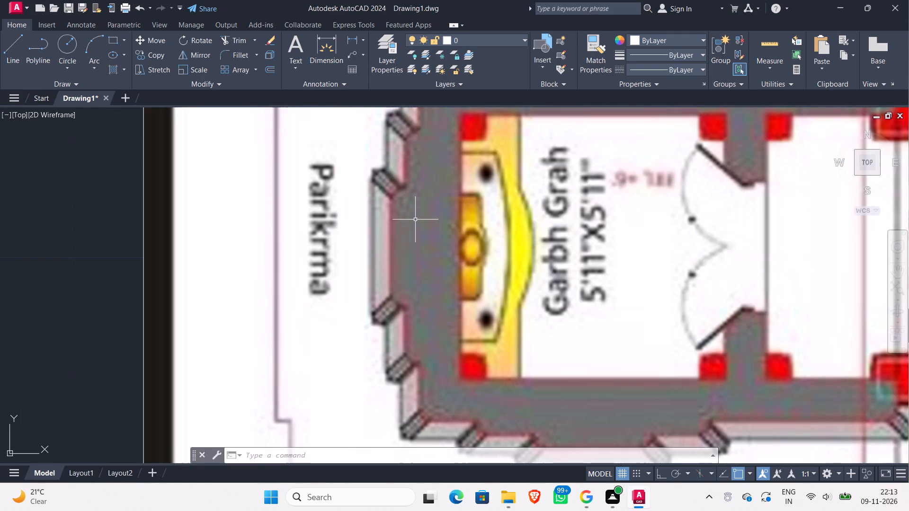
scroll(406, 273, down, 3)
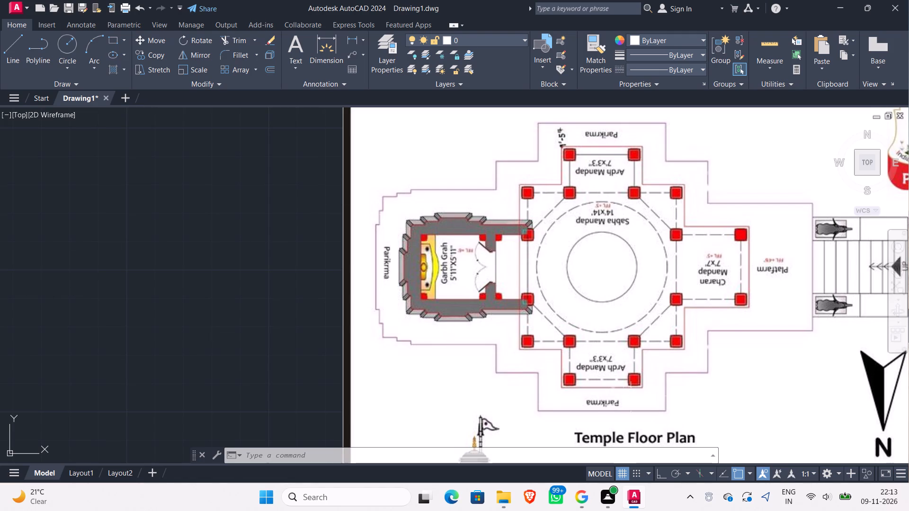
Examine the platform's label and its extent between the Charan Mandap and the entrance stairs in the reference floor plan.
middle_drag(684, 379, 599, 256)
scroll(588, 285, down, 1)
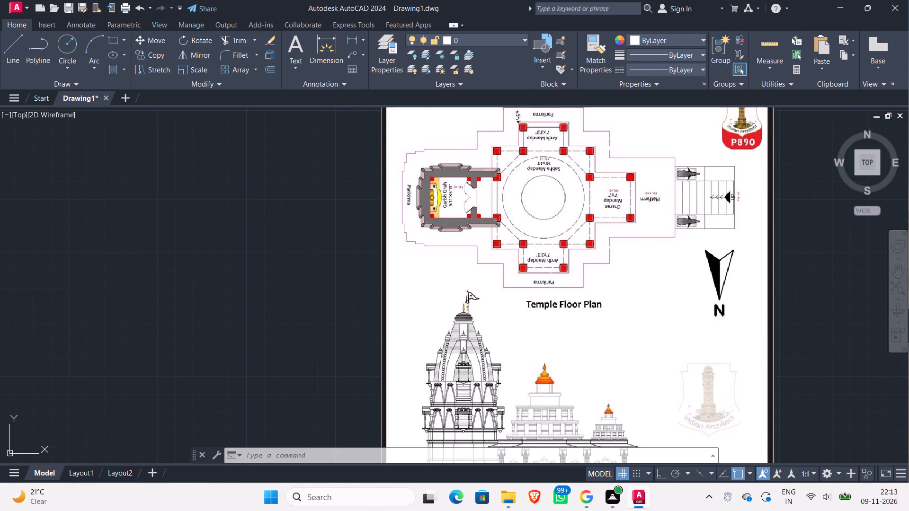
scroll(675, 186, up, 3)
scroll(574, 222, up, 1)
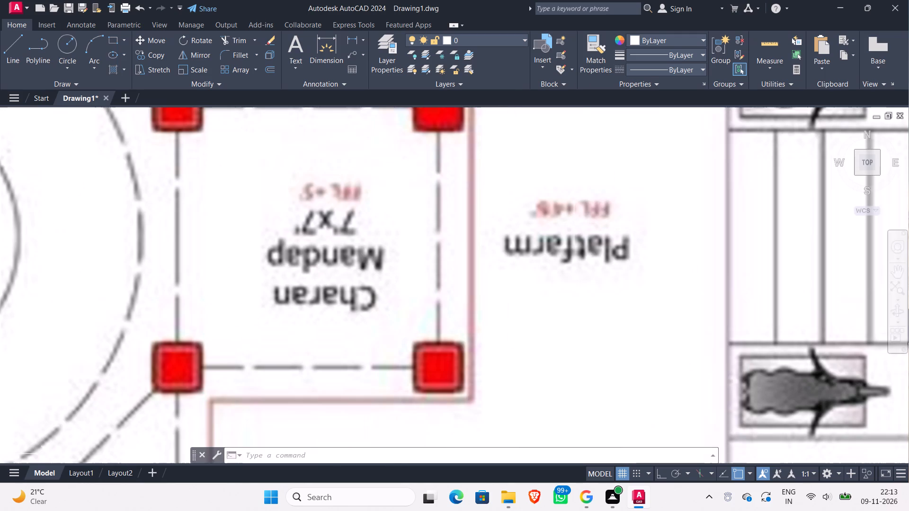
scroll(574, 222, down, 1)
scroll(559, 226, up, 2)
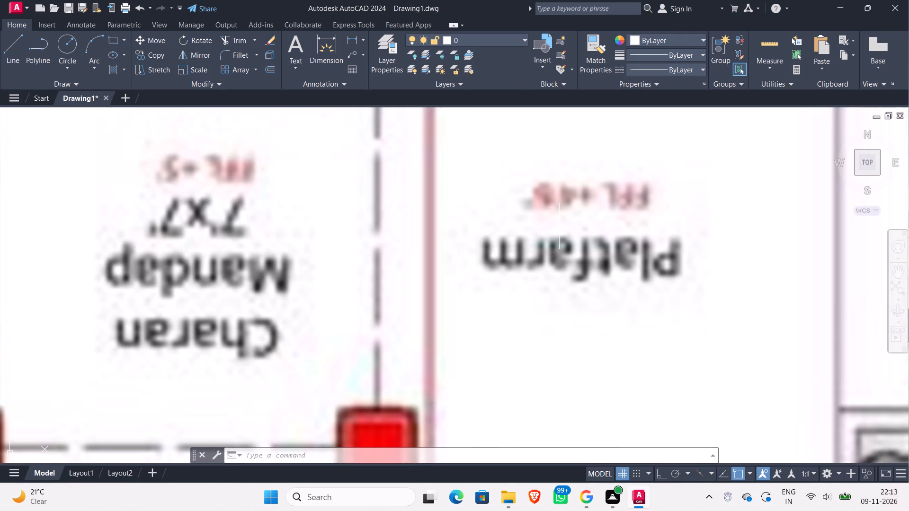
scroll(559, 226, down, 2)
scroll(559, 226, up, 2)
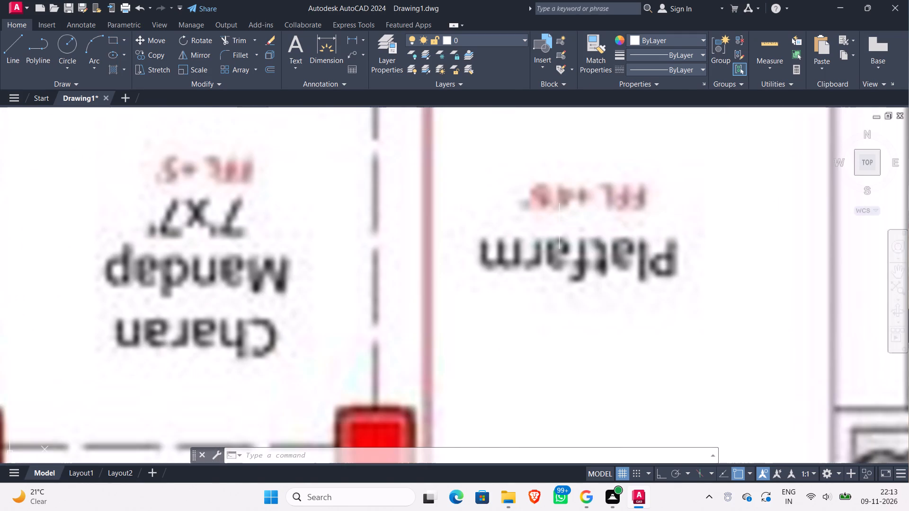
scroll(559, 226, down, 2)
scroll(584, 229, up, 3)
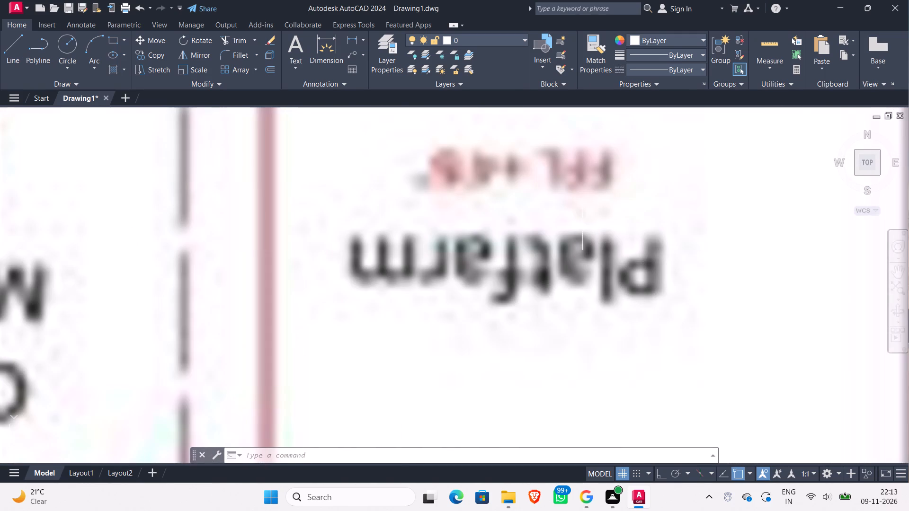
scroll(499, 217, down, 2)
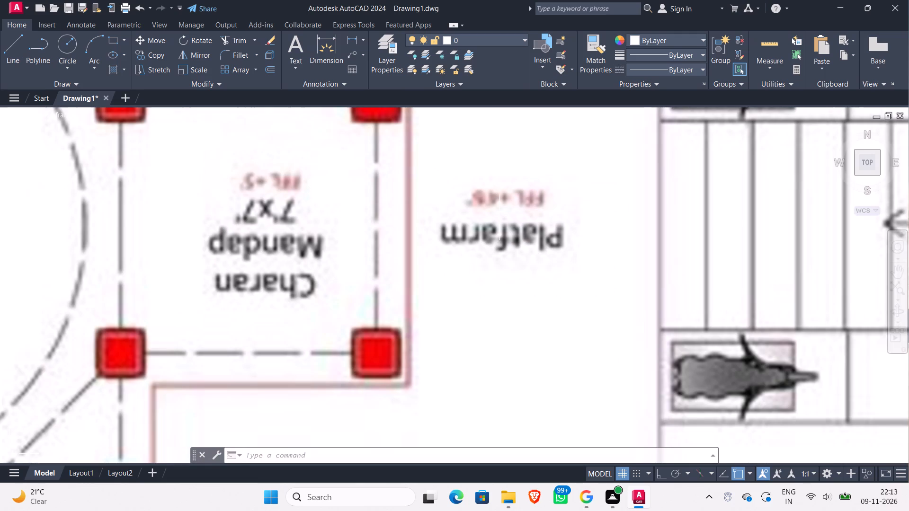
scroll(491, 213, up, 2)
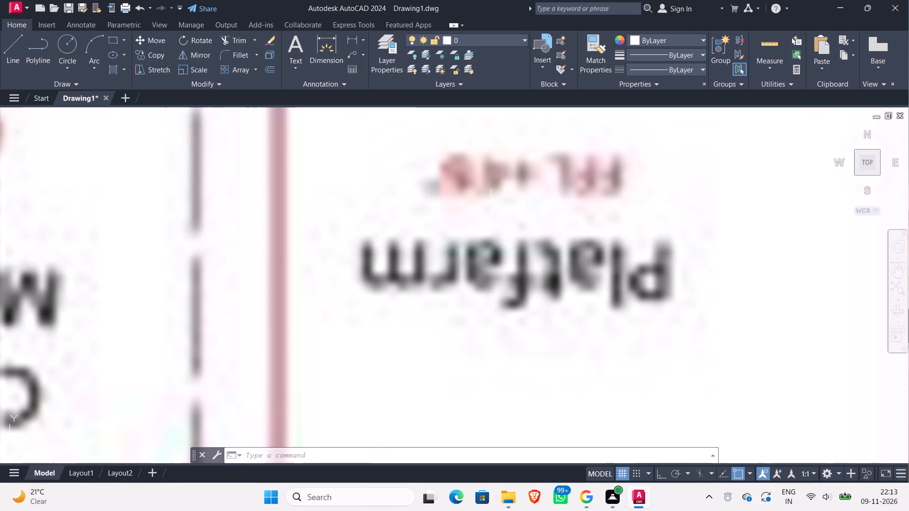
scroll(491, 211, down, 4)
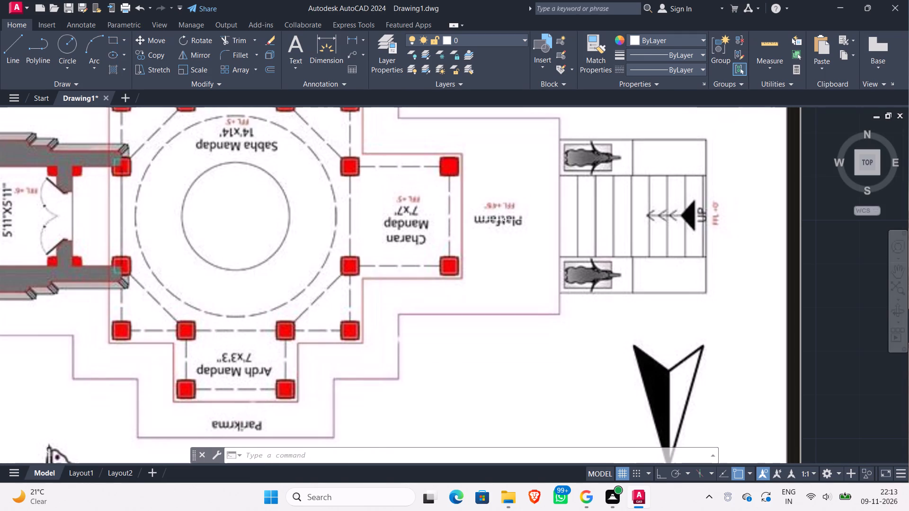
scroll(485, 223, up, 2)
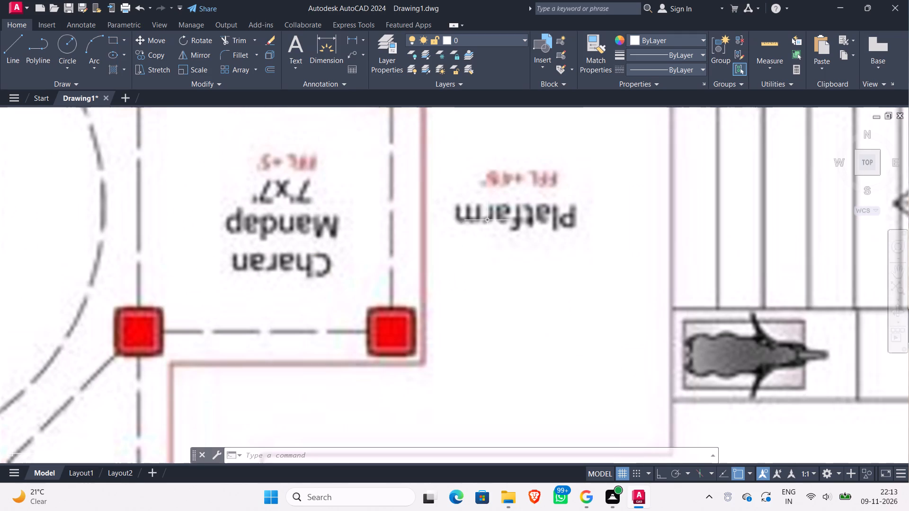
scroll(488, 218, down, 1)
scroll(502, 195, up, 2)
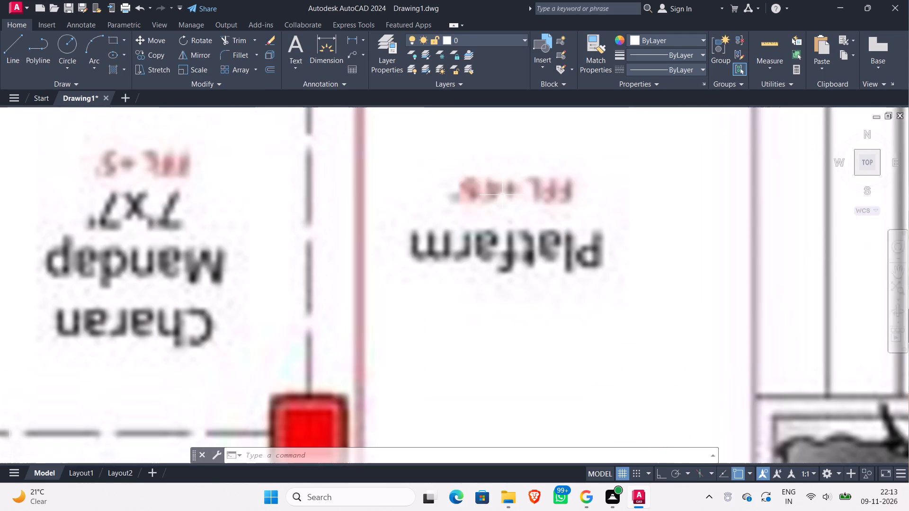
scroll(502, 195, up, 3)
scroll(502, 195, down, 6)
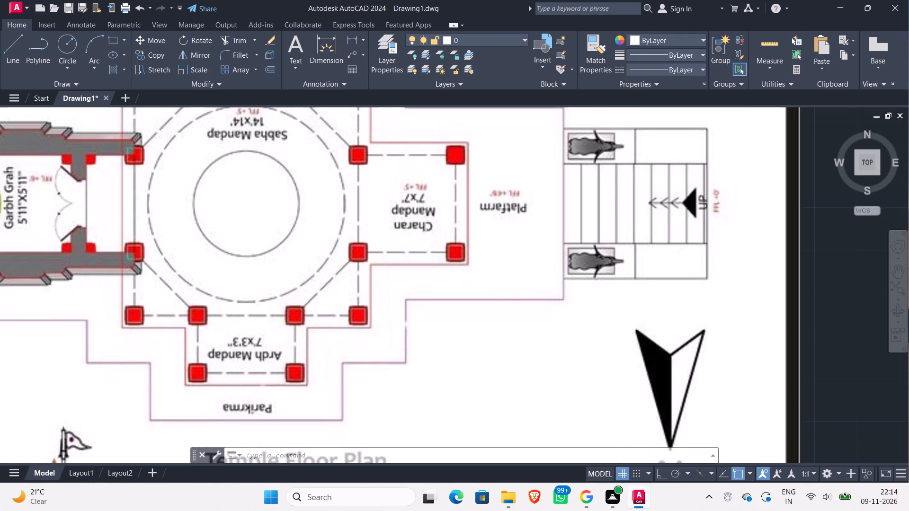
scroll(530, 224, down, 1)
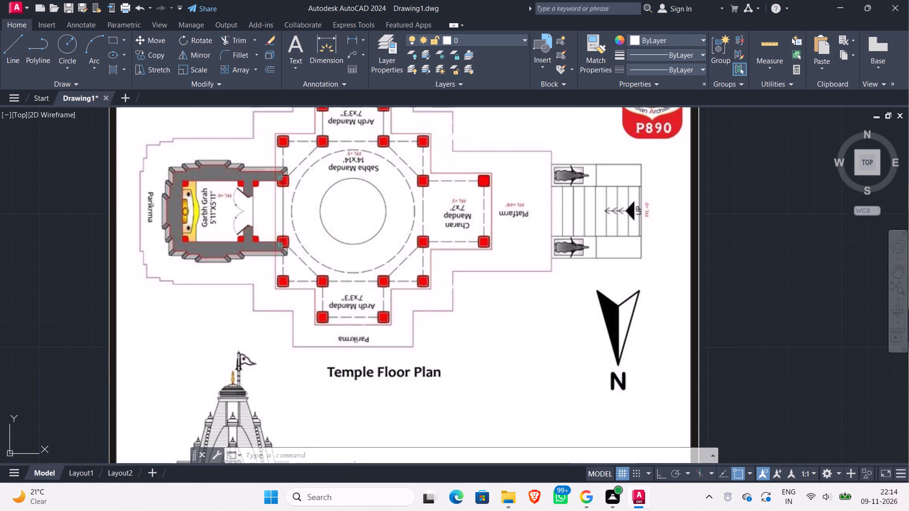
scroll(497, 161, down, 1)
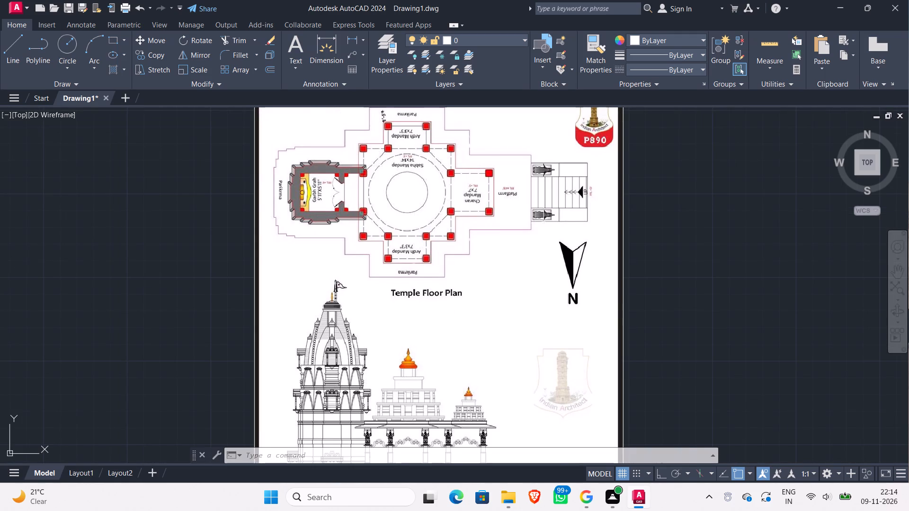
scroll(511, 185, up, 3)
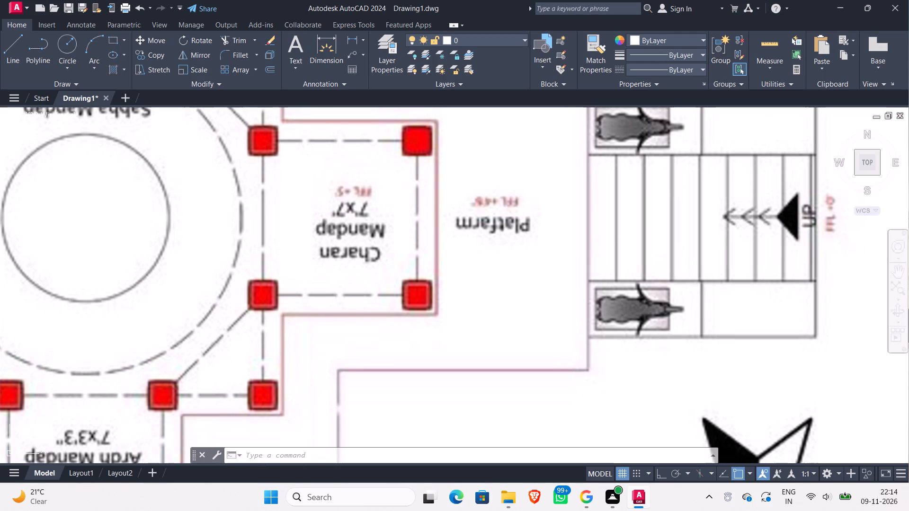
scroll(540, 225, up, 2)
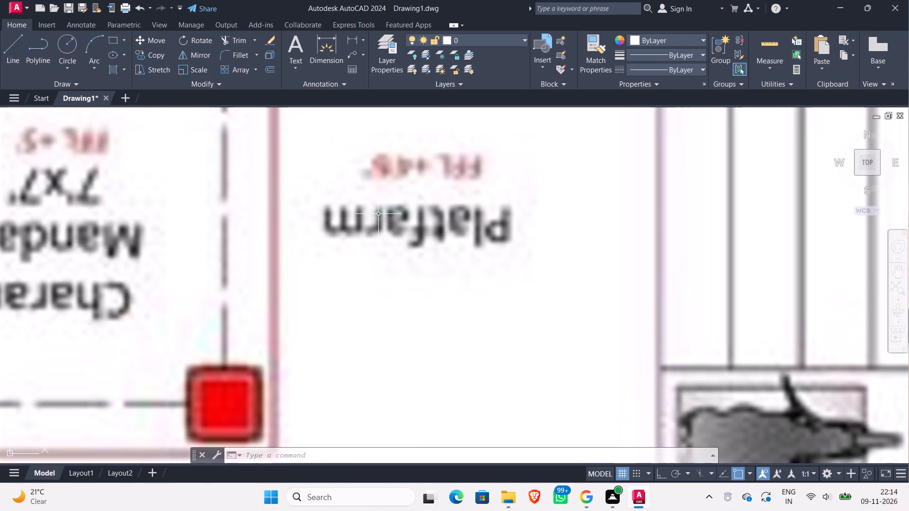
scroll(401, 201, down, 2)
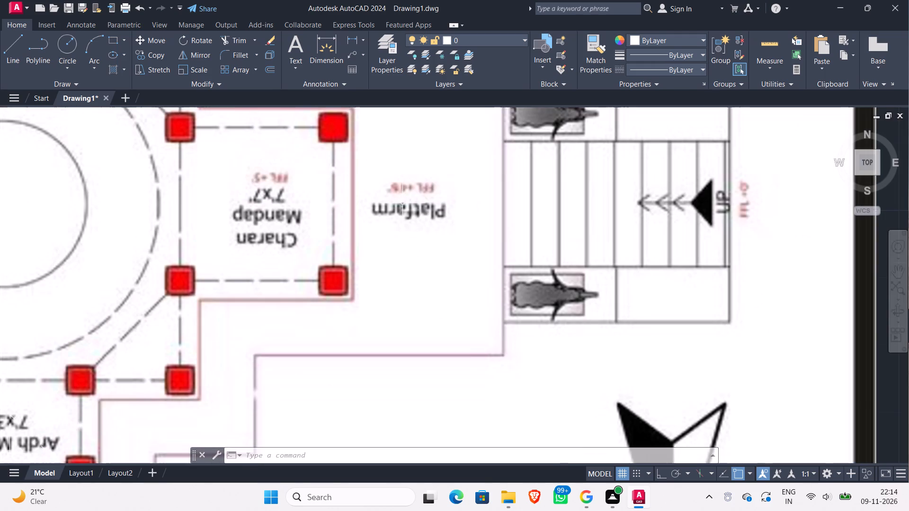
scroll(433, 218, up, 2)
scroll(433, 218, down, 3)
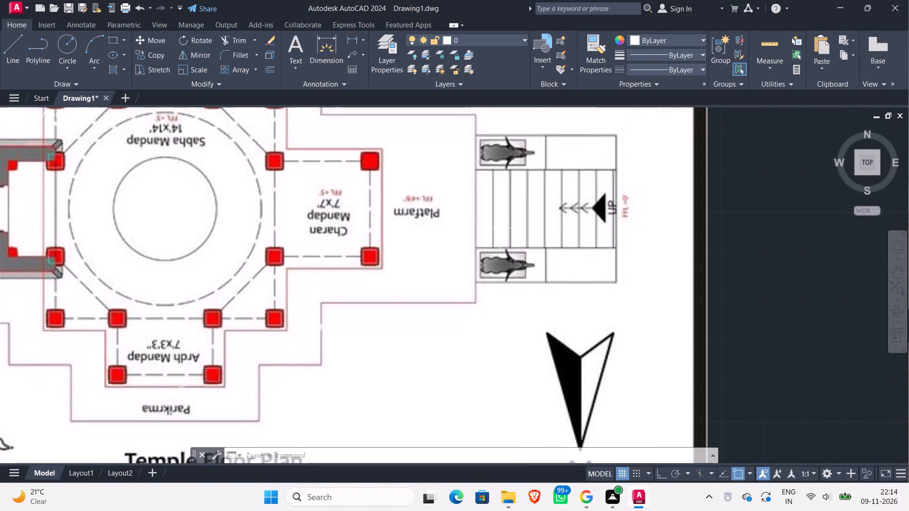
scroll(488, 252, up, 1)
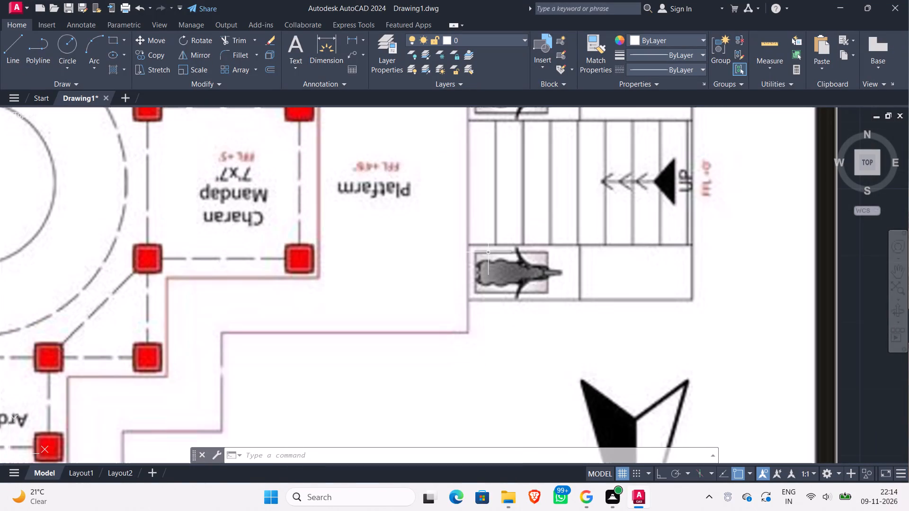
scroll(388, 163, up, 3)
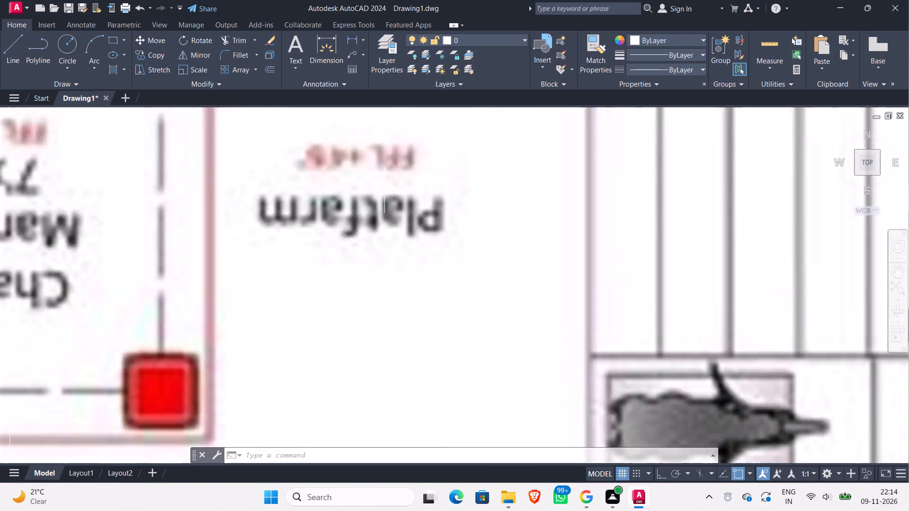
scroll(384, 190, down, 4)
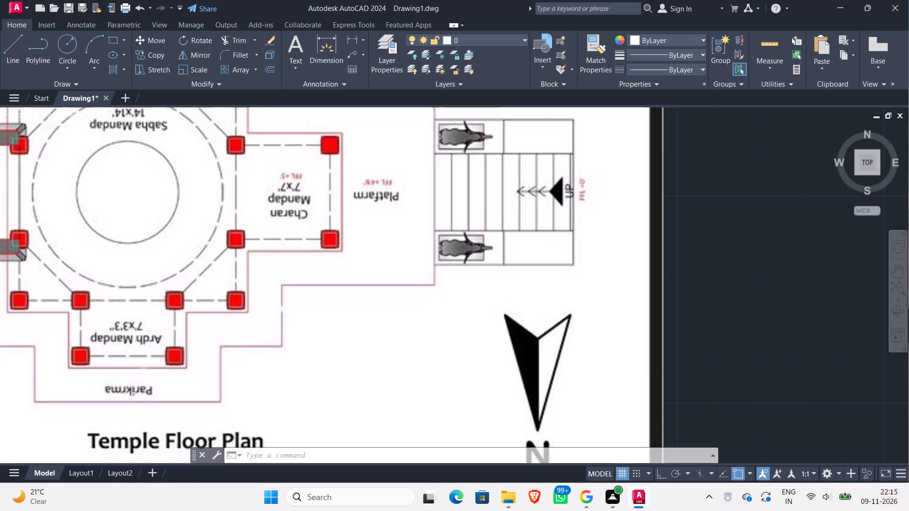
Examine the platform between the Charan Mandap and the entrance stairs in the reference floor plan.
scroll(390, 247, down, 2)
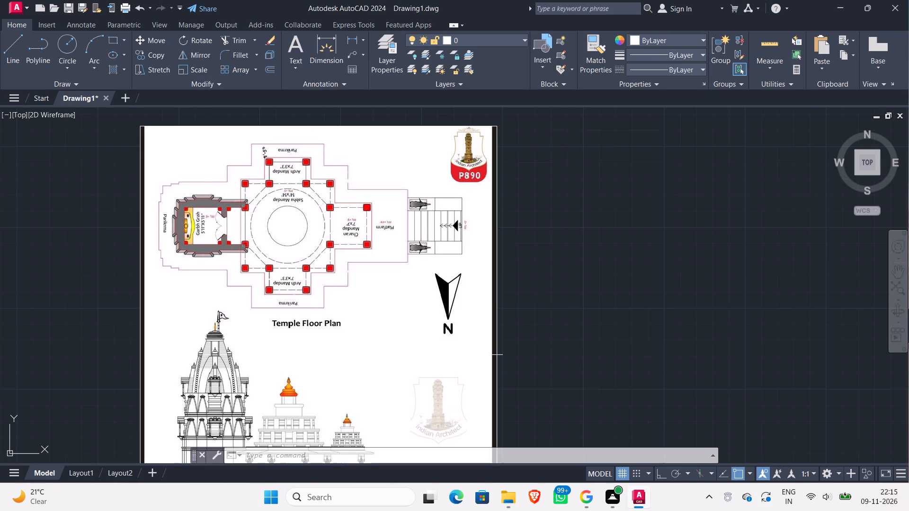
scroll(360, 240, up, 1)
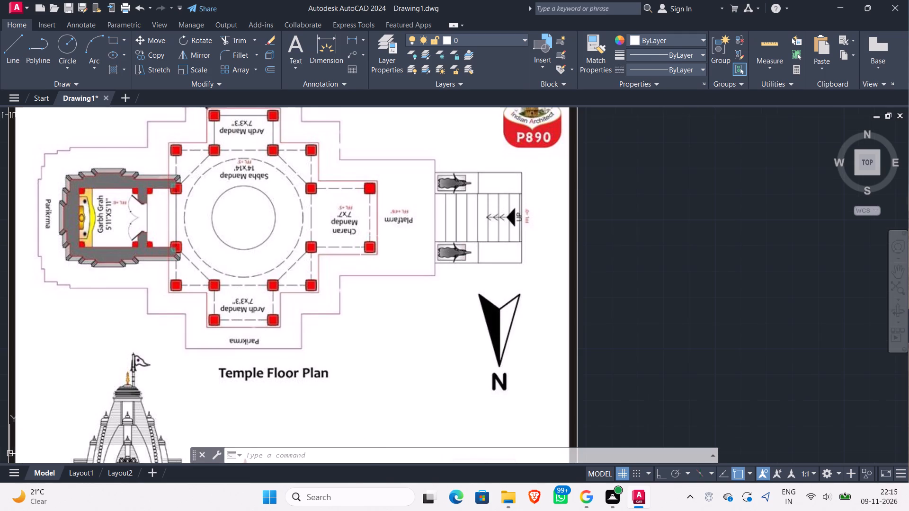
scroll(364, 168, up, 1)
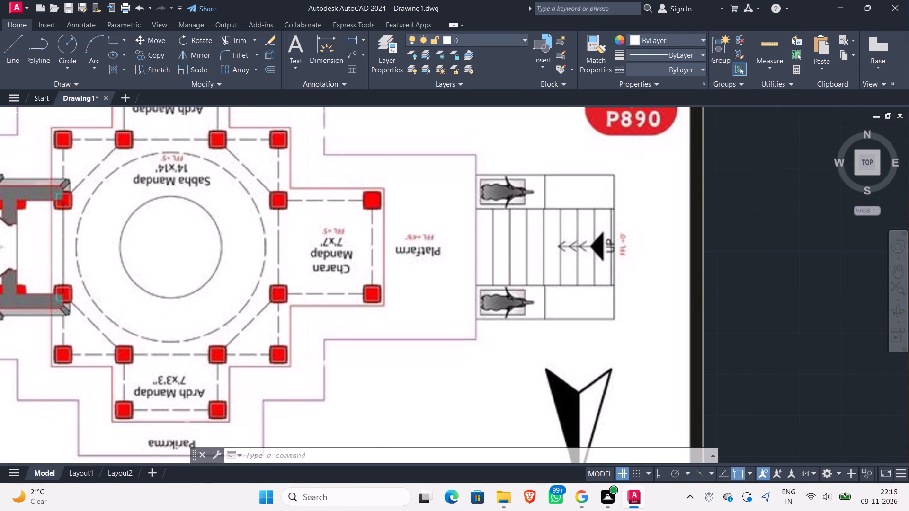
scroll(444, 224, up, 2)
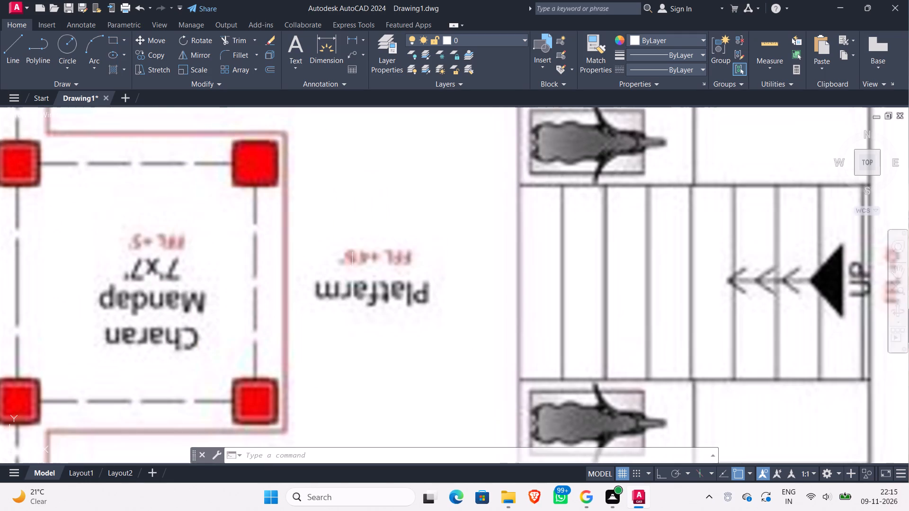
scroll(356, 266, up, 1)
scroll(357, 261, down, 3)
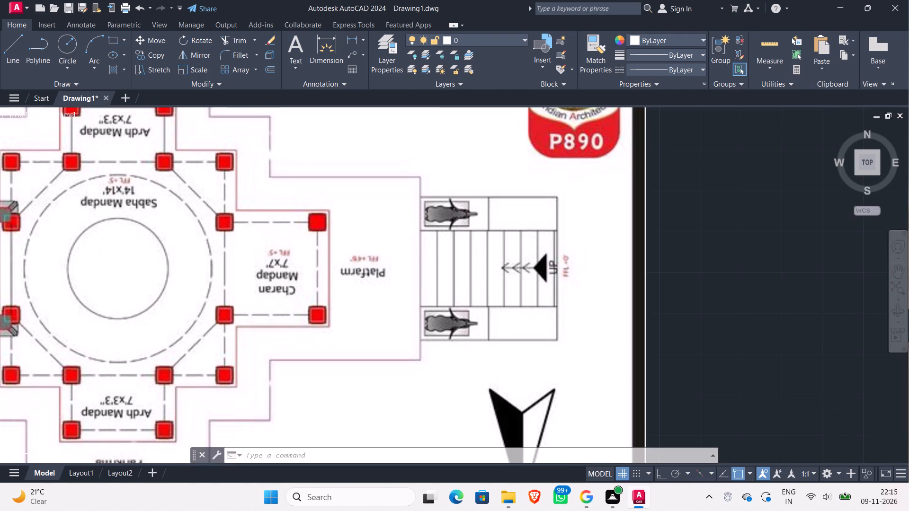
scroll(378, 290, down, 1)
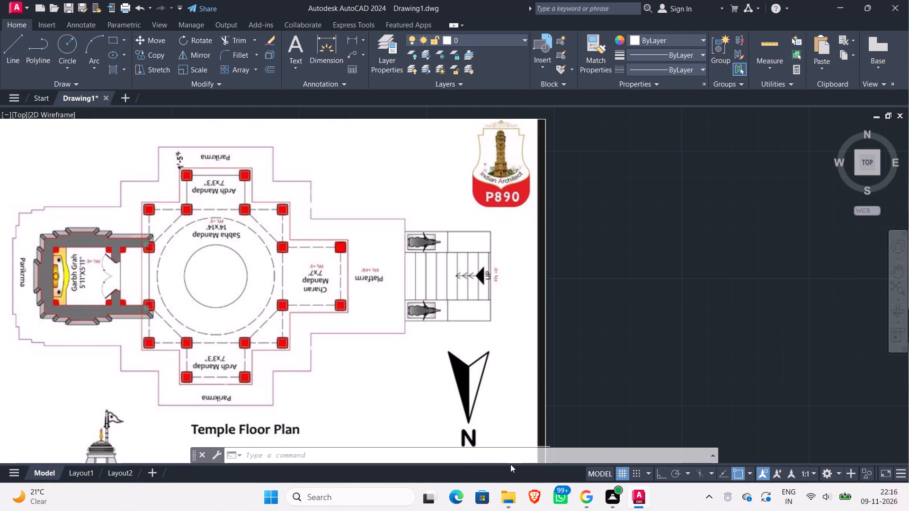
scroll(264, 432, up, 2)
scroll(304, 361, down, 1)
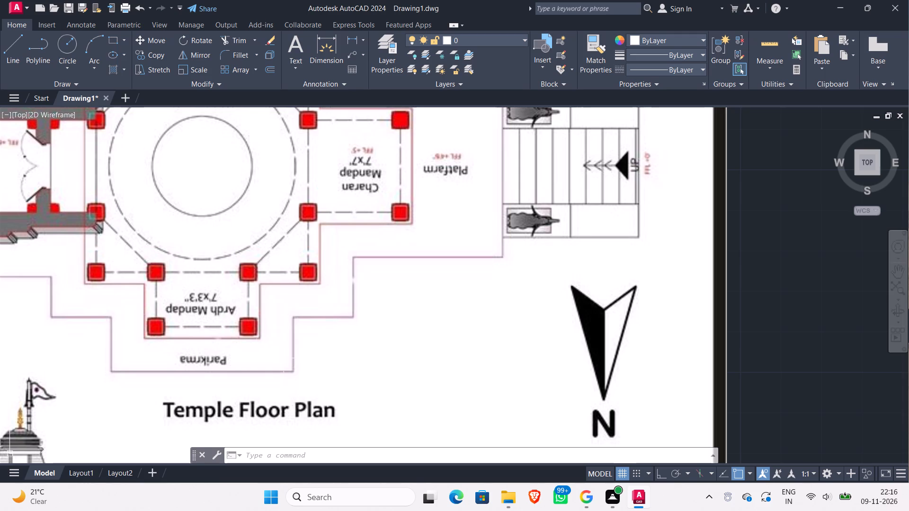
Examine the entrance stairs' treads and up arrow, and the adjoining platform's level label, in the reference floor plan.
scroll(414, 321, up, 3)
scroll(410, 308, down, 4)
scroll(392, 332, up, 1)
middle_drag(392, 332, 407, 394)
scroll(634, 224, up, 4)
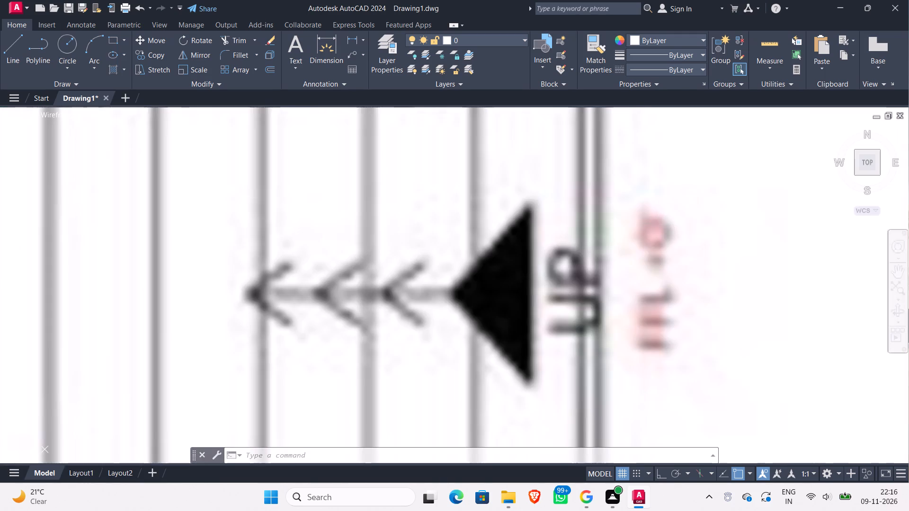
scroll(705, 261, up, 2)
scroll(567, 299, down, 4)
scroll(607, 303, down, 2)
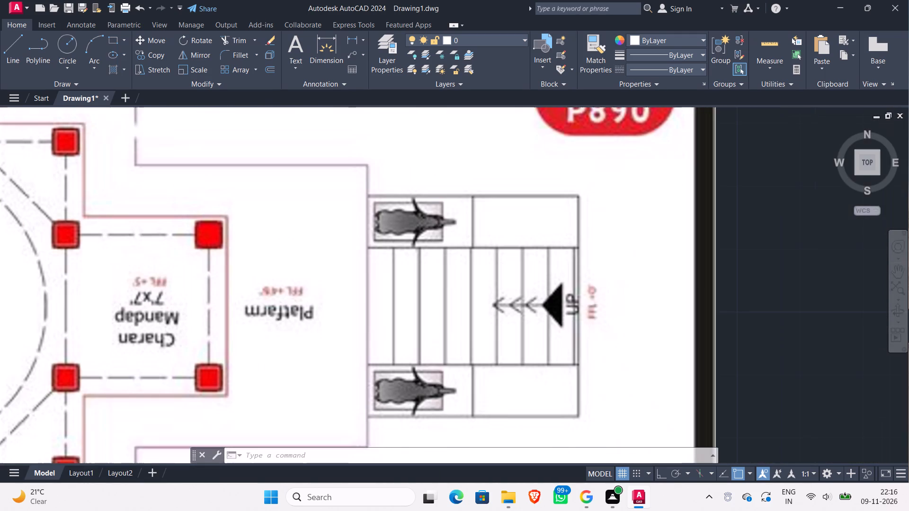
scroll(607, 305, up, 1)
scroll(607, 305, down, 1)
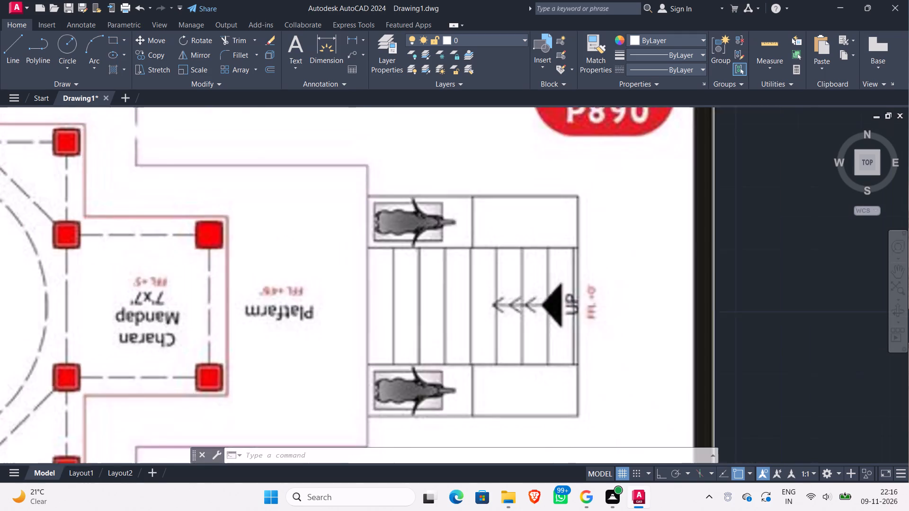
scroll(607, 305, down, 1)
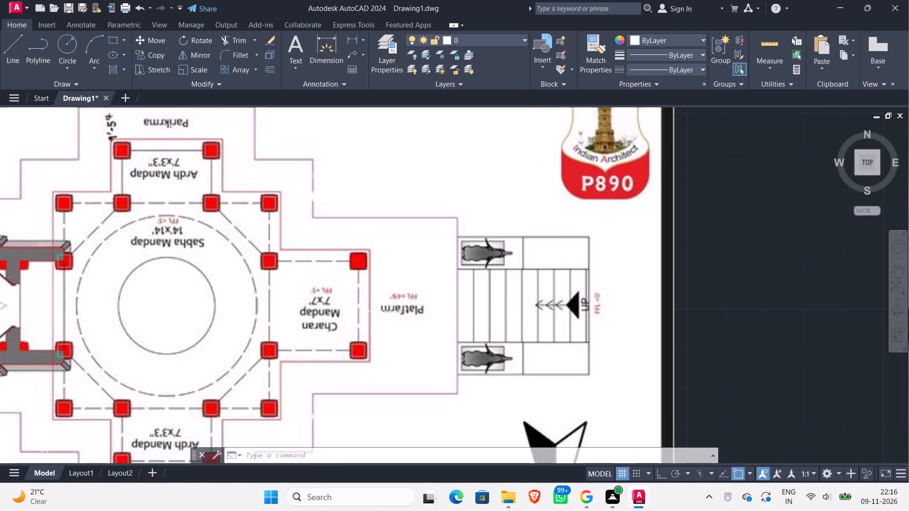
scroll(398, 302, up, 4)
scroll(405, 294, down, 2)
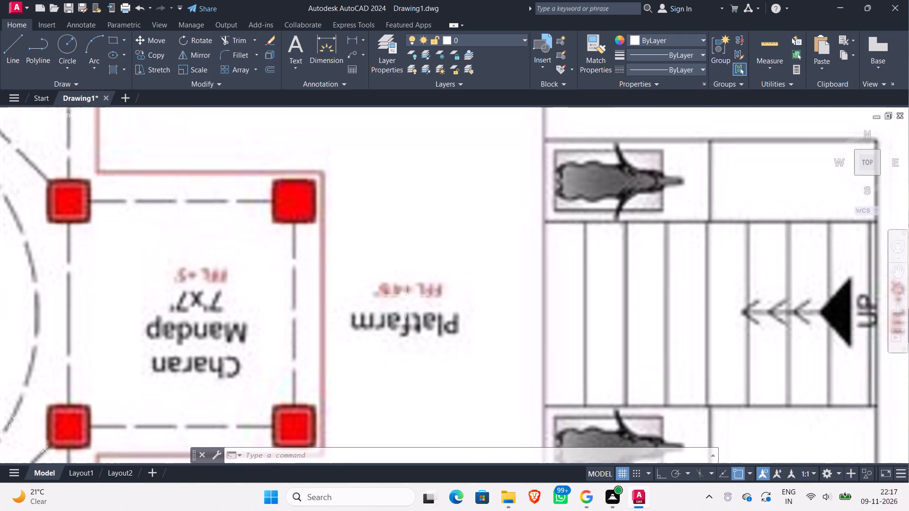
scroll(408, 301, down, 2)
scroll(408, 301, up, 3)
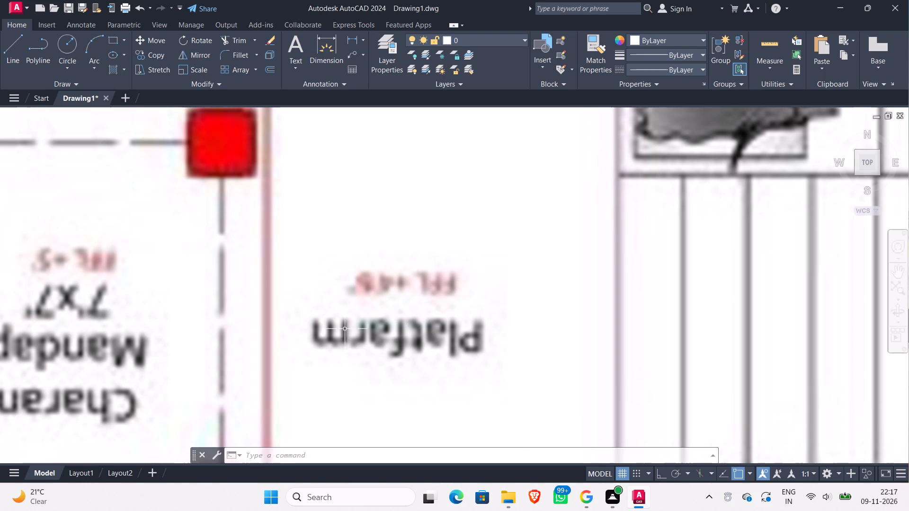
Examine the Garbh Grah, the surrounding Parikrma outline and the platform's corner beside the stairs in the reference floor plan.
scroll(393, 328, down, 4)
middle_drag(260, 326, 466, 332)
scroll(279, 321, up, 5)
scroll(294, 315, down, 2)
scroll(435, 321, up, 2)
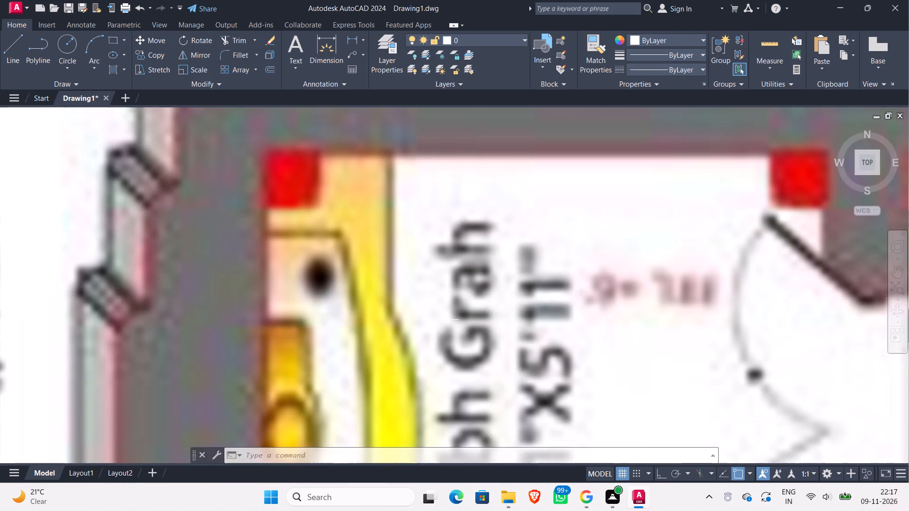
scroll(536, 310, down, 1)
scroll(639, 314, up, 2)
scroll(638, 312, down, 4)
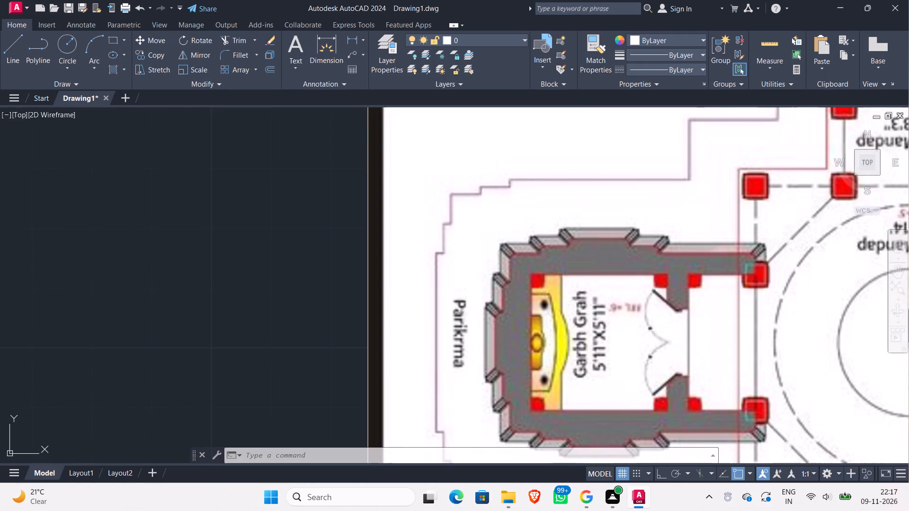
middle_drag(635, 332, 433, 325)
scroll(775, 343, down, 1)
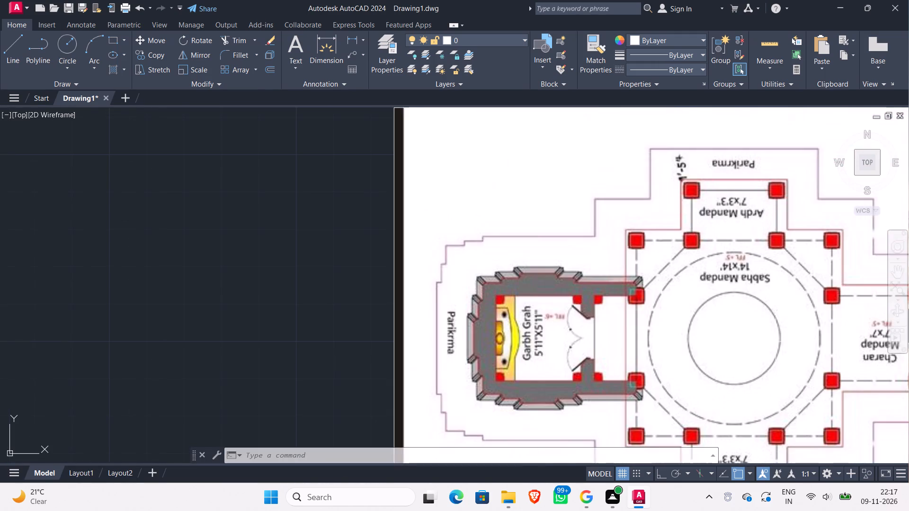
middle_drag(775, 341, 503, 355)
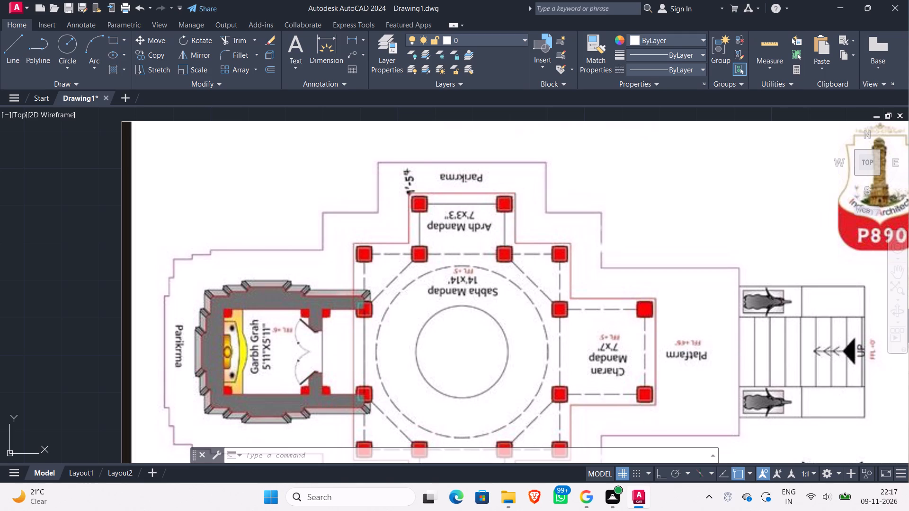
scroll(722, 319, up, 1)
scroll(722, 319, down, 1)
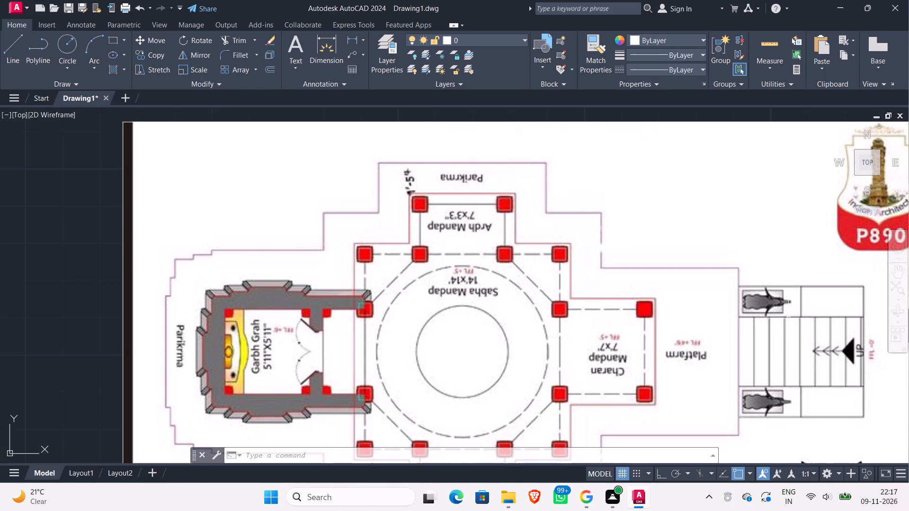
scroll(857, 314, up, 1)
scroll(818, 331, up, 1)
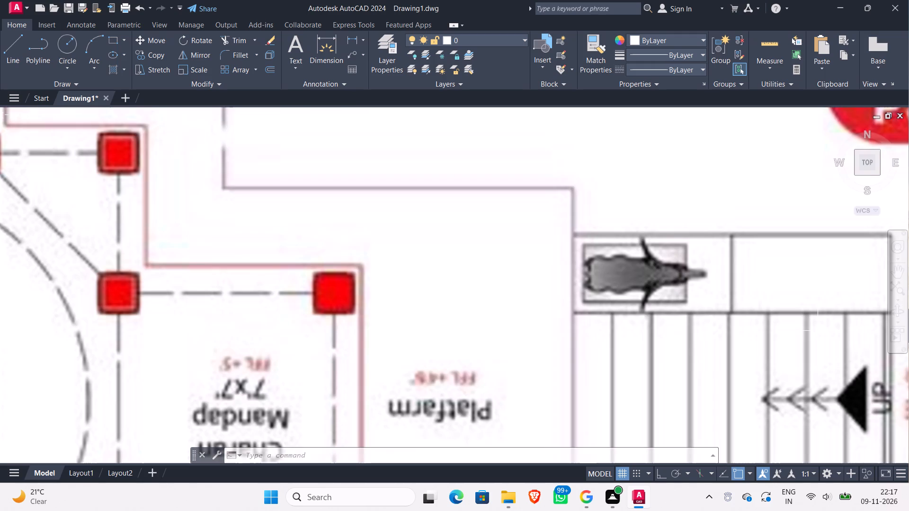
scroll(818, 331, down, 2)
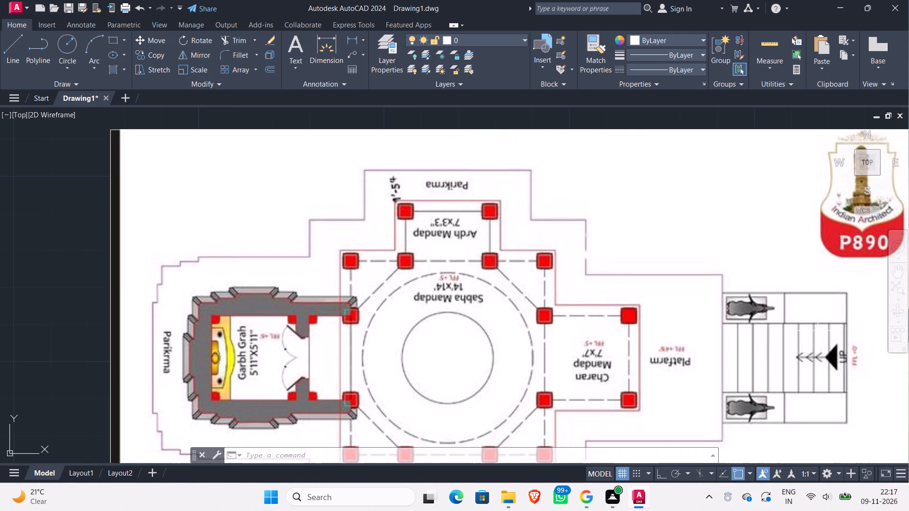
Offset the outermost square outward by 4.5' for the platform, using the Offset command's Through option.
scroll(818, 331, down, 1)
scroll(351, 194, down, 2)
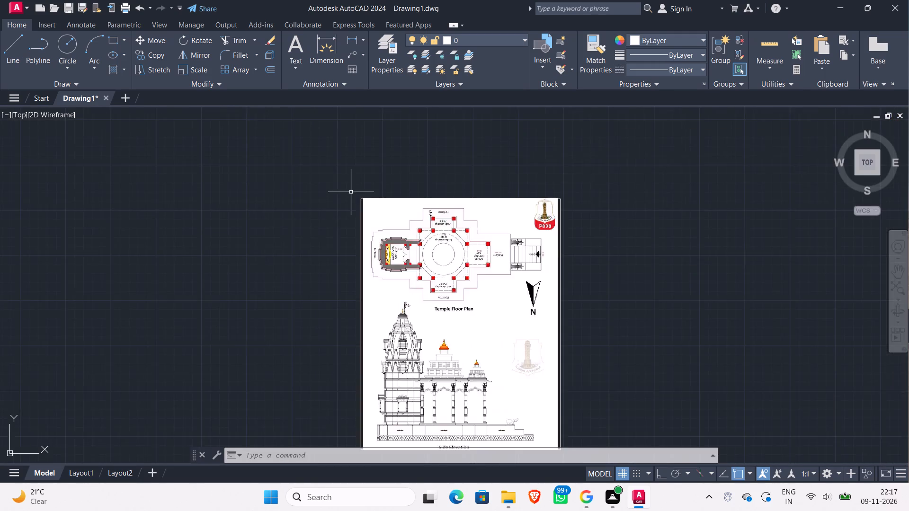
scroll(351, 192, down, 2)
middle_drag(228, 307, 424, 359)
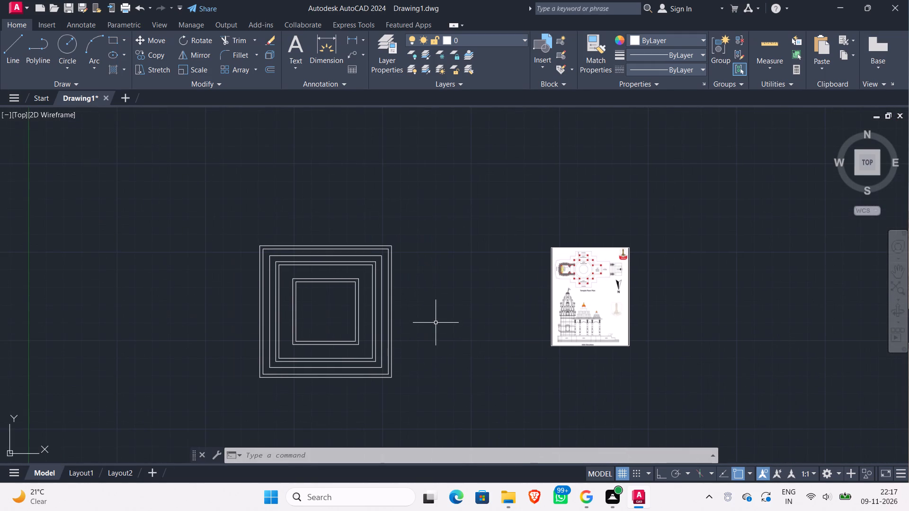
key(o)
key(Return)
key(Return)
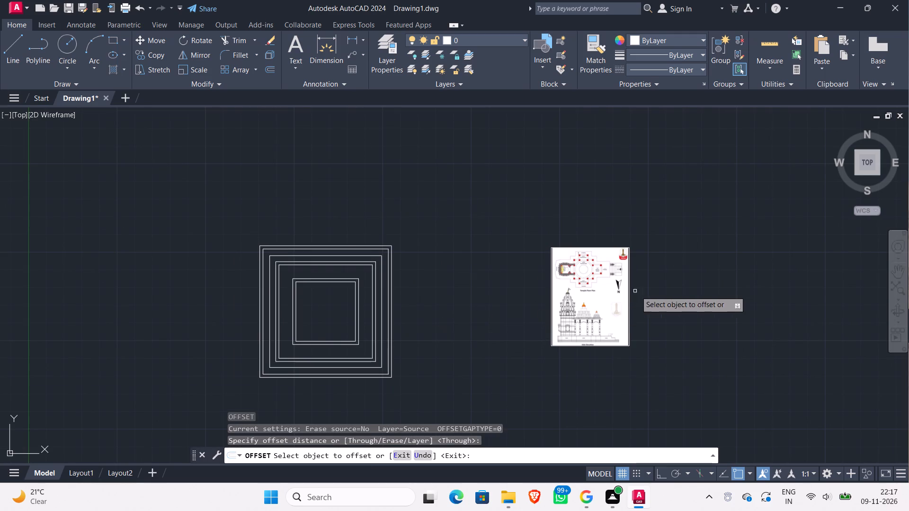
scroll(593, 274, up, 3)
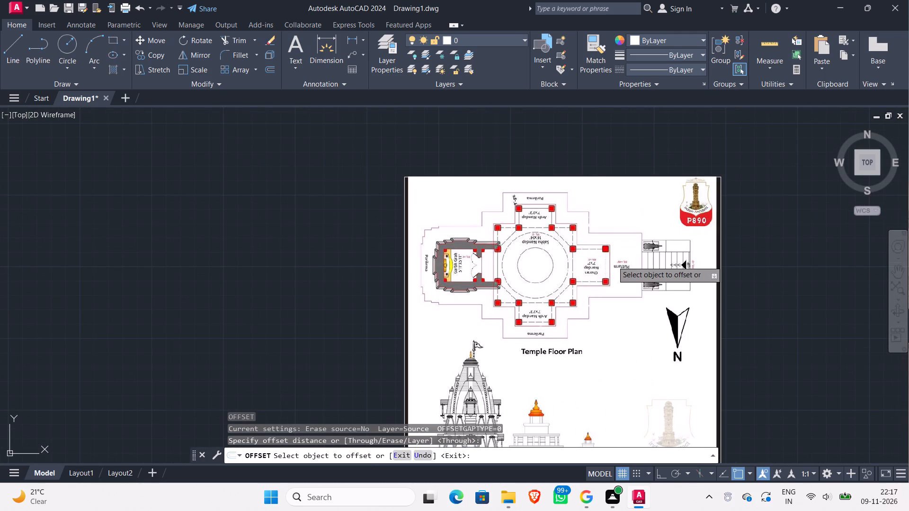
scroll(613, 261, down, 2)
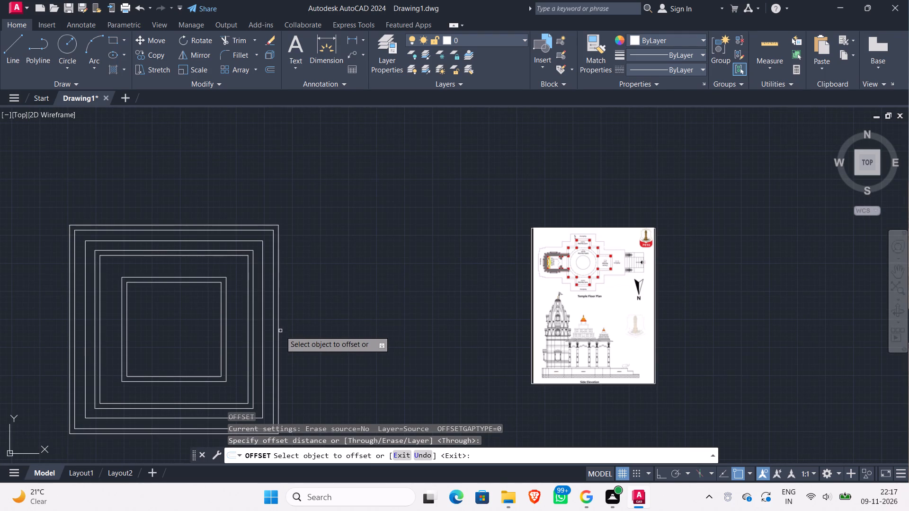
click(278, 331)
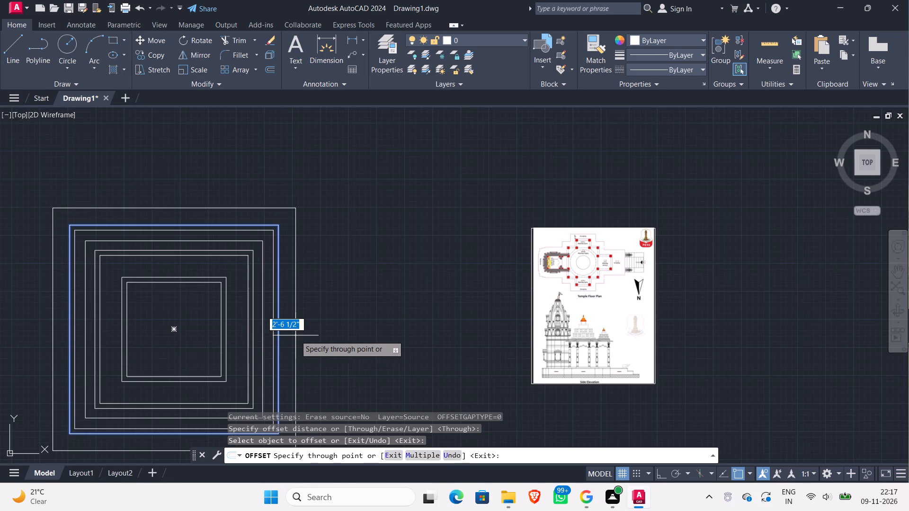
text(4.5')
key(Return)
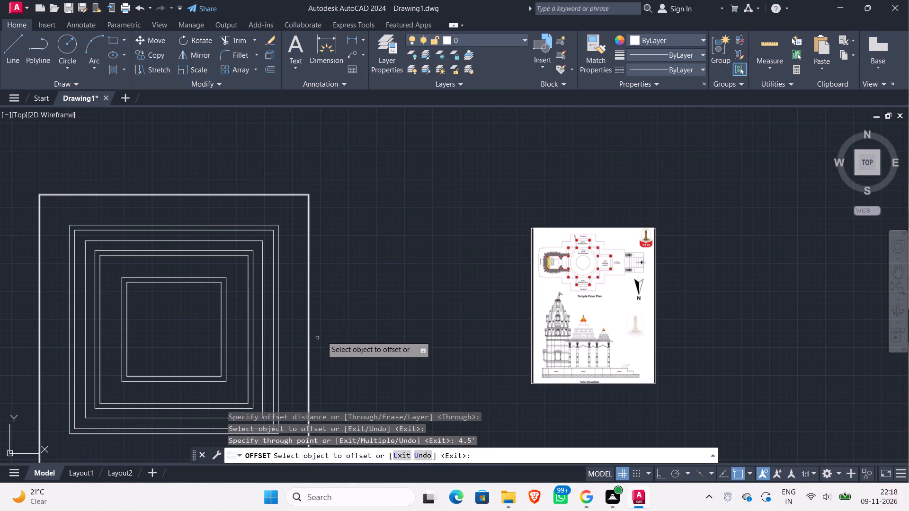
Examine the platform, the Garbh Grah and its Parikrma outline in the reference floor plan.
scroll(631, 268, up, 1)
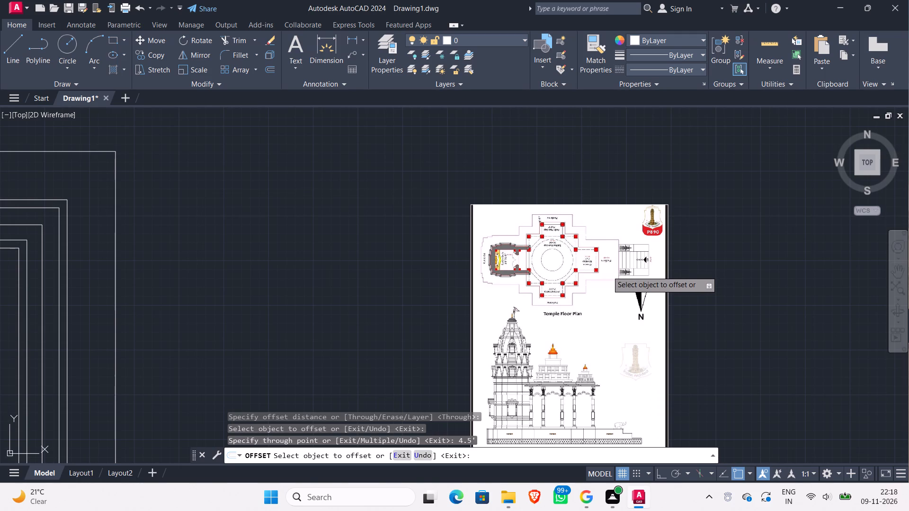
scroll(598, 255, up, 1)
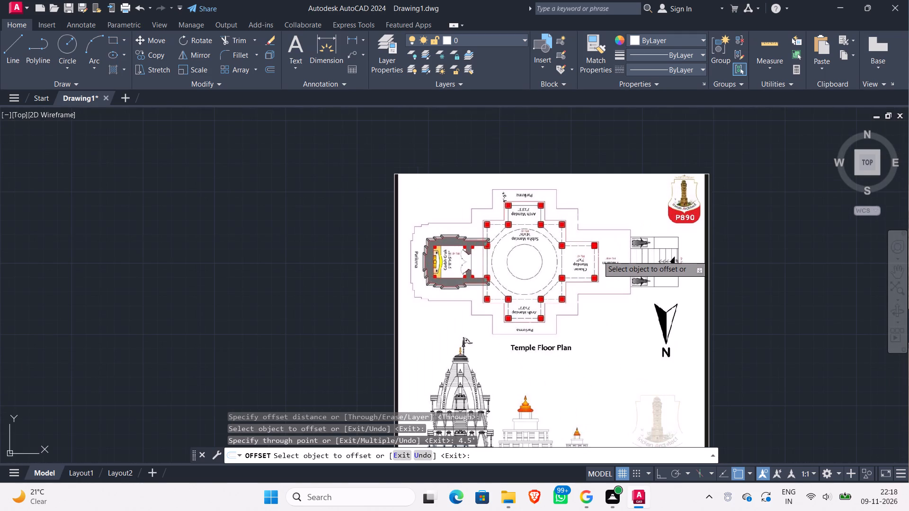
scroll(569, 233, down, 1)
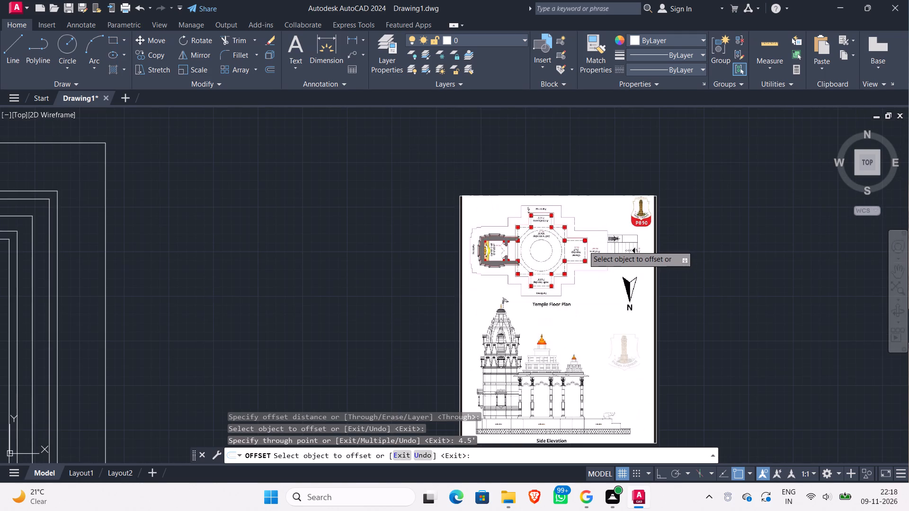
scroll(583, 246, down, 1)
scroll(582, 251, up, 1)
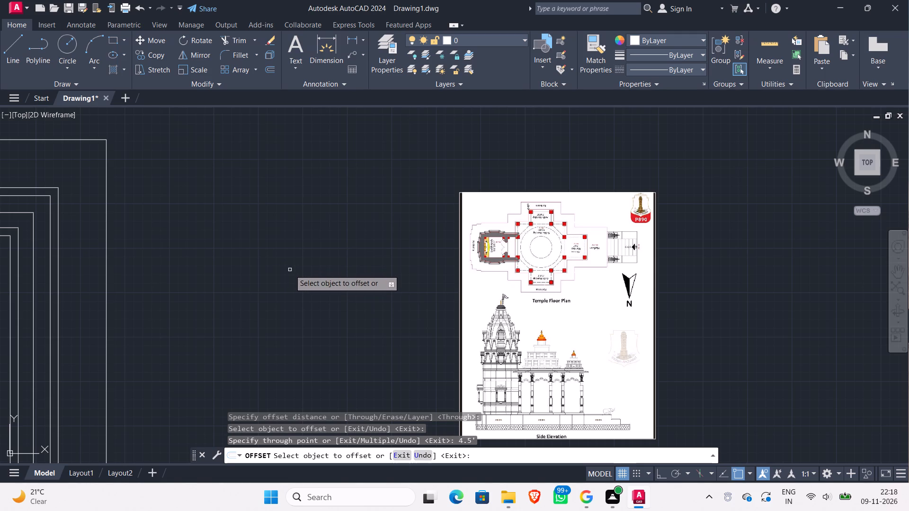
scroll(538, 243, up, 2)
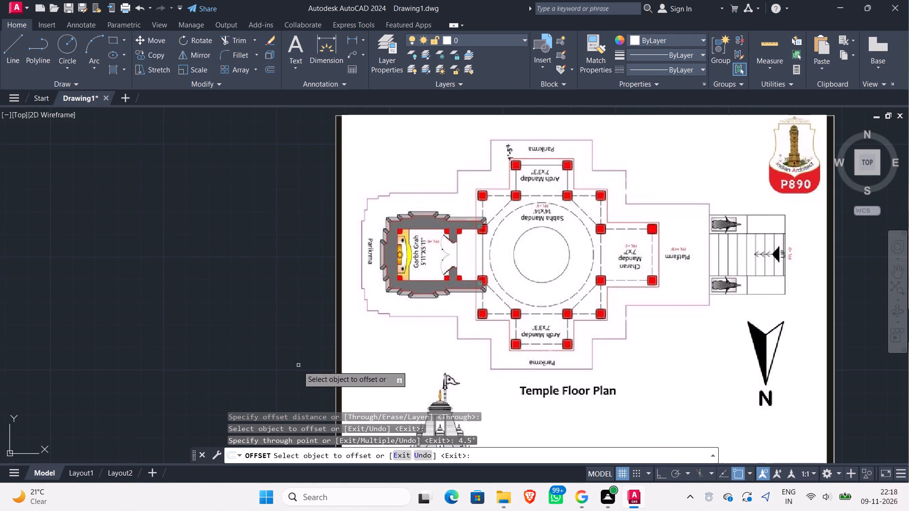
scroll(459, 258, up, 2)
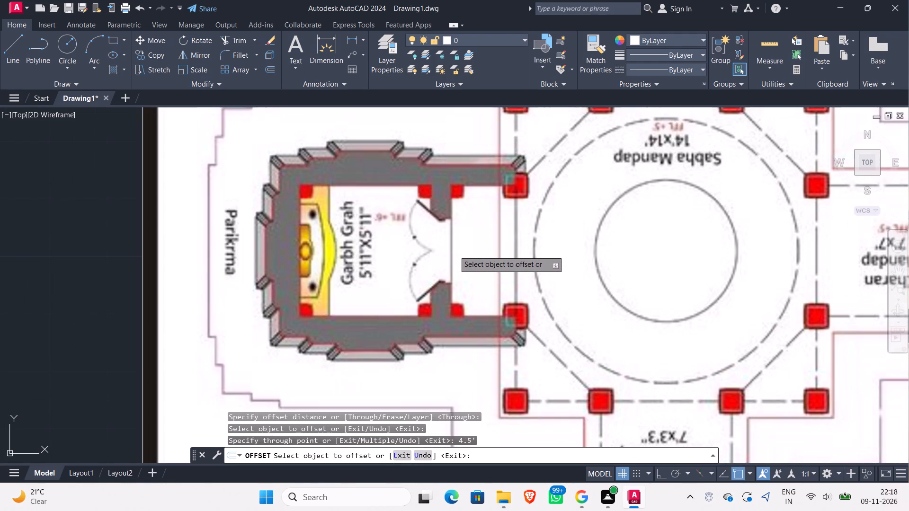
scroll(456, 258, down, 1)
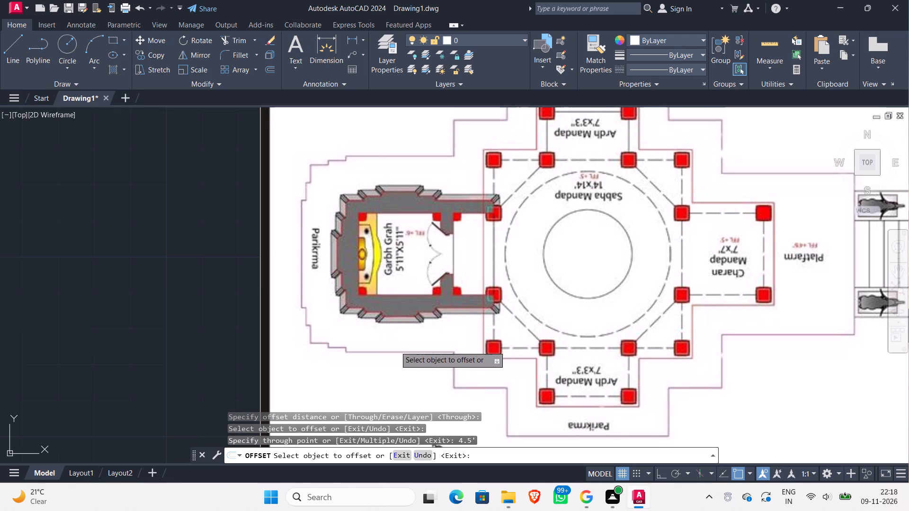
Compare the nested squares with the reference floor plan and end the Offset command.
scroll(343, 352, down, 1)
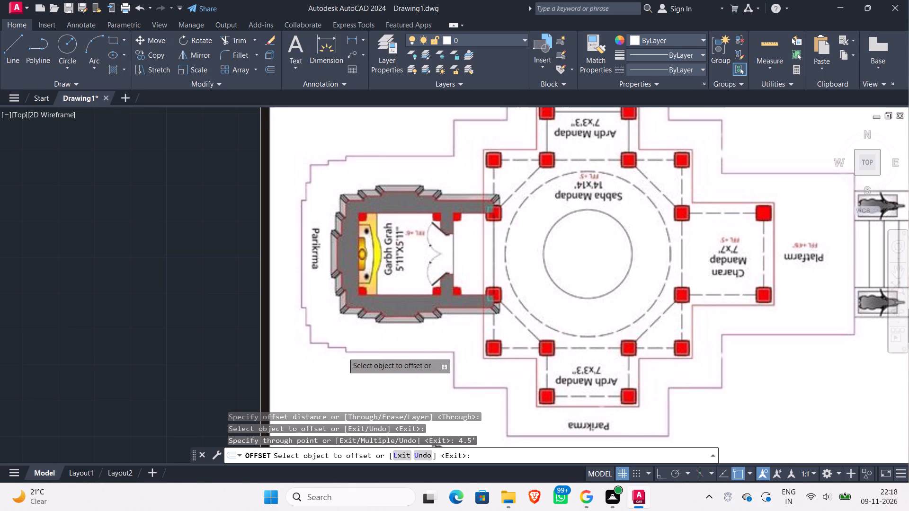
scroll(625, 349, down, 1)
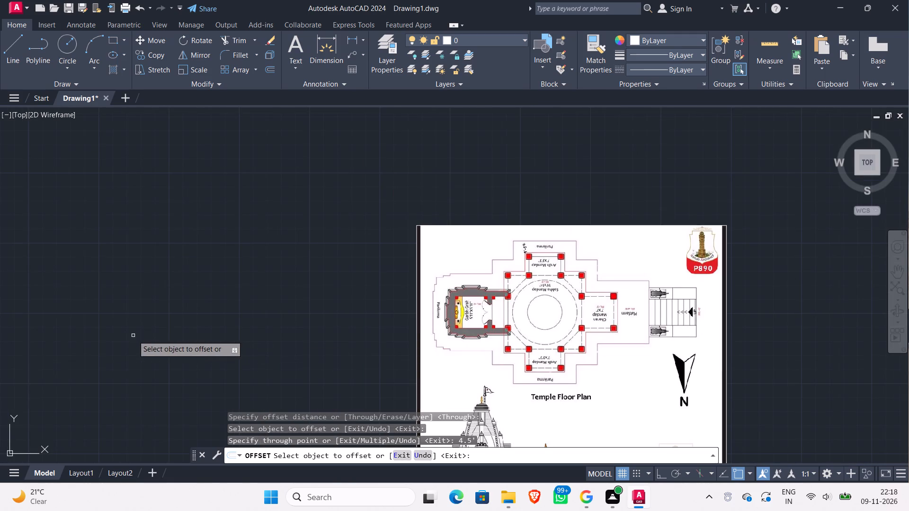
middle_drag(133, 335, 590, 253)
middle_drag(418, 326, 488, 213)
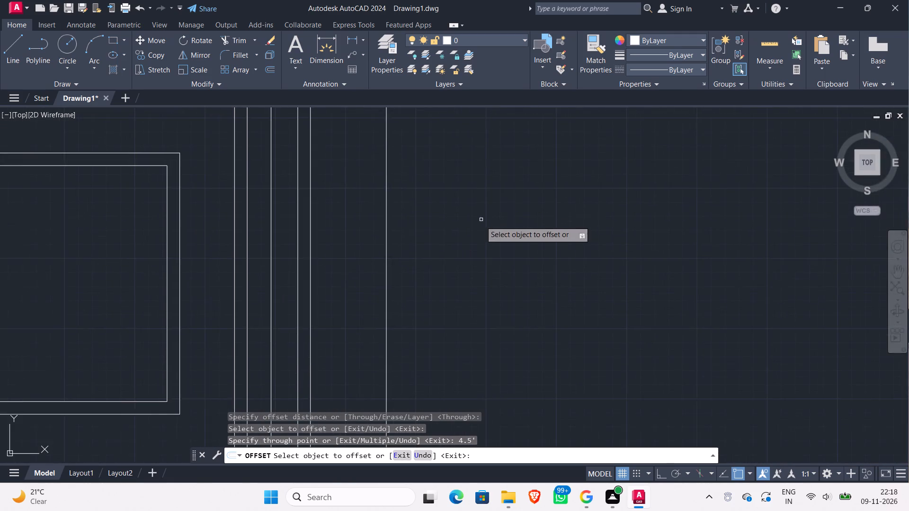
scroll(477, 228, down, 2)
middle_drag(335, 265, 371, 276)
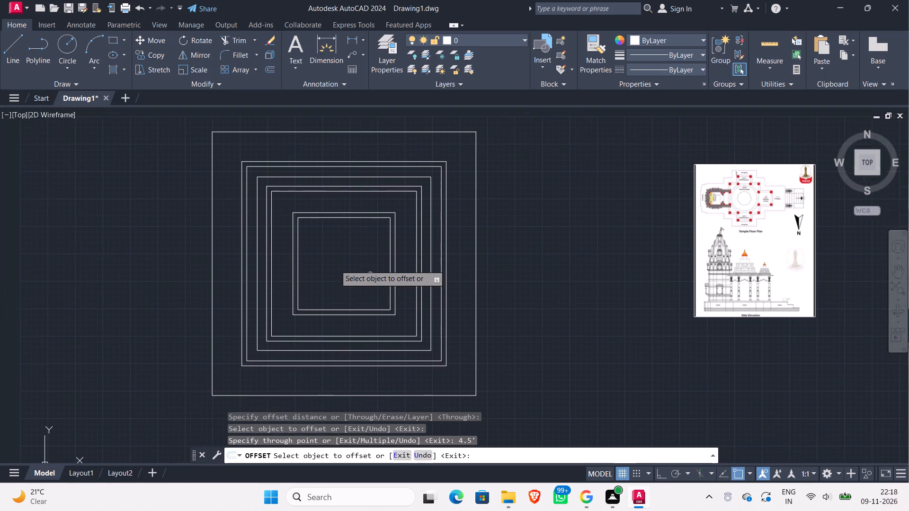
middle_drag(371, 276, 376, 276)
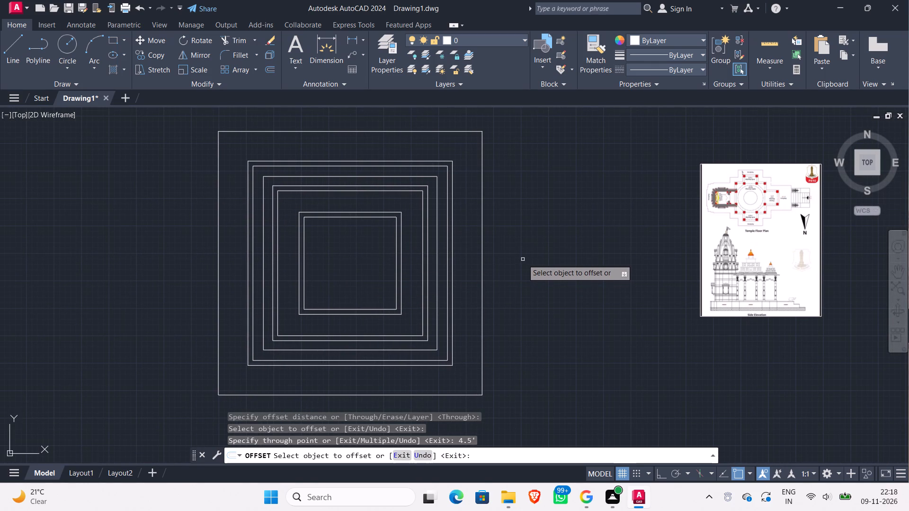
key(Escape)
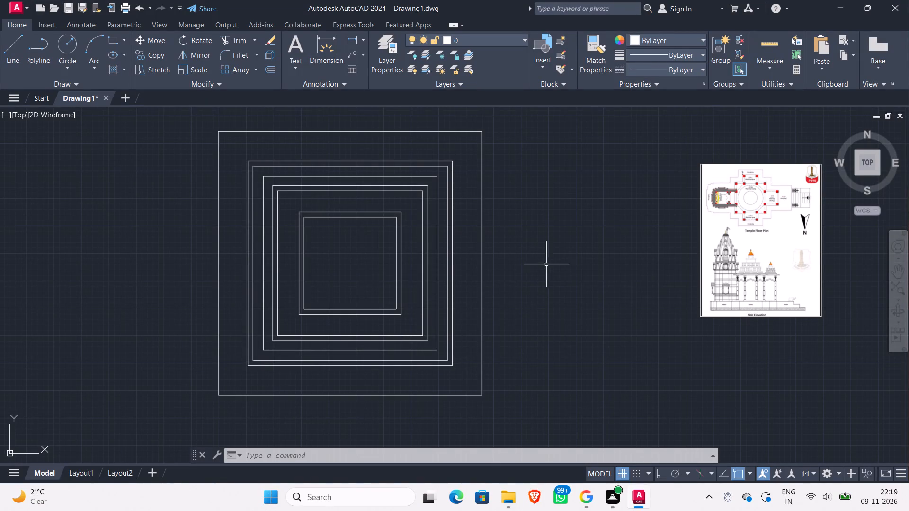
Examine the reference floor plan's mandap columns and the stepped Parikrma outline around them.
scroll(739, 183, up, 2)
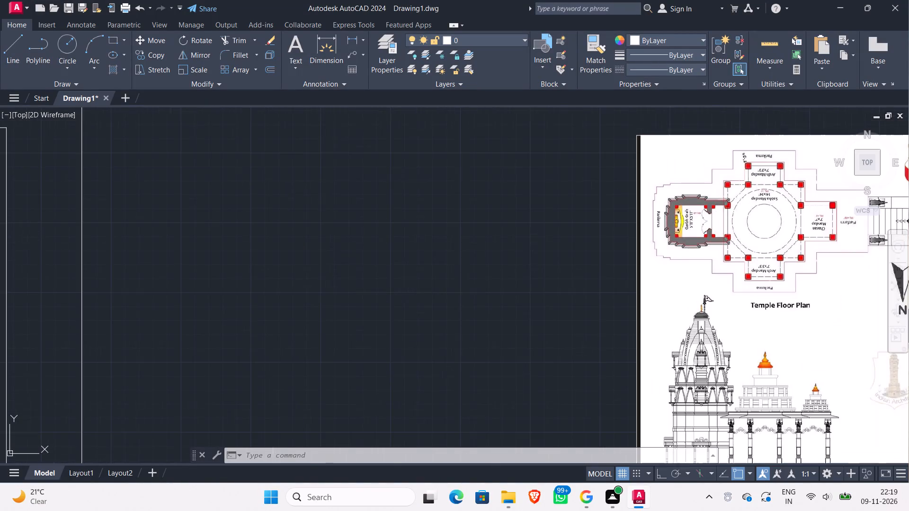
scroll(747, 222, up, 2)
scroll(749, 221, down, 3)
scroll(749, 221, up, 2)
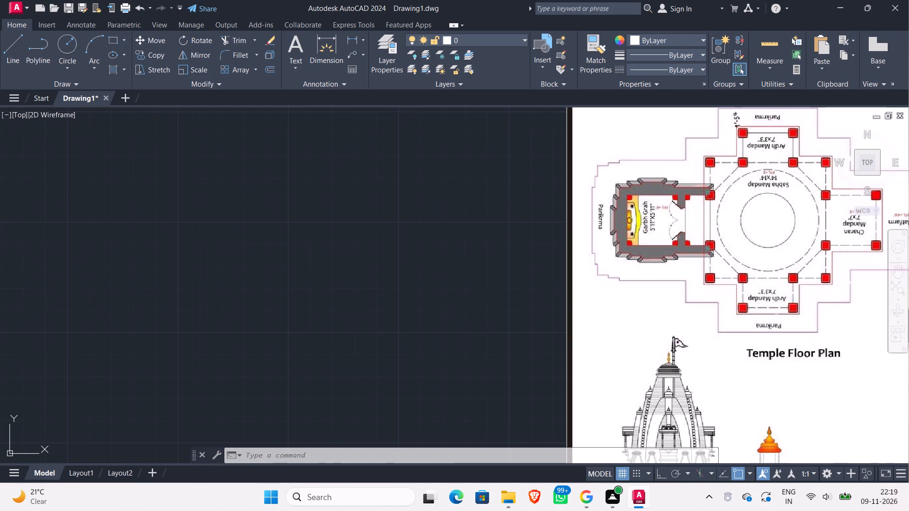
scroll(736, 217, down, 2)
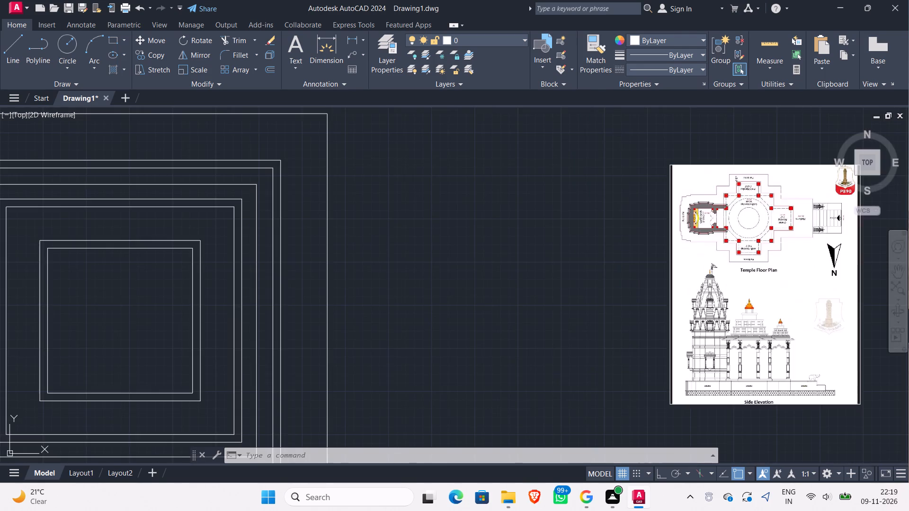
scroll(785, 191, up, 2)
scroll(779, 193, down, 2)
scroll(538, 219, down, 1)
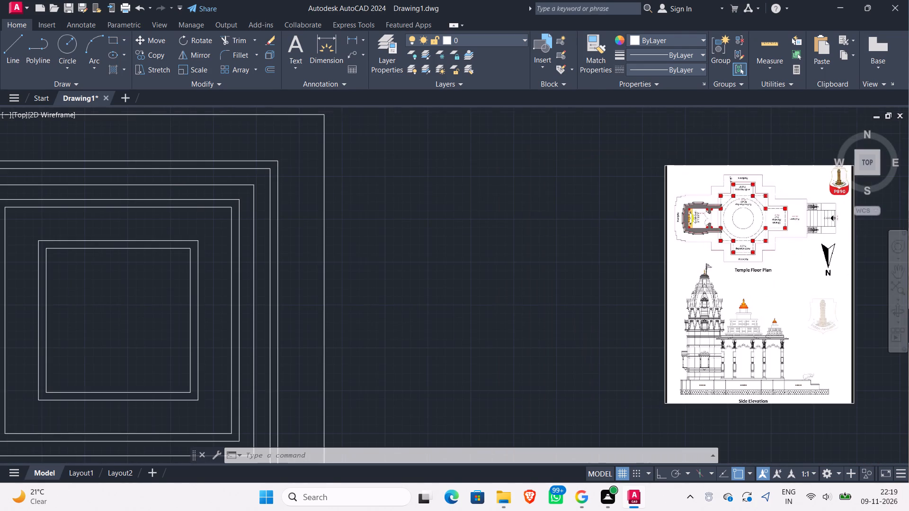
scroll(674, 220, up, 4)
scroll(673, 196, down, 2)
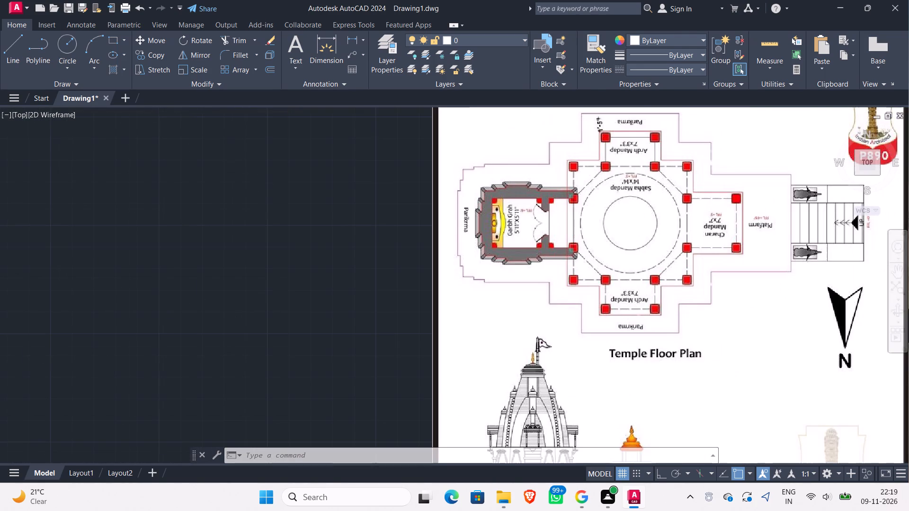
scroll(673, 171, up, 2)
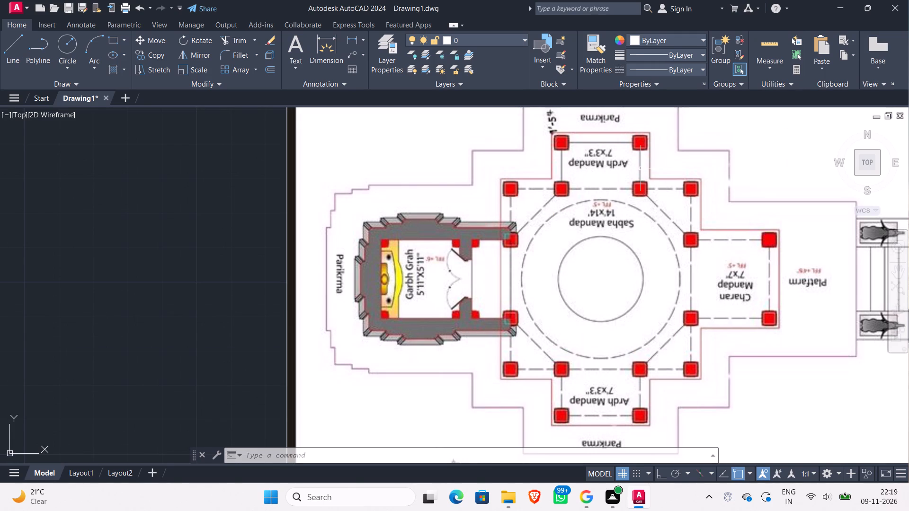
scroll(606, 159, down, 2)
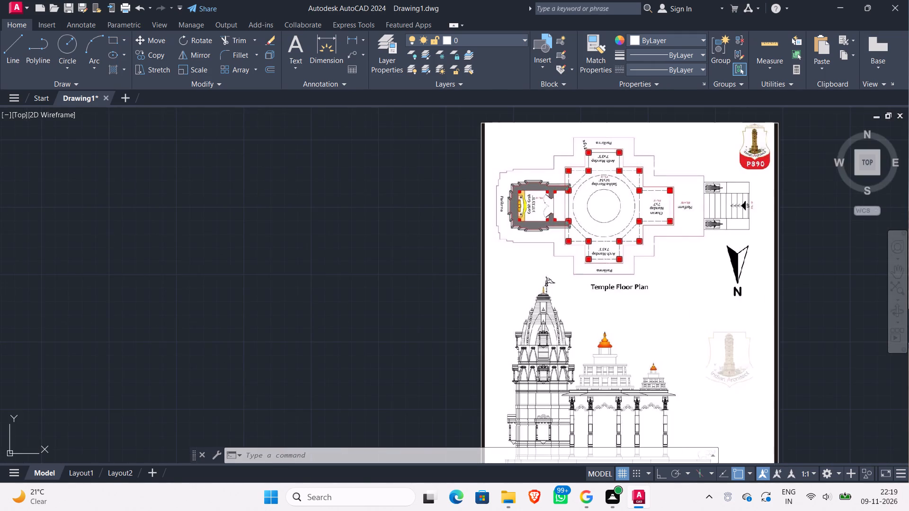
Examine the Ardh Mandap's columns, size label and surrounding Parikrma outline in the reference floor plan.
scroll(604, 252, up, 5)
scroll(604, 250, down, 1)
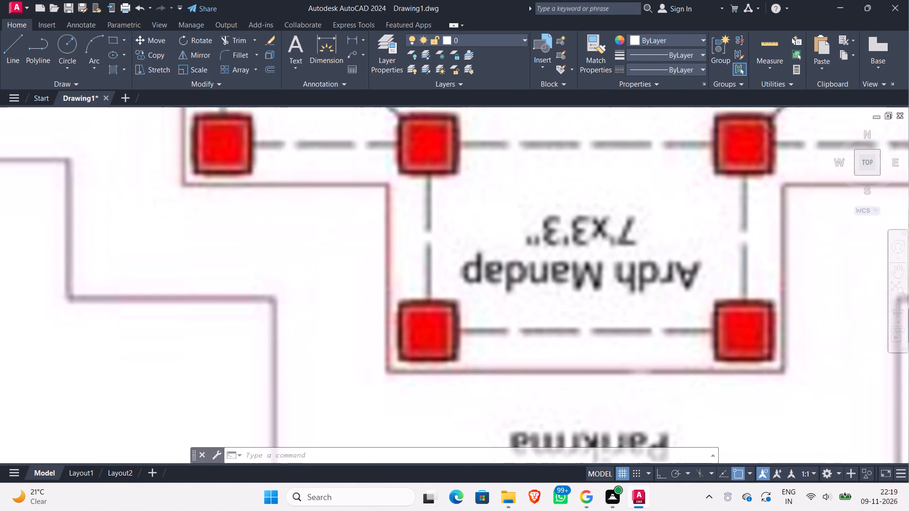
scroll(604, 250, down, 5)
scroll(611, 203, up, 3)
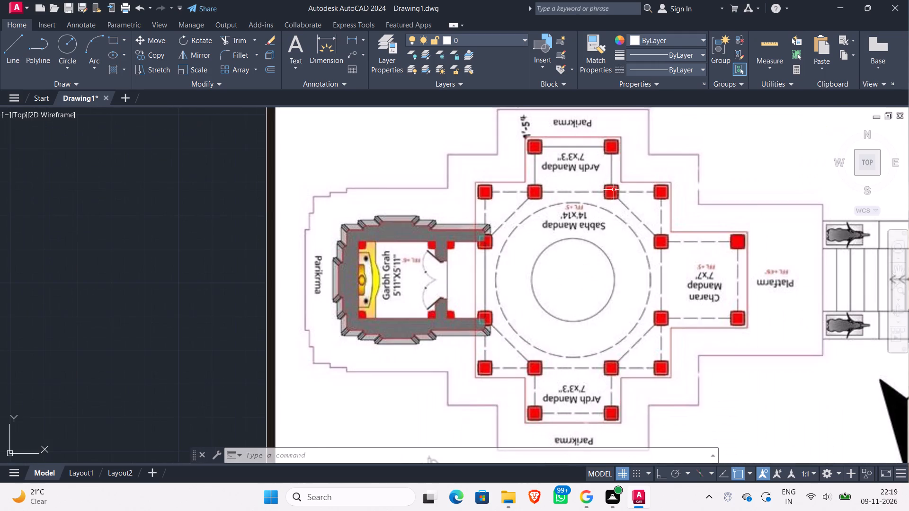
scroll(609, 171, up, 2)
scroll(609, 171, down, 6)
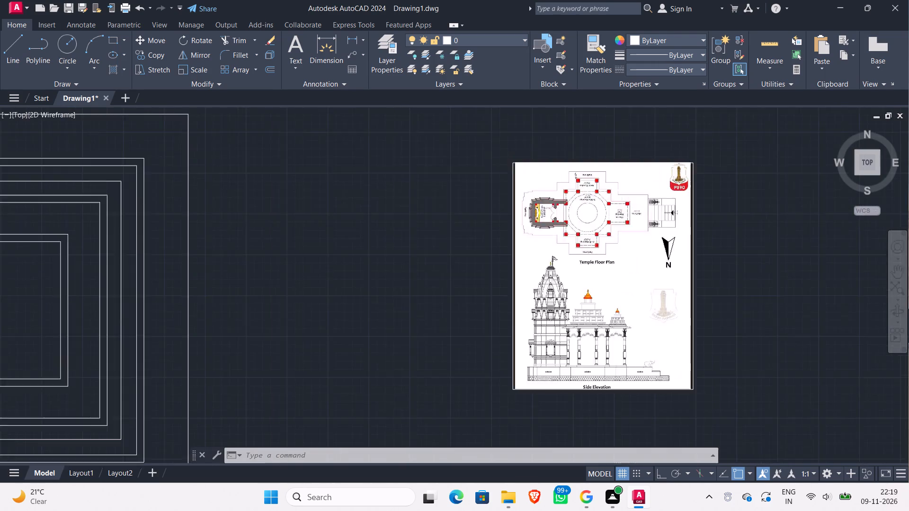
Examine the Sabha Mandap's columns and their alignment with the Ardh Mandap and Charan Mandap in the reference floor plan.
scroll(593, 200, up, 2)
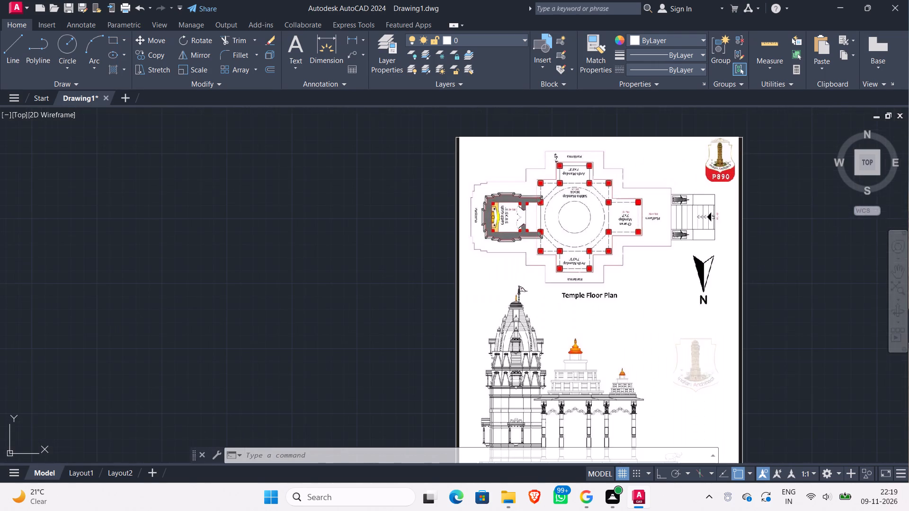
scroll(591, 188, up, 3)
scroll(591, 187, down, 2)
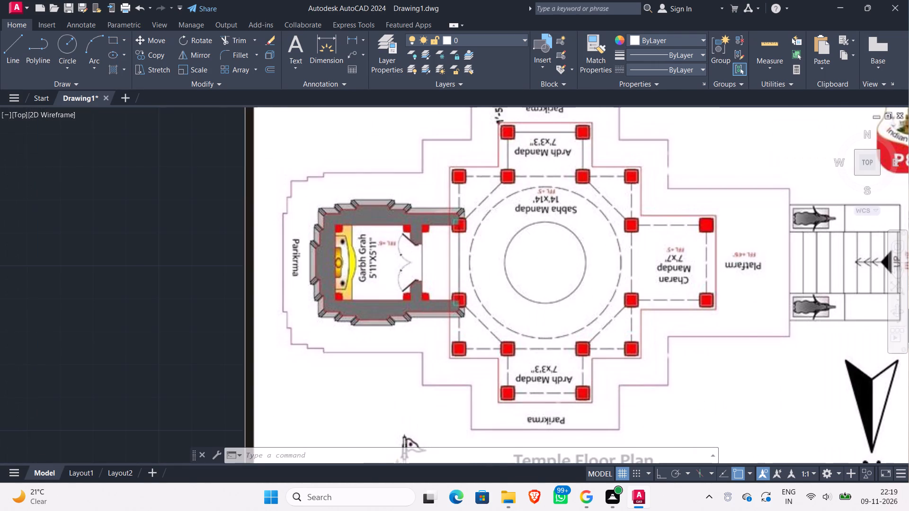
scroll(586, 185, up, 2)
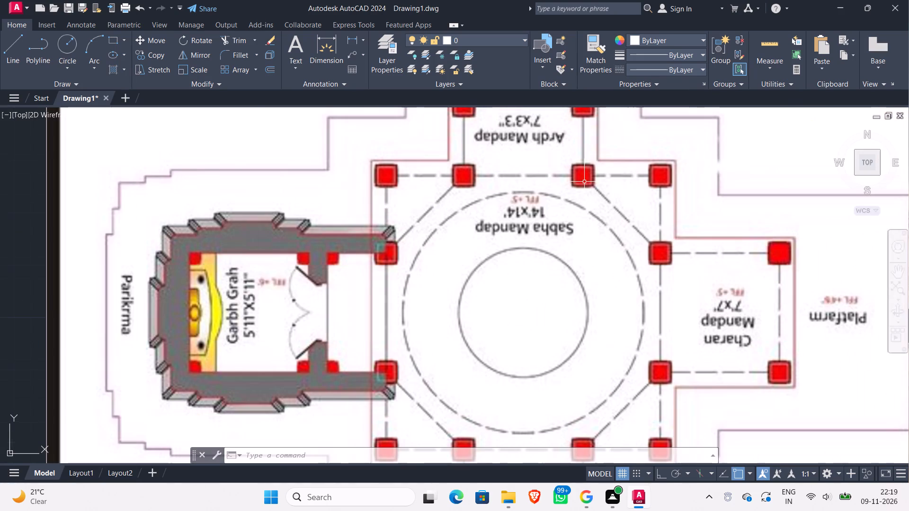
scroll(584, 182, down, 4)
scroll(443, 250, down, 1)
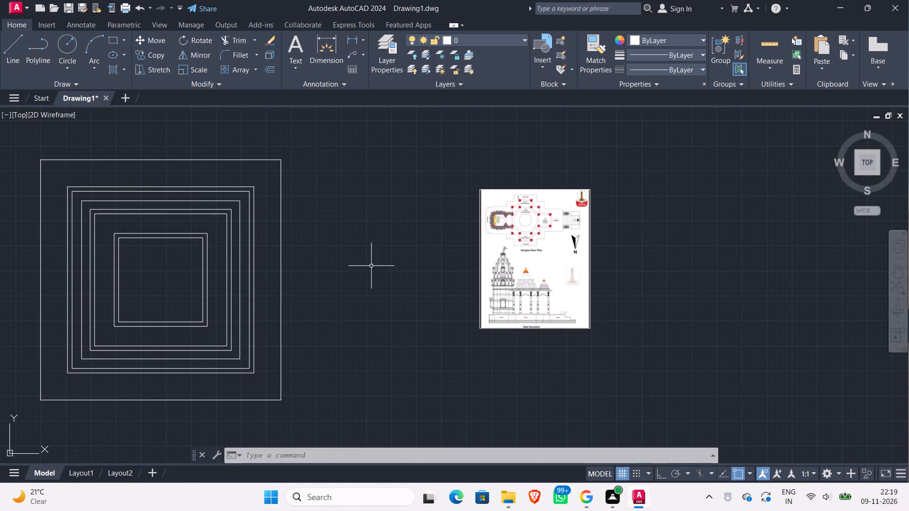
scroll(526, 223, up, 4)
scroll(526, 214, down, 1)
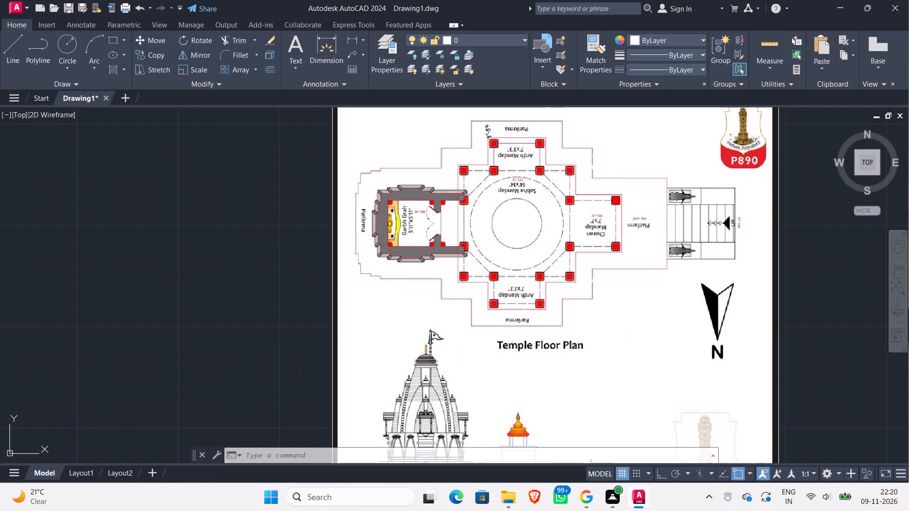
scroll(527, 214, down, 4)
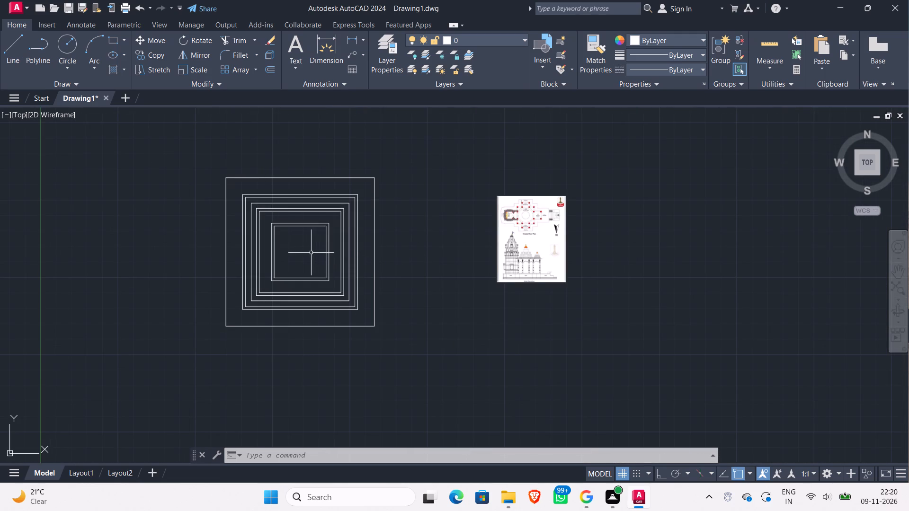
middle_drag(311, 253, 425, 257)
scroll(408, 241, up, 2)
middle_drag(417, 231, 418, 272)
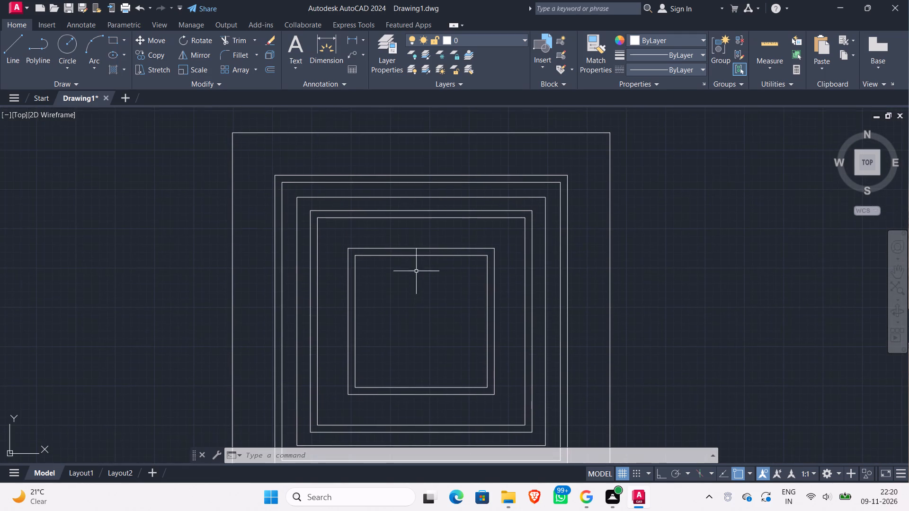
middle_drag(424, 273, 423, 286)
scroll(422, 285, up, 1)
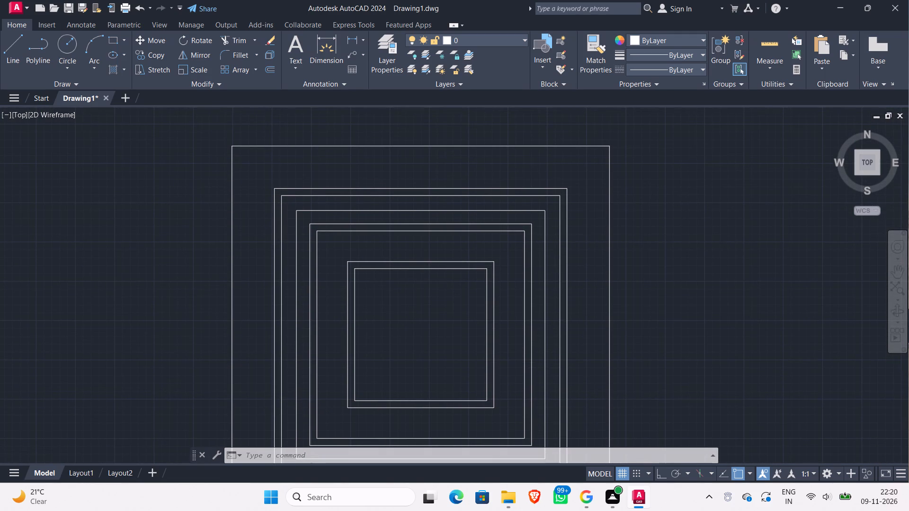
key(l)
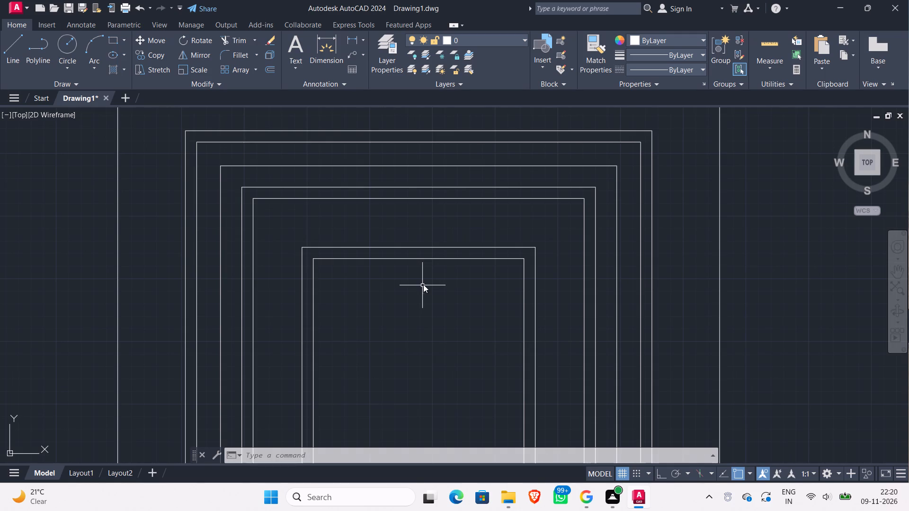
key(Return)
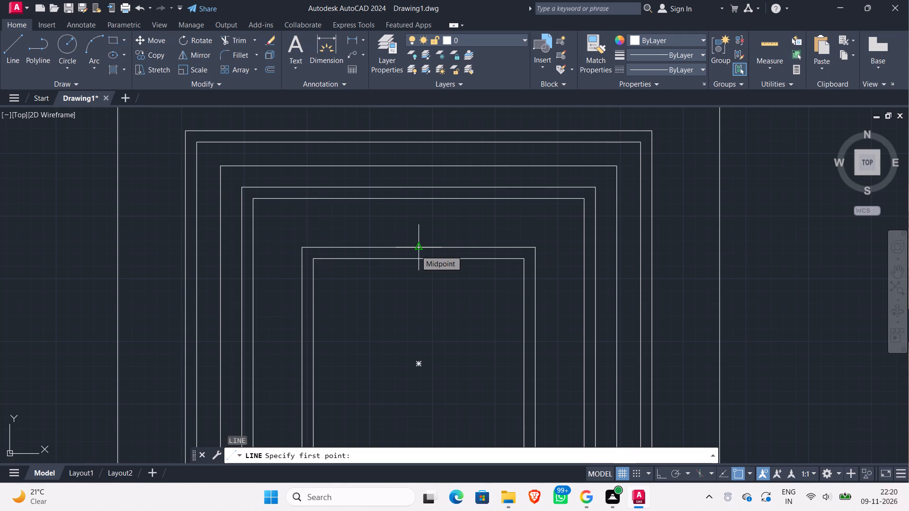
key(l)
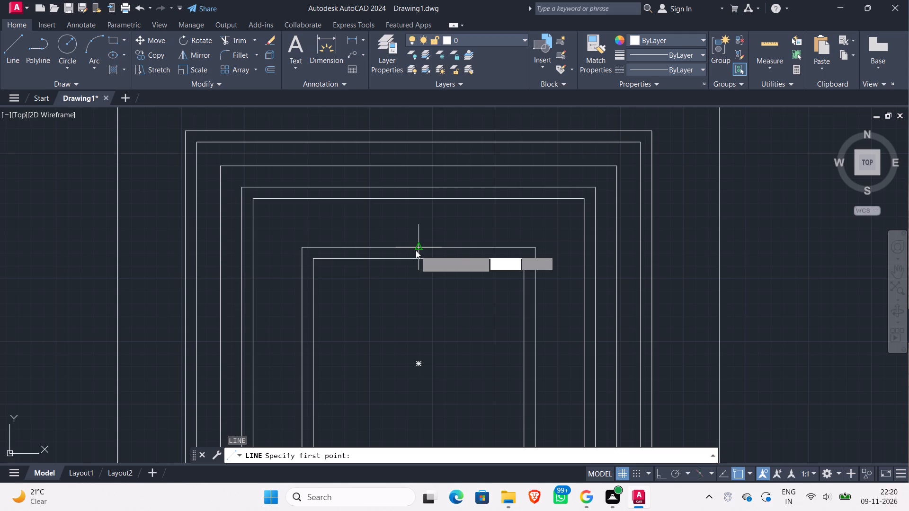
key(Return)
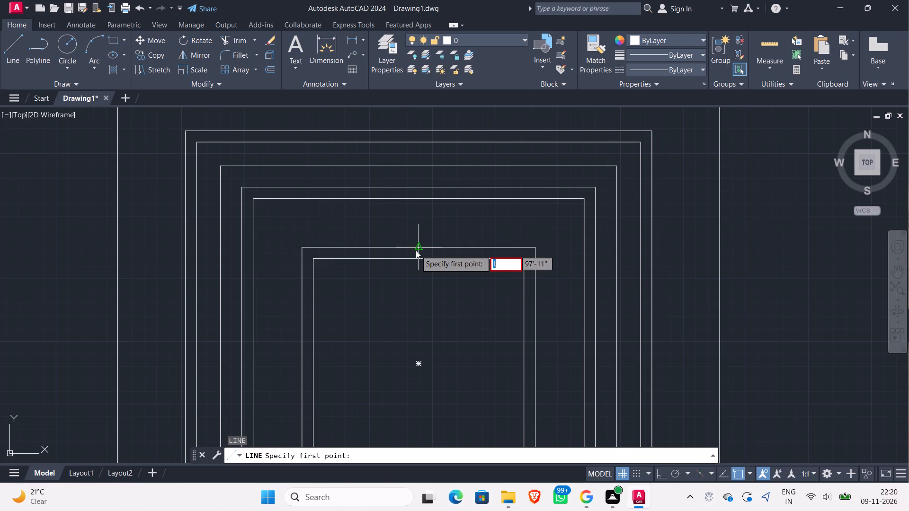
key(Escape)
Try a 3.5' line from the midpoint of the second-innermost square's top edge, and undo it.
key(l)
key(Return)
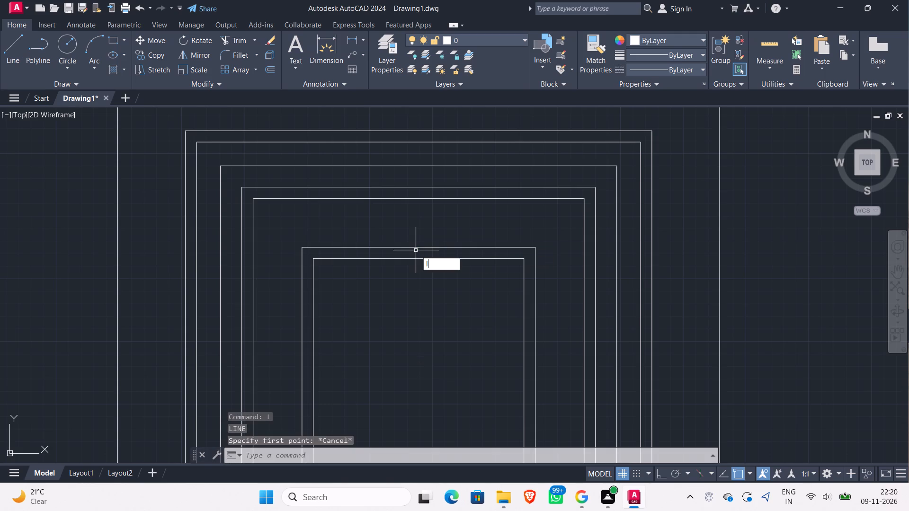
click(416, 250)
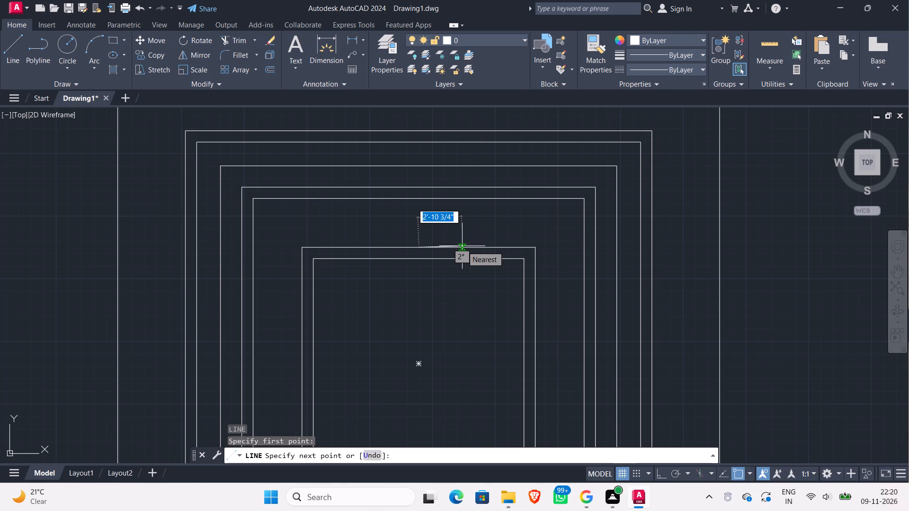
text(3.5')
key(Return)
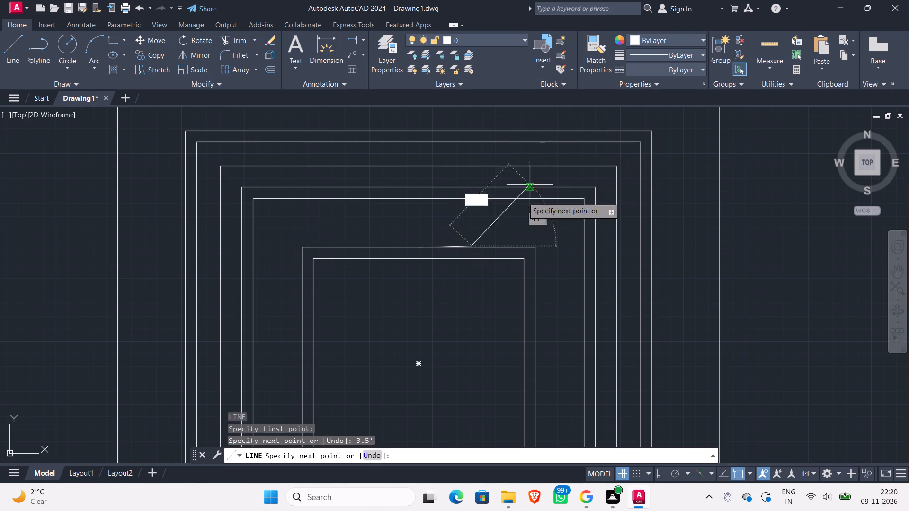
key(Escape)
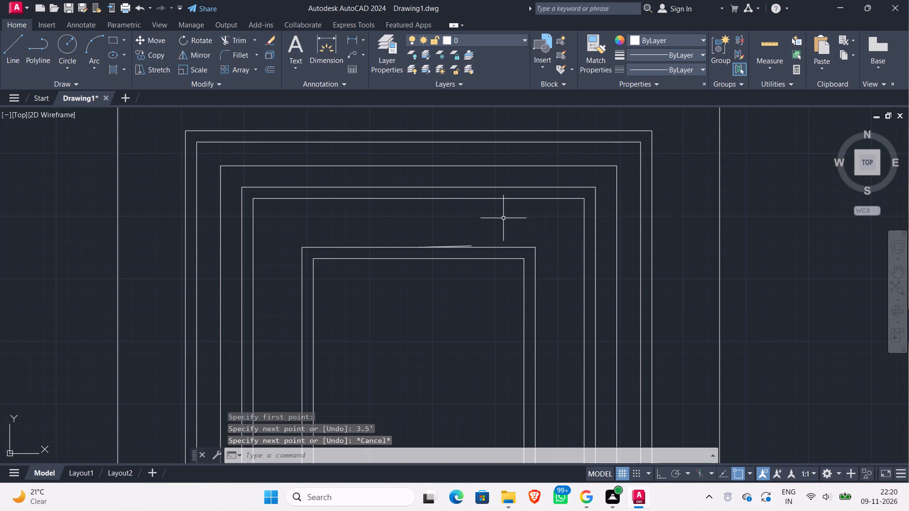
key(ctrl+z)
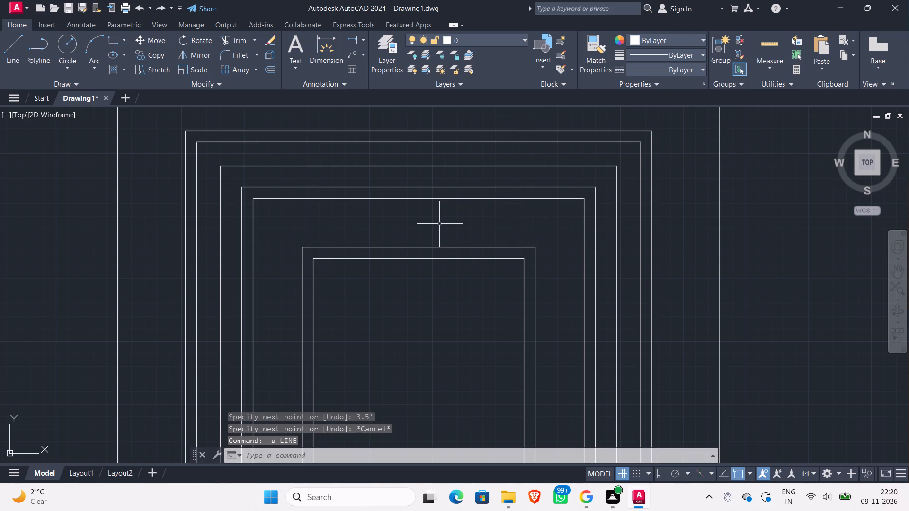
Draw a line from the midpoint of the second-innermost square's top edge 3.5' to the east, continuing perpendicularly up to the fourth square from the inside.
key(l)
key(Return)
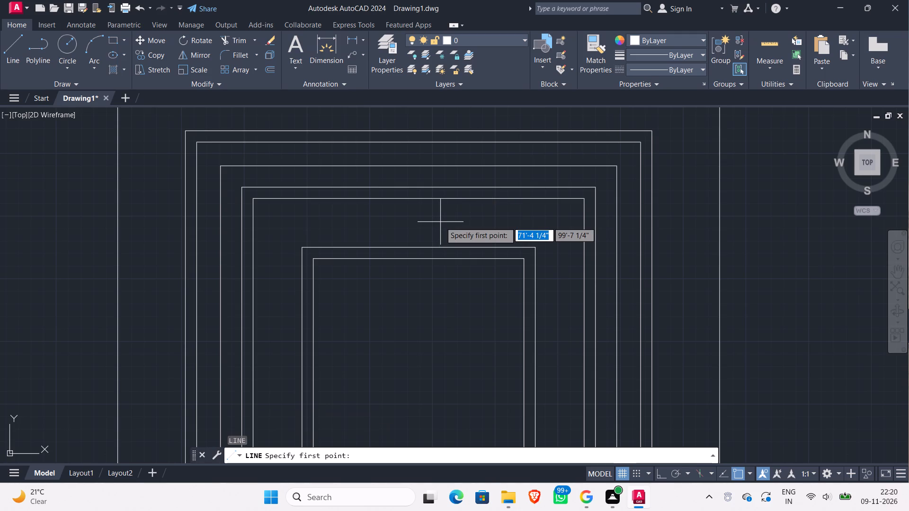
key(F8)
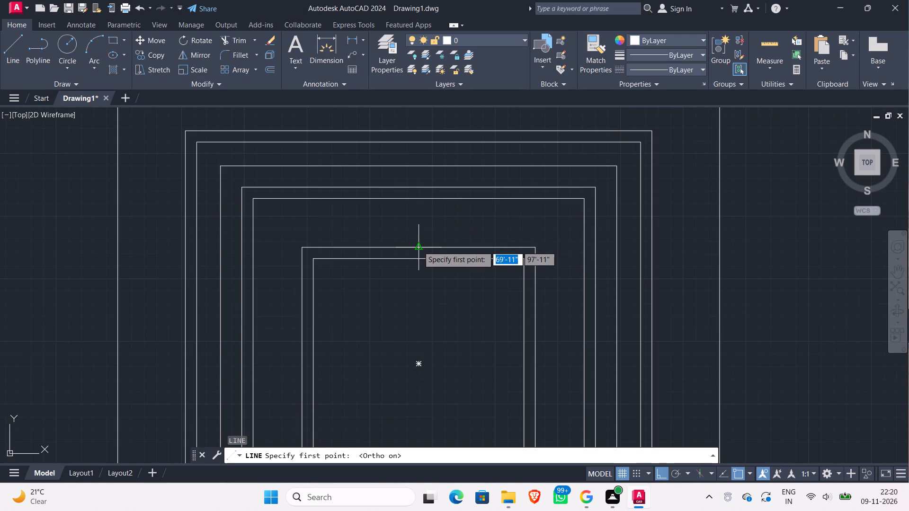
click(418, 246)
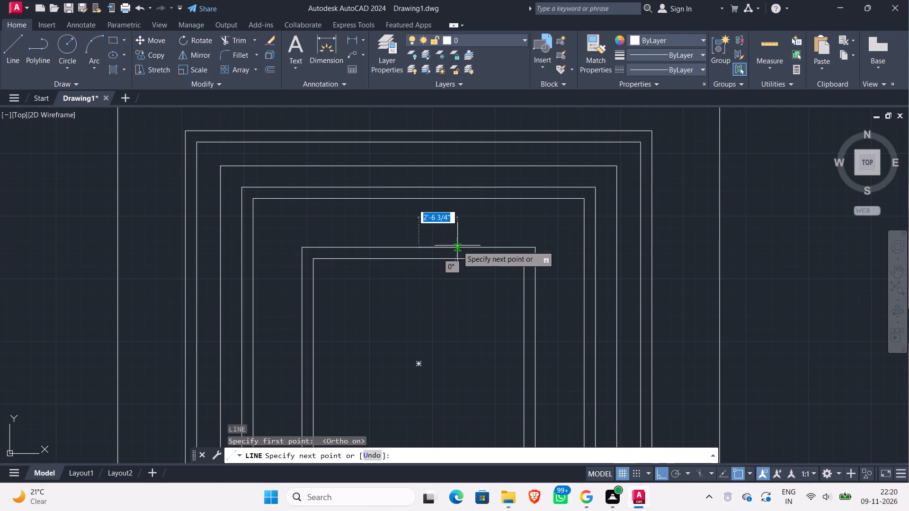
text(3.5')
key(Return)
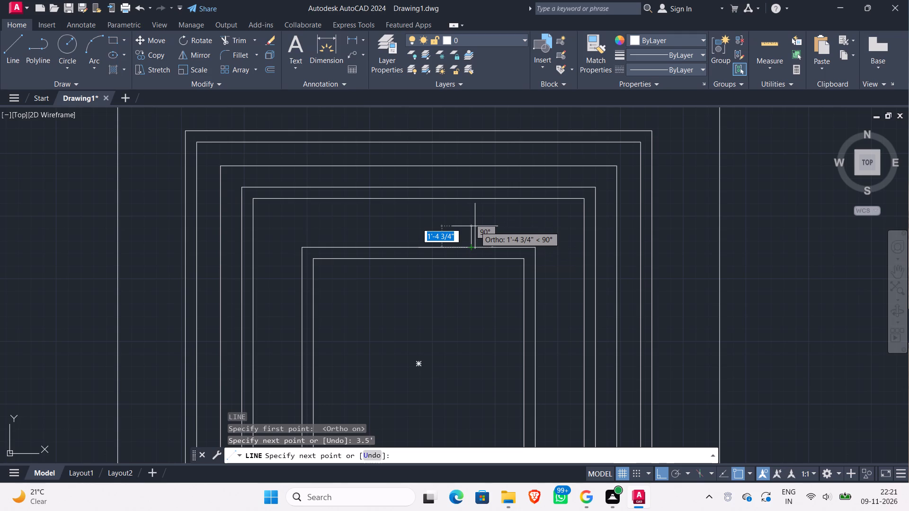
scroll(475, 226, down, 3)
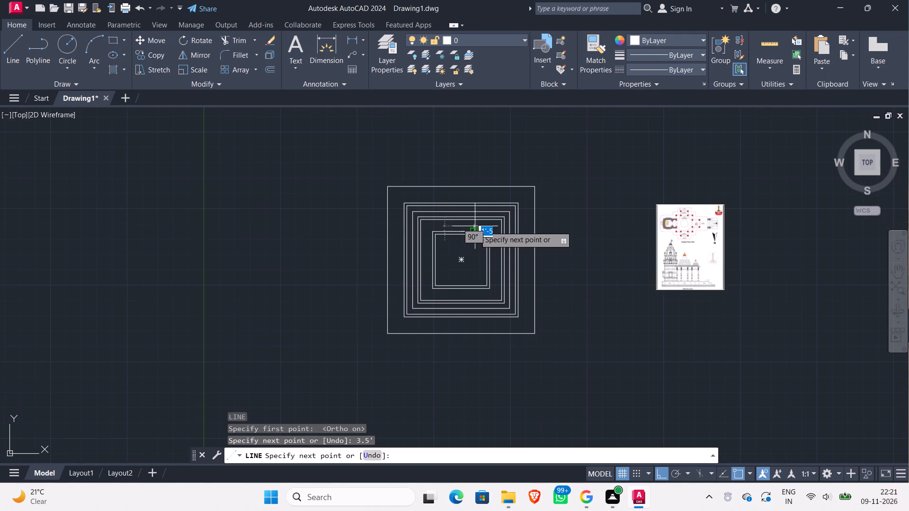
scroll(691, 220, up, 4)
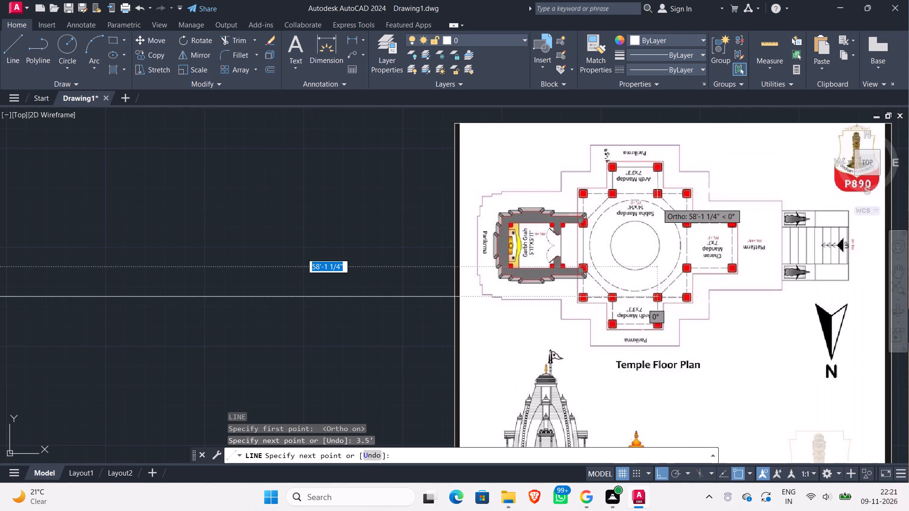
scroll(641, 192, up, 1)
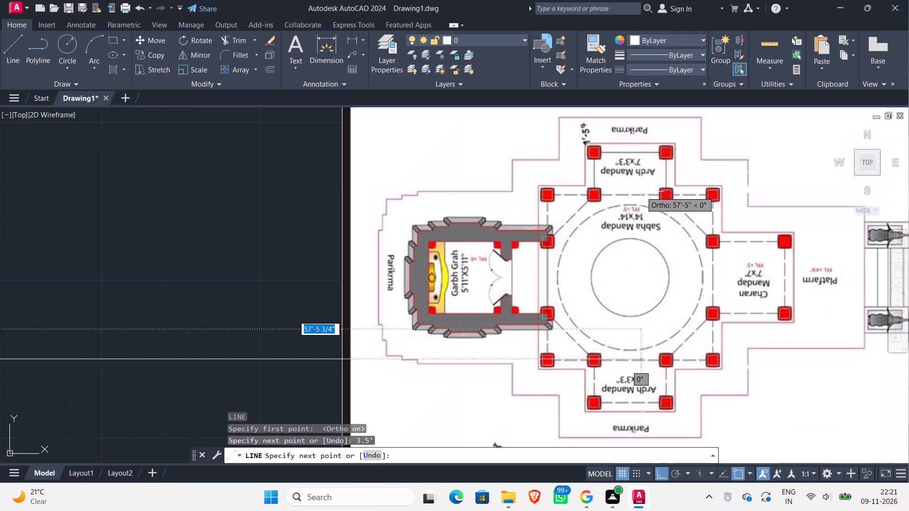
scroll(641, 192, down, 3)
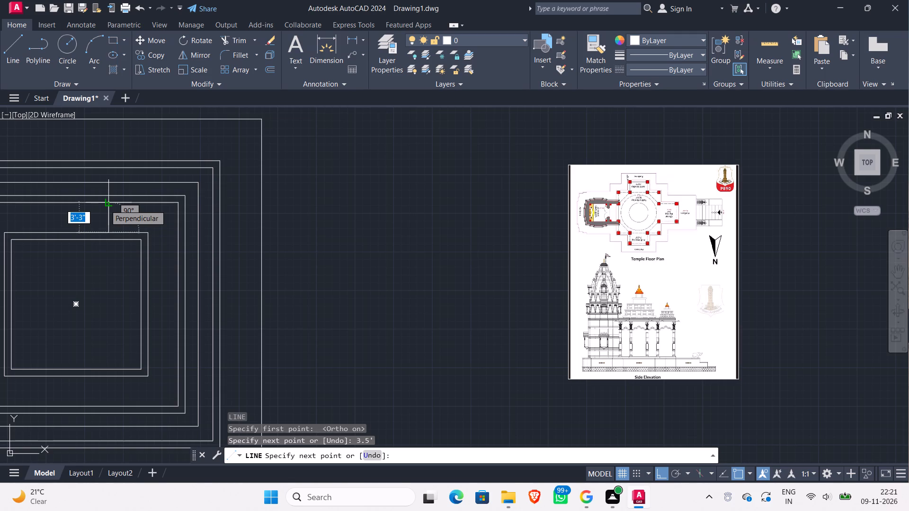
scroll(105, 205, up, 3)
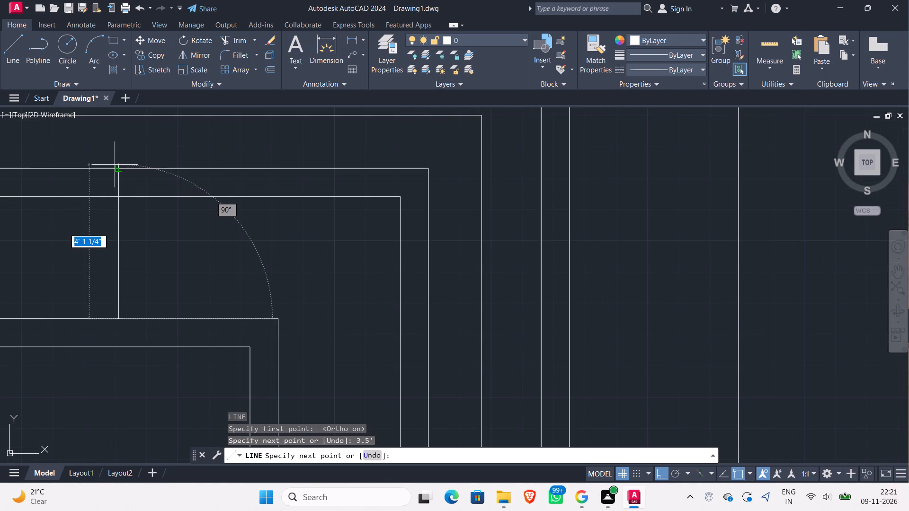
click(116, 166)
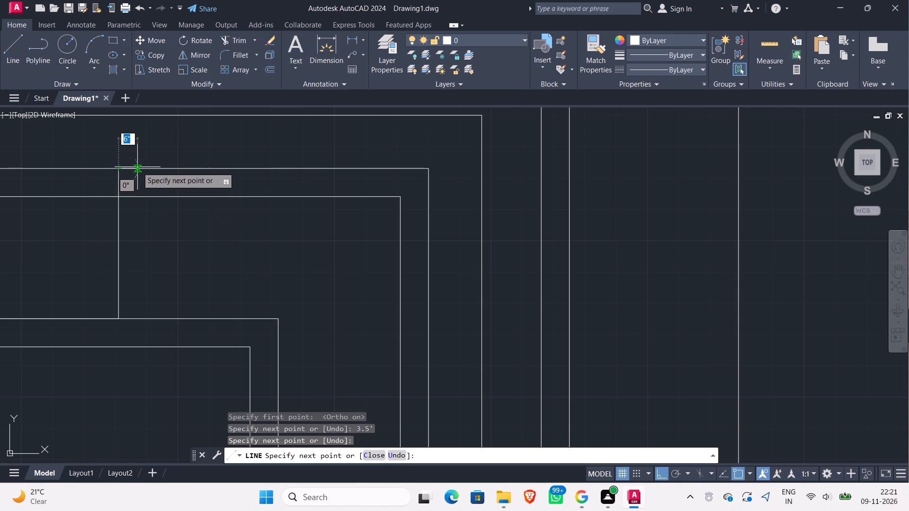
key(Escape)
Offset the new vertical line 9" to the east.
click(137, 254)
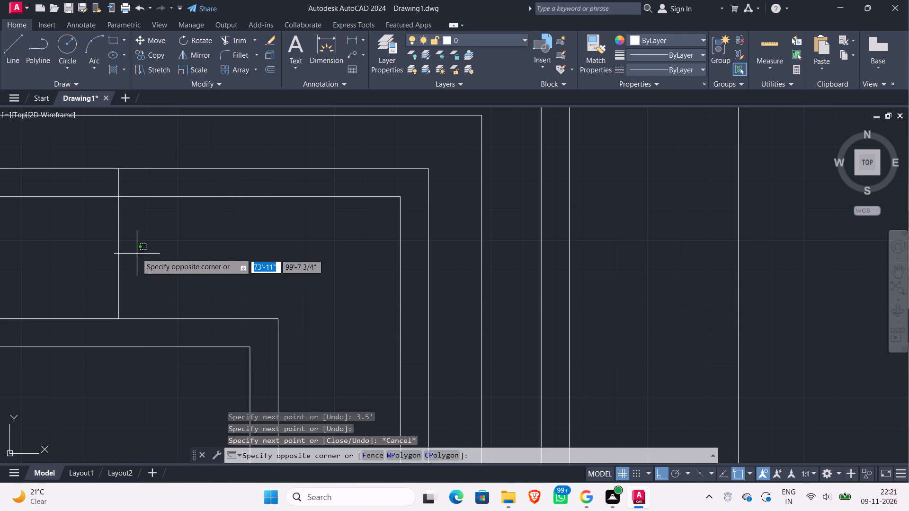
click(112, 243)
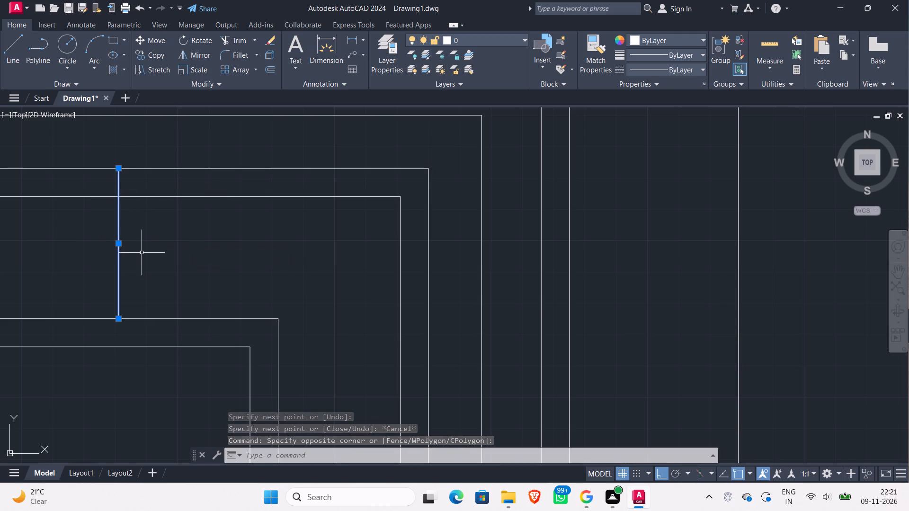
key(o)
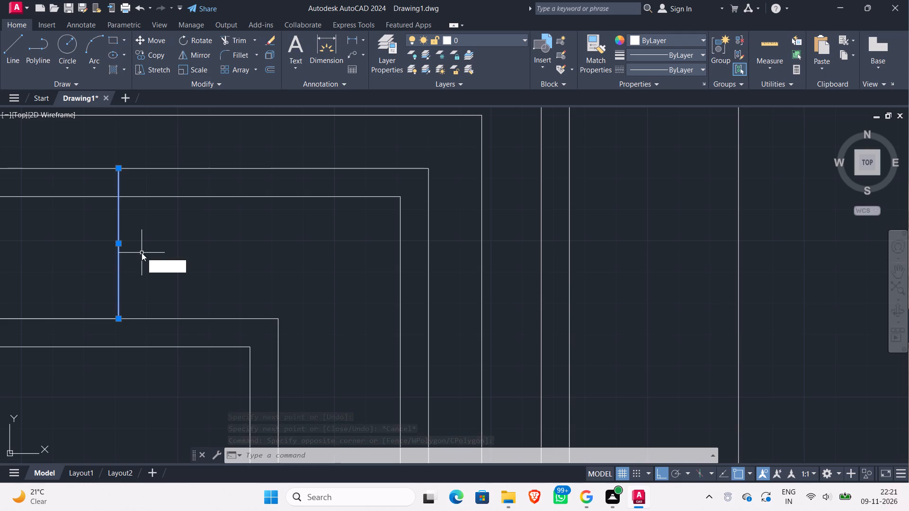
key(Return)
key(Return)
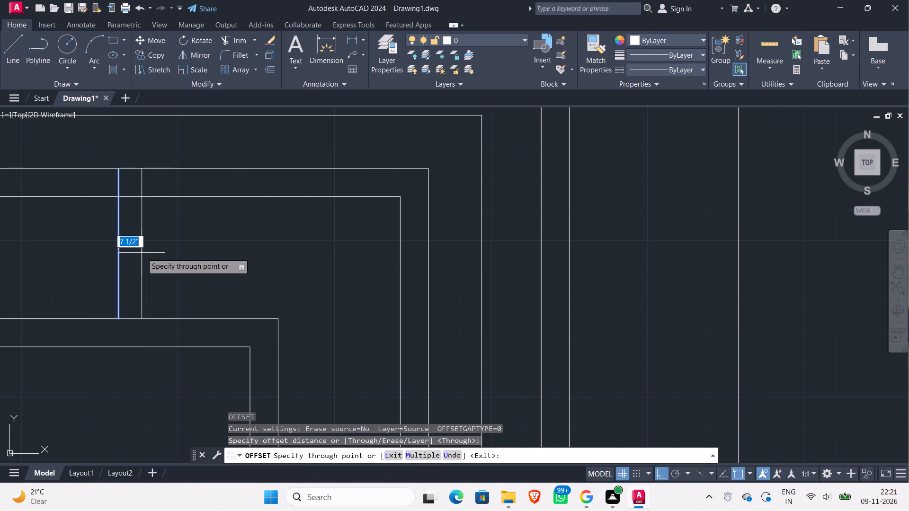
key(9)
key(shift+quotedbl)
key(Return)
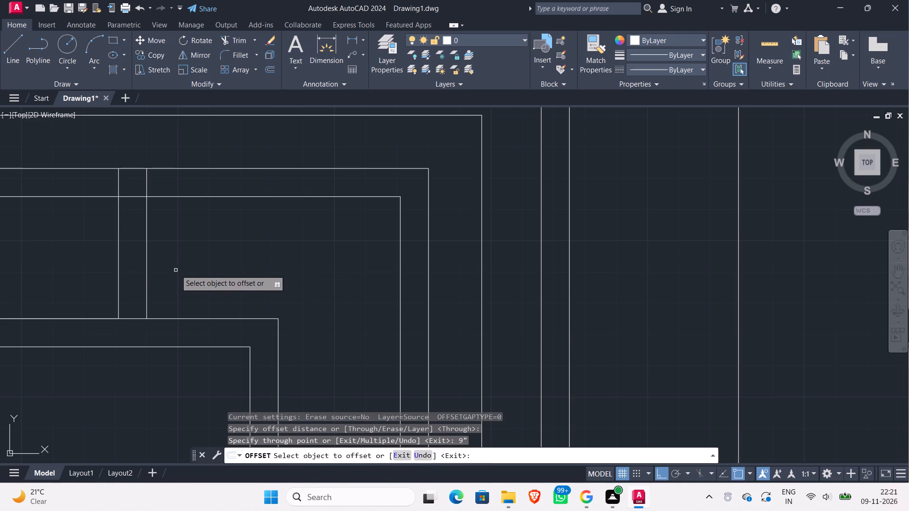
scroll(178, 270, down, 2)
middle_drag(186, 266, 301, 263)
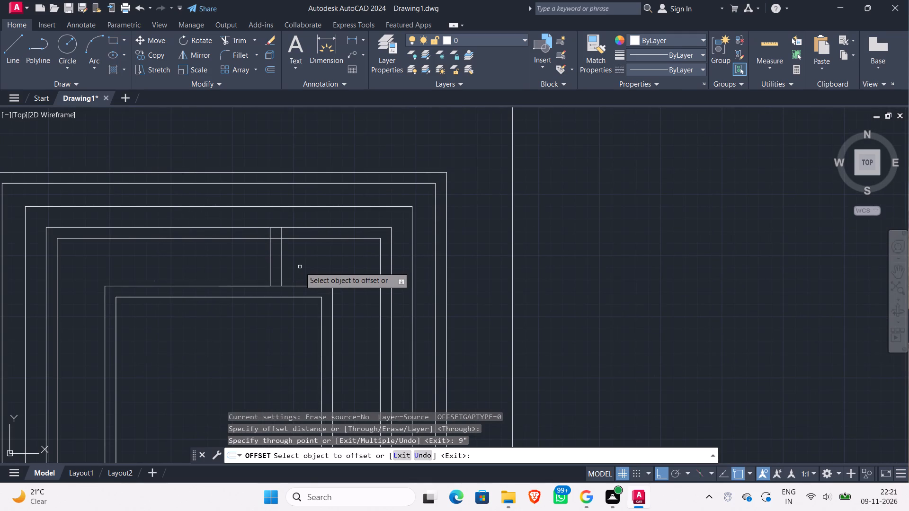
key(Escape)
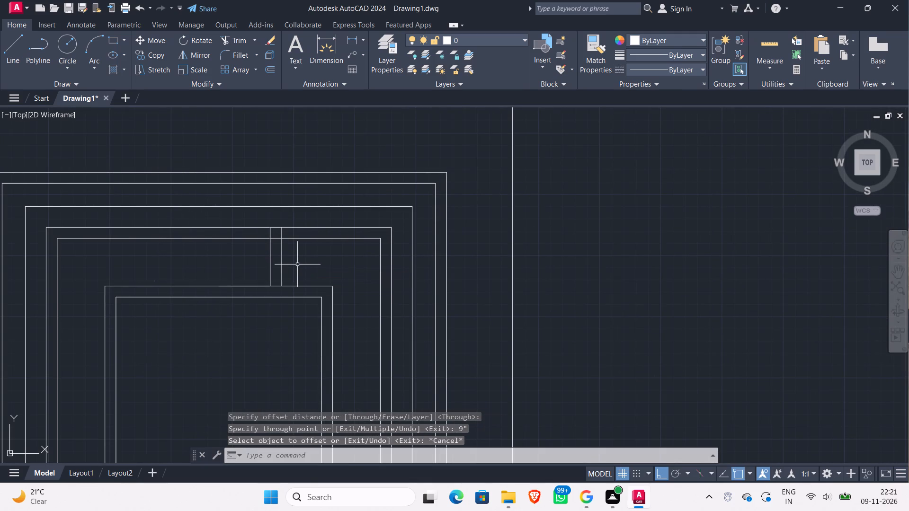
Mirror the two vertical lines across the squares' vertical centreline, keeping the originals.
scroll(297, 264, up, 1)
click(297, 276)
click(216, 267)
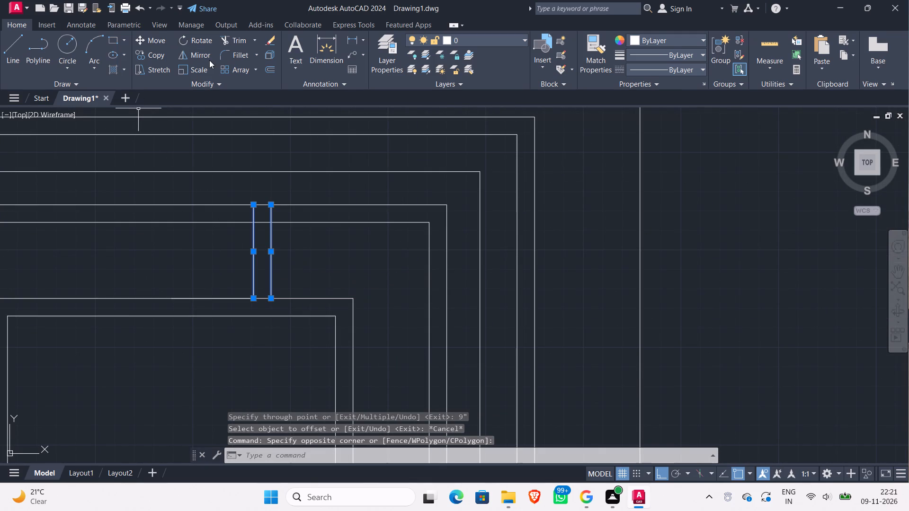
click(195, 52)
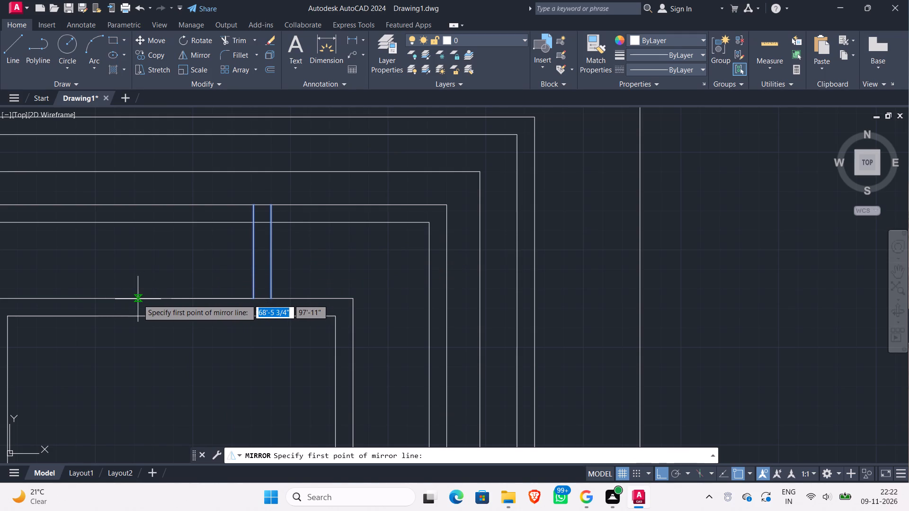
scroll(173, 301, down, 1)
click(173, 301)
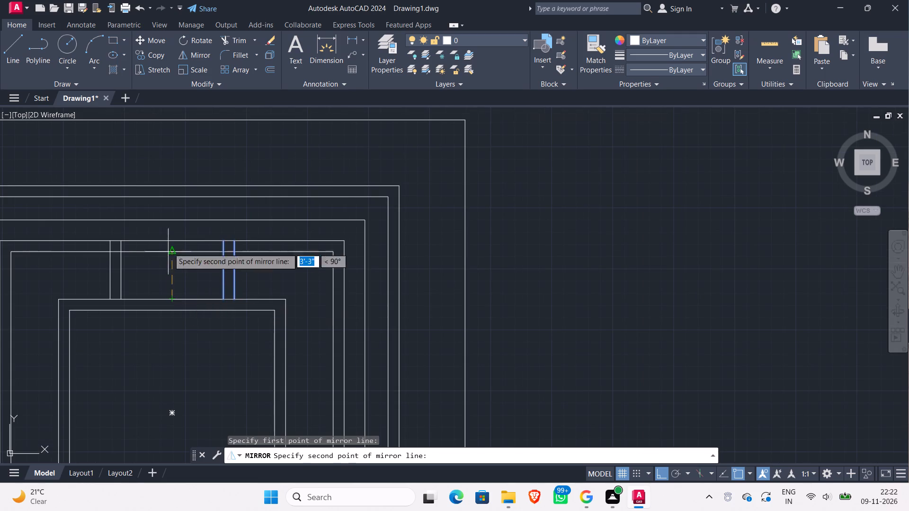
scroll(175, 185, down, 2)
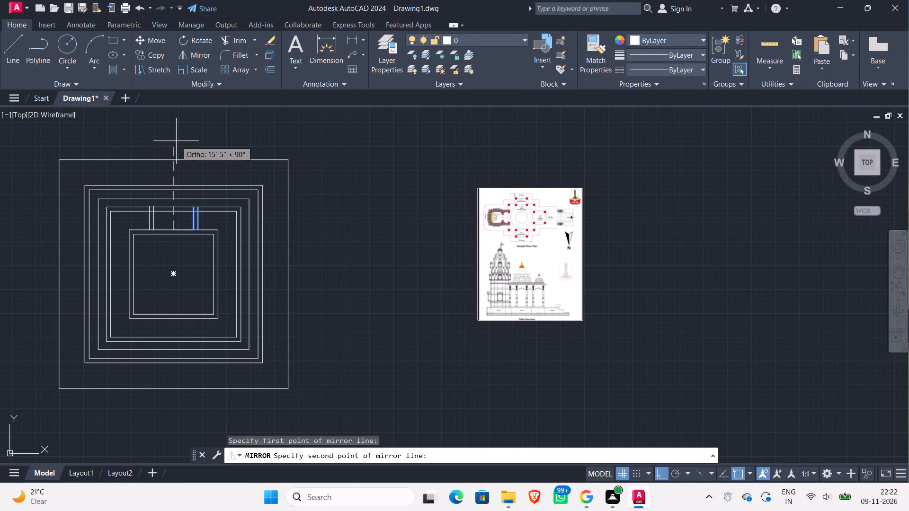
click(176, 141)
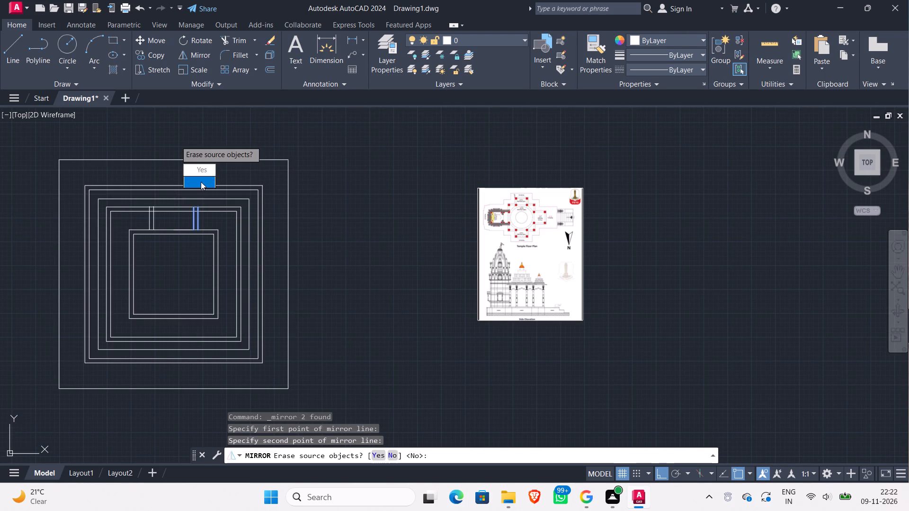
drag(201, 182, 176, 141)
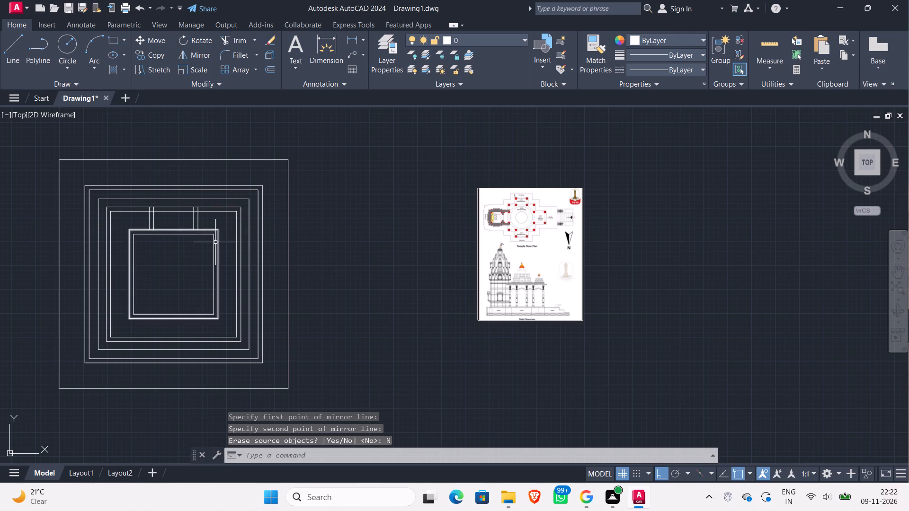
Delete the 3.5' horizontal construction line on the second-innermost square's top edge.
scroll(192, 258, down, 2)
scroll(183, 267, up, 3)
middle_drag(183, 266, 233, 272)
scroll(233, 271, down, 1)
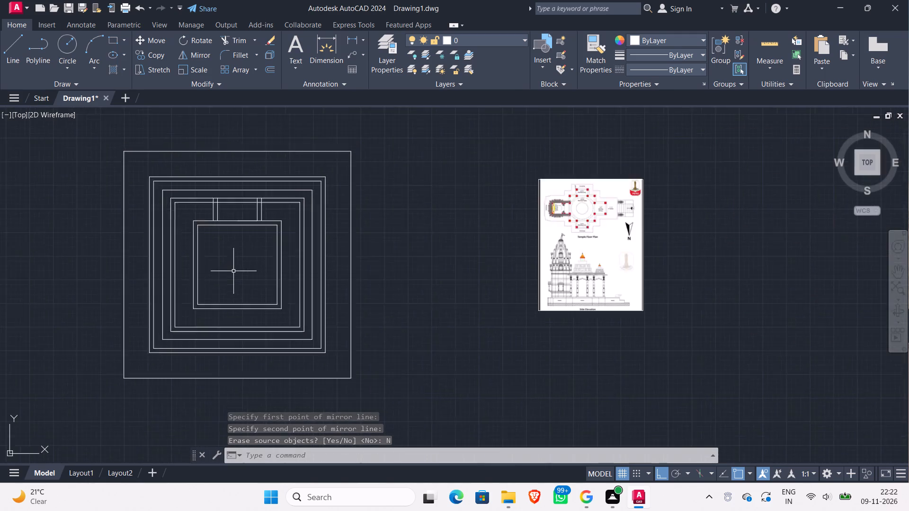
scroll(233, 271, down, 1)
scroll(405, 232, up, 3)
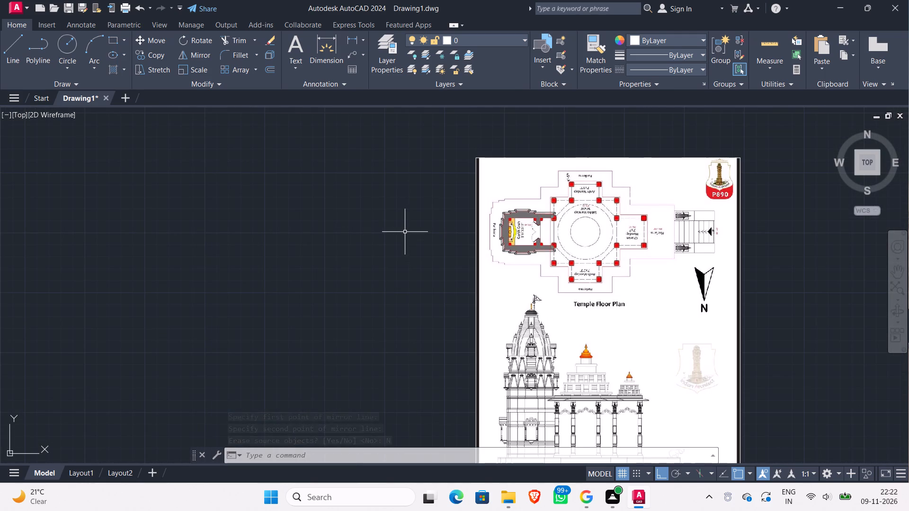
scroll(405, 232, down, 3)
middle_drag(231, 260, 243, 263)
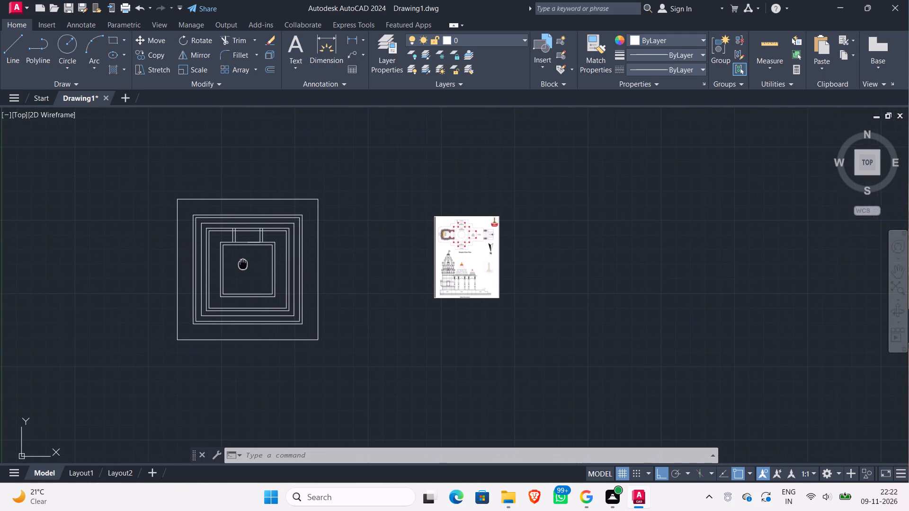
middle_drag(243, 263, 243, 263)
scroll(247, 244, up, 5)
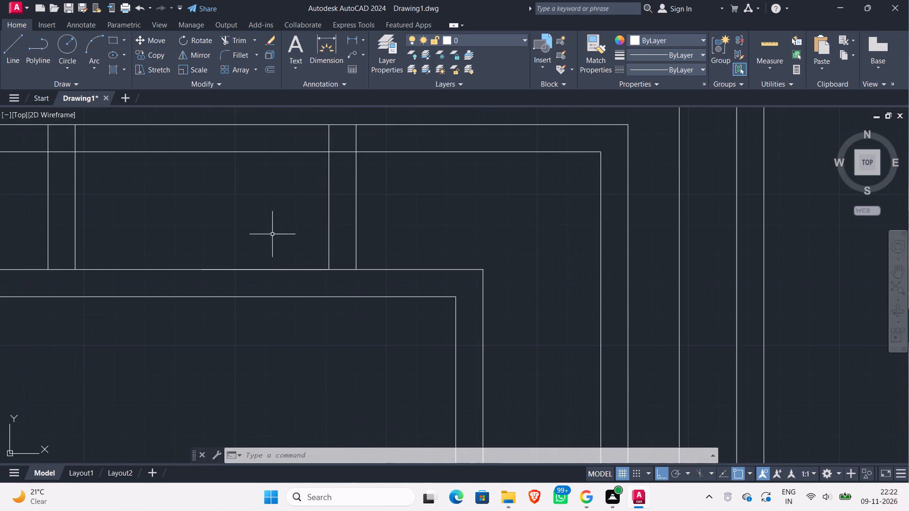
click(277, 270)
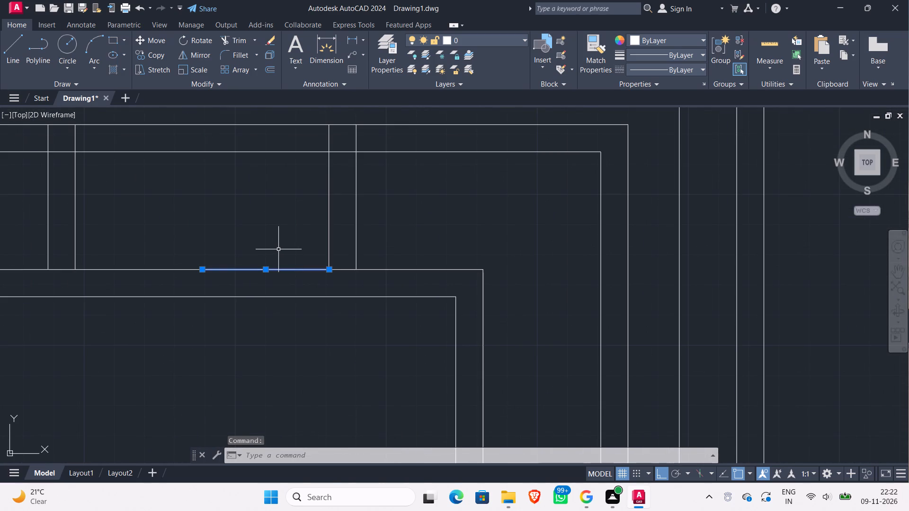
scroll(276, 248, down, 2)
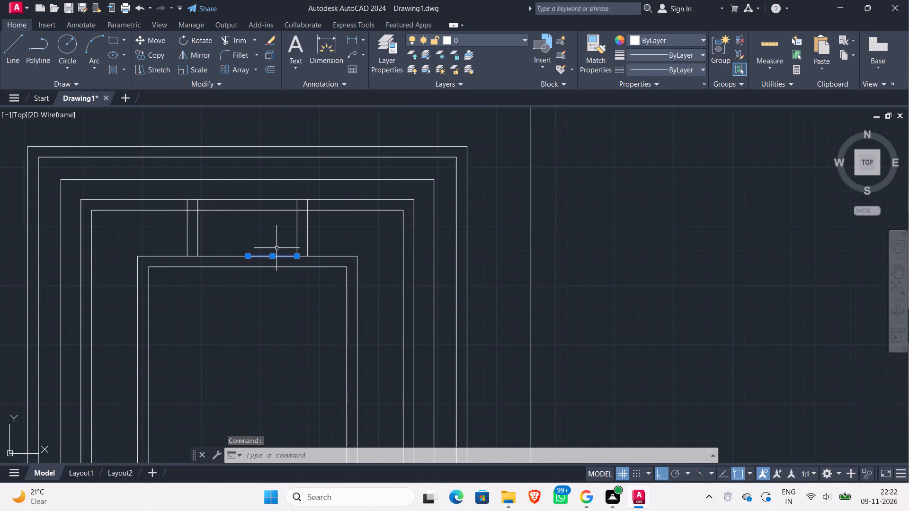
key(Delete)
Mirror the four vertical Ardh Mandap lines across the squares' horizontal centreline, keeping the originals.
scroll(276, 248, down, 1)
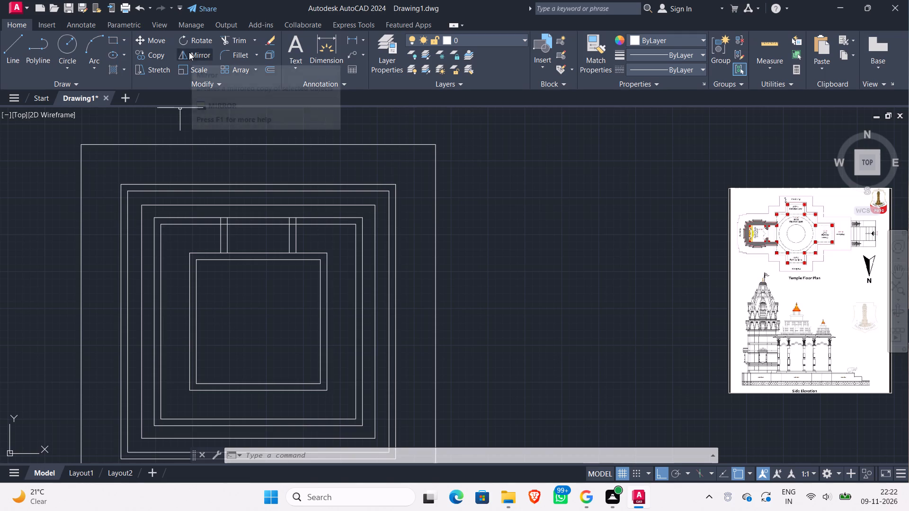
click(316, 242)
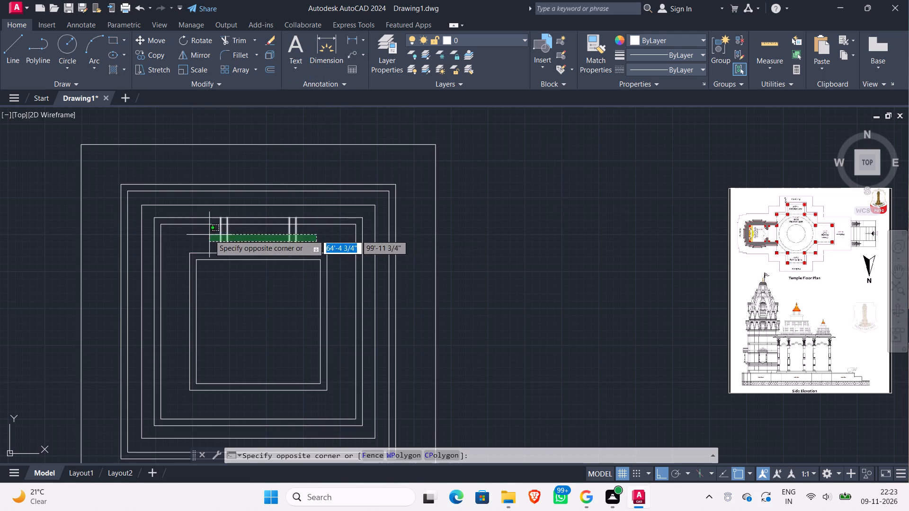
click(209, 235)
click(184, 54)
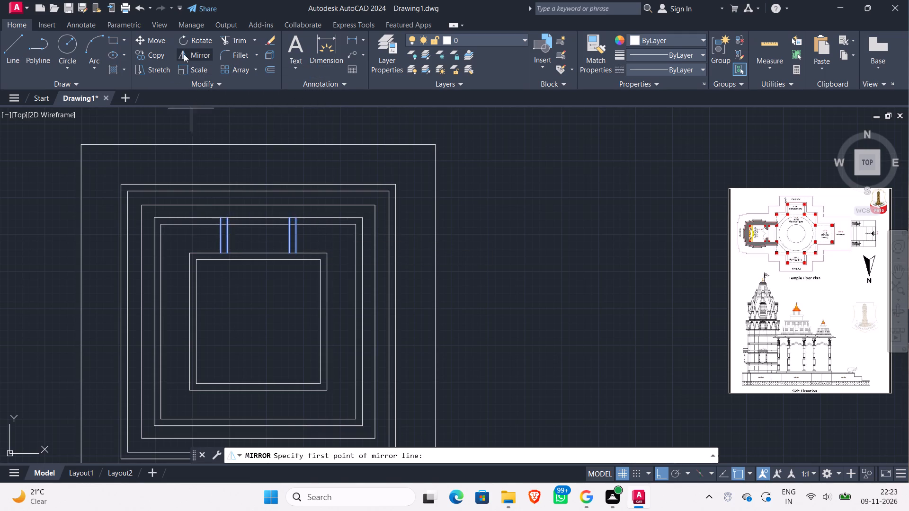
click(258, 322)
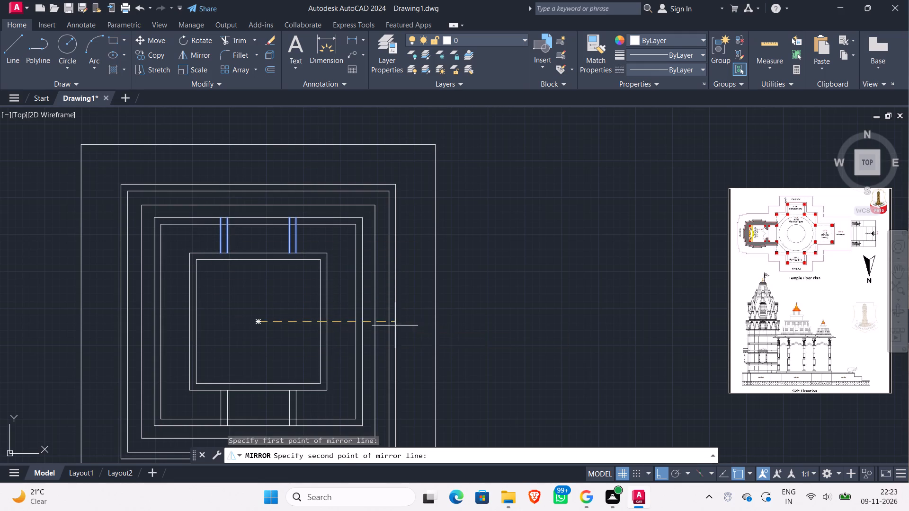
scroll(425, 326, down, 1)
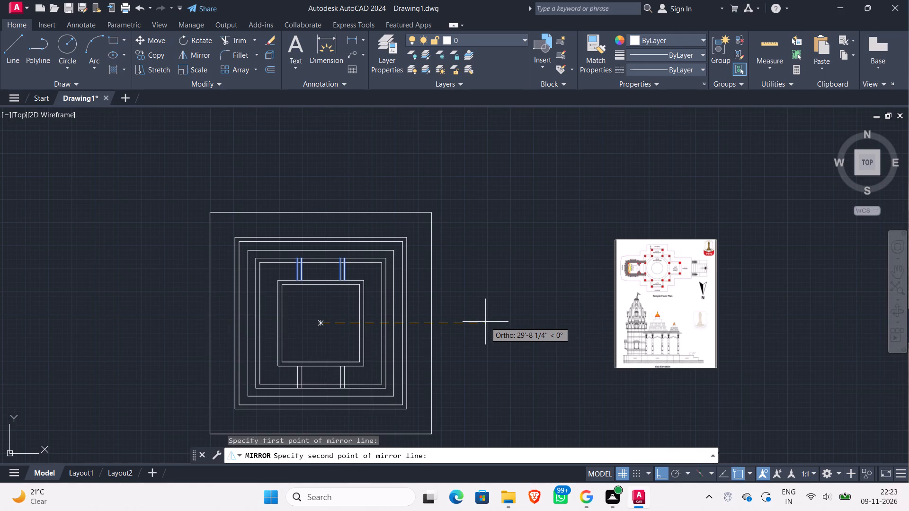
click(485, 322)
drag(497, 361, 485, 322)
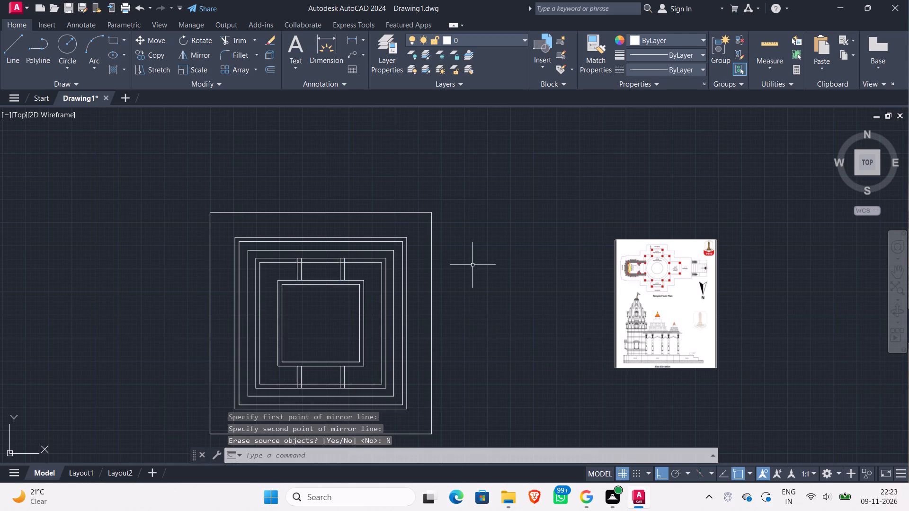
Examine the reference floor plan around the Sabha Mandap and Charan Mandap, comparing it with the drafted squares.
scroll(656, 269, up, 3)
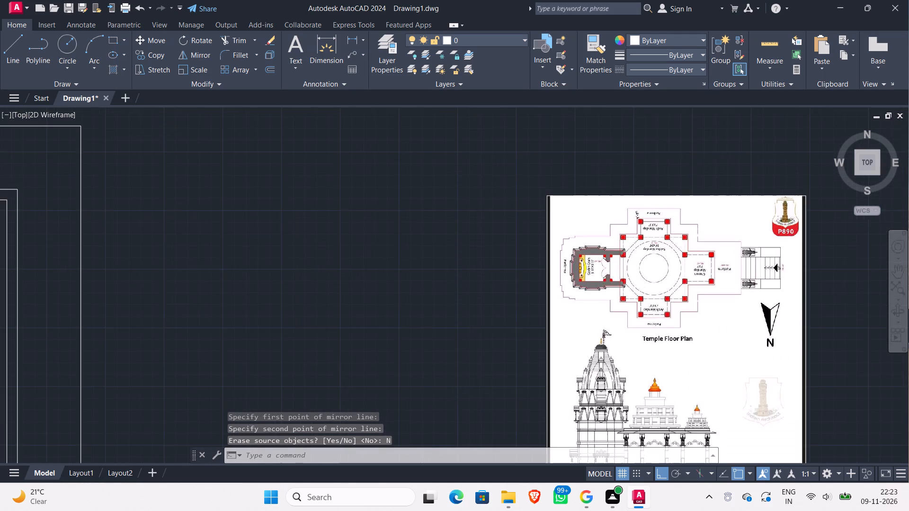
scroll(656, 267, down, 2)
scroll(367, 327, down, 2)
middle_drag(366, 329, 415, 295)
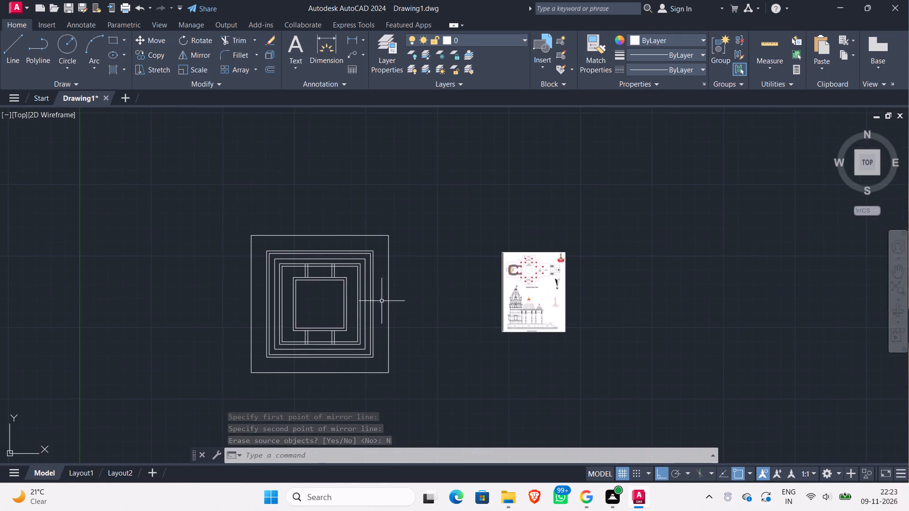
scroll(335, 309, up, 2)
scroll(335, 309, down, 1)
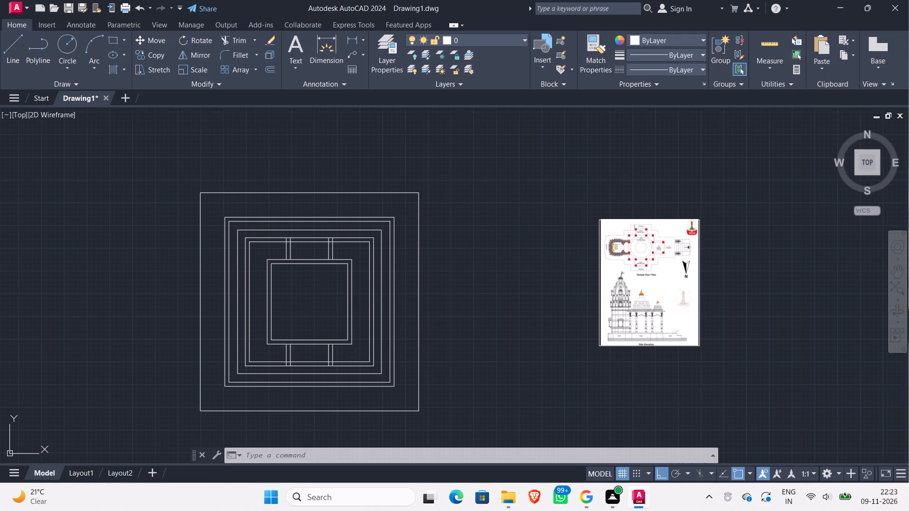
scroll(657, 254, up, 2)
scroll(601, 246, down, 3)
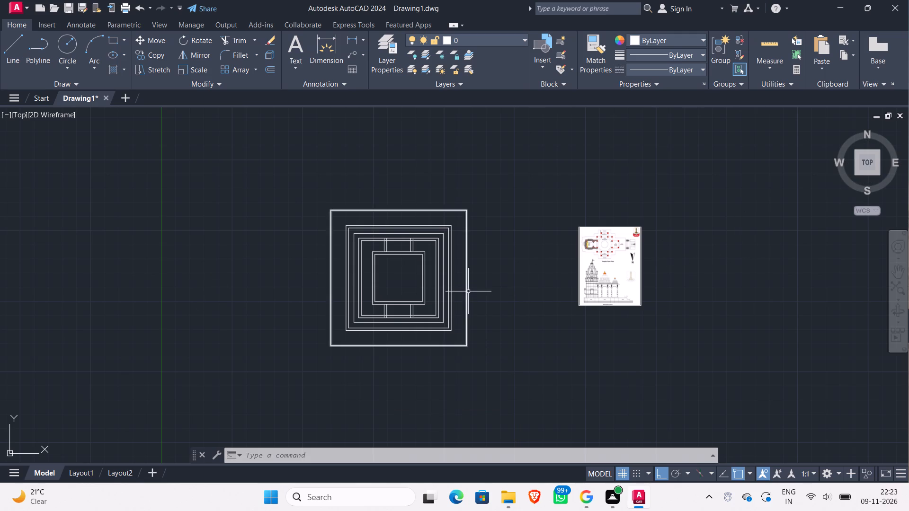
scroll(507, 279, up, 2)
middle_drag(427, 291, 531, 295)
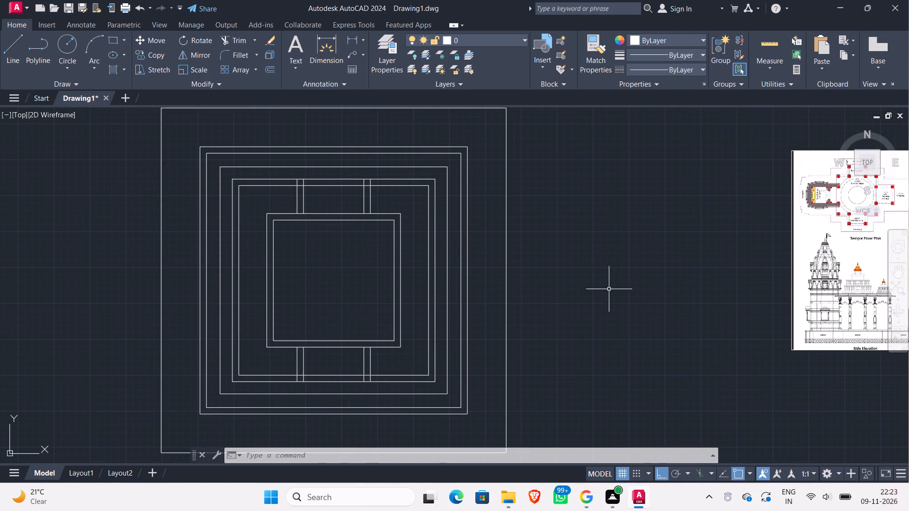
scroll(601, 296, down, 1)
scroll(795, 244, up, 4)
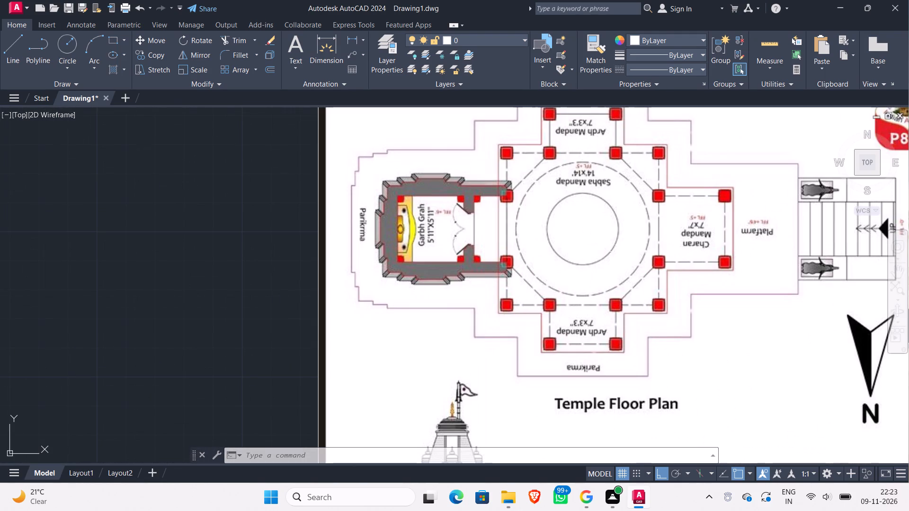
scroll(565, 336, up, 2)
scroll(565, 335, down, 2)
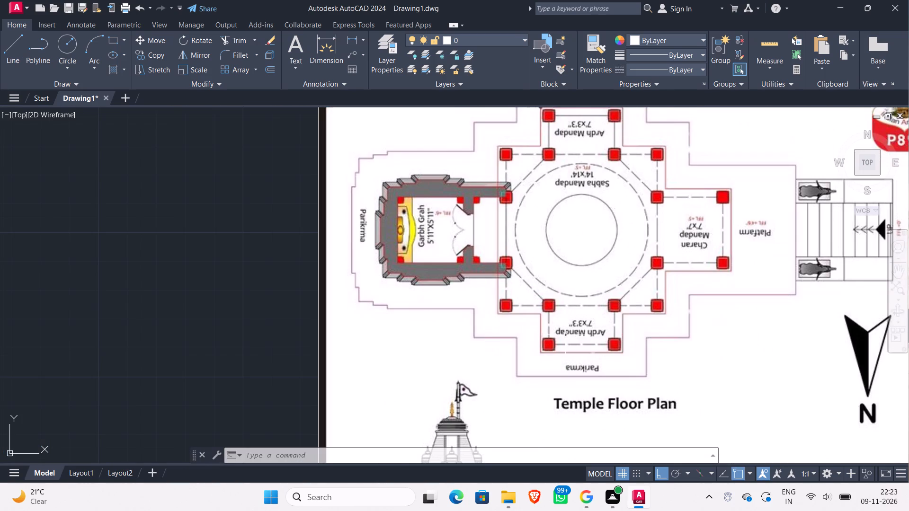
scroll(565, 335, down, 2)
scroll(389, 346, down, 2)
middle_drag(274, 368, 328, 341)
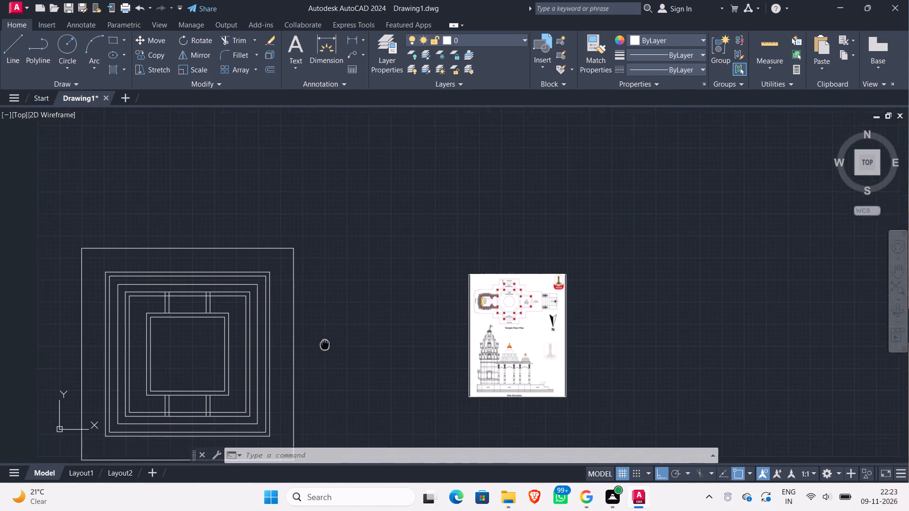
middle_drag(328, 341, 391, 316)
scroll(605, 300, up, 2)
scroll(560, 264, up, 2)
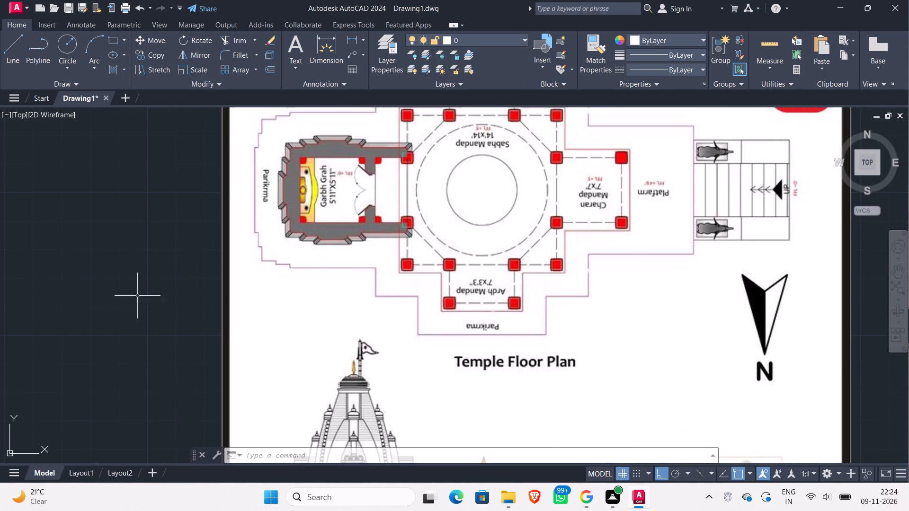
scroll(30, 290, down, 2)
middle_drag(32, 290, 410, 264)
scroll(166, 287, down, 2)
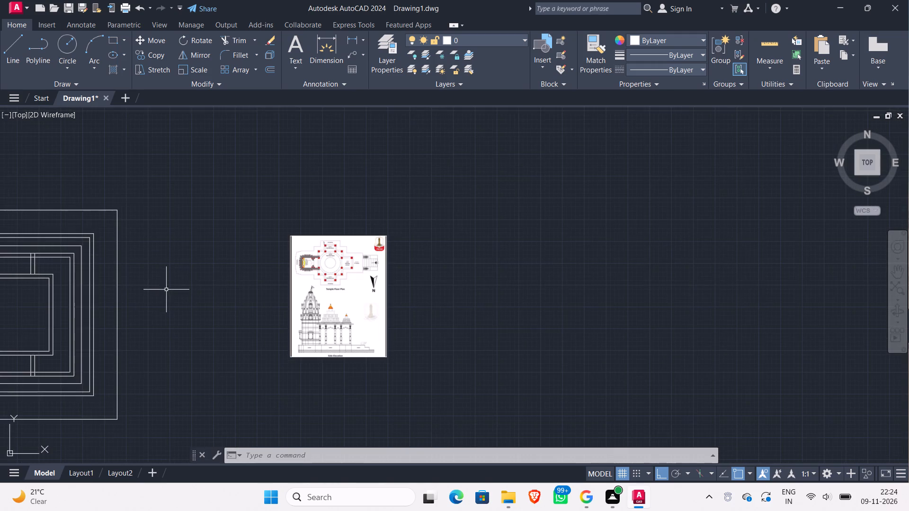
middle_drag(159, 293, 299, 296)
scroll(463, 270, up, 4)
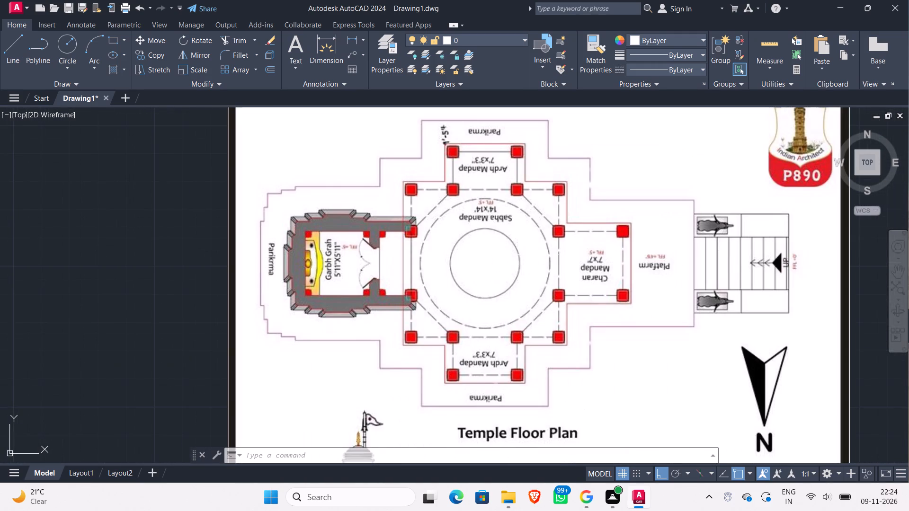
scroll(567, 264, up, 2)
scroll(588, 264, down, 2)
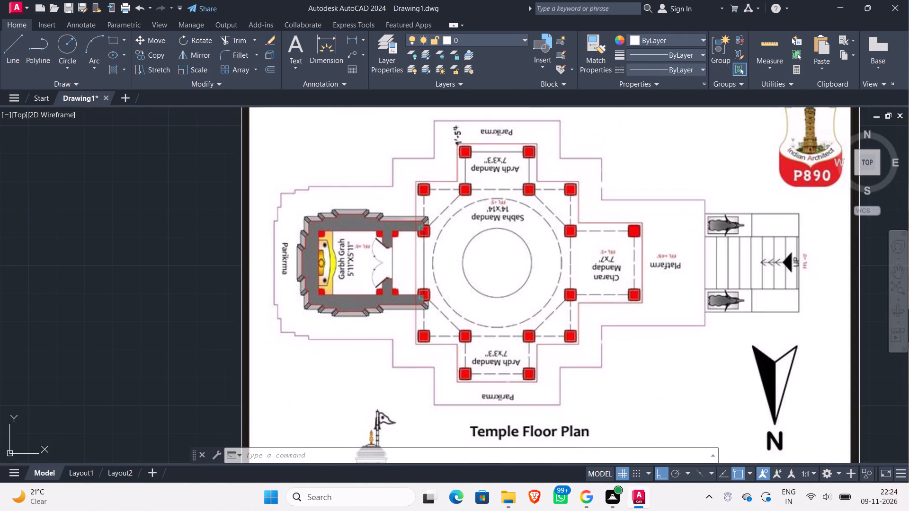
scroll(588, 264, up, 2)
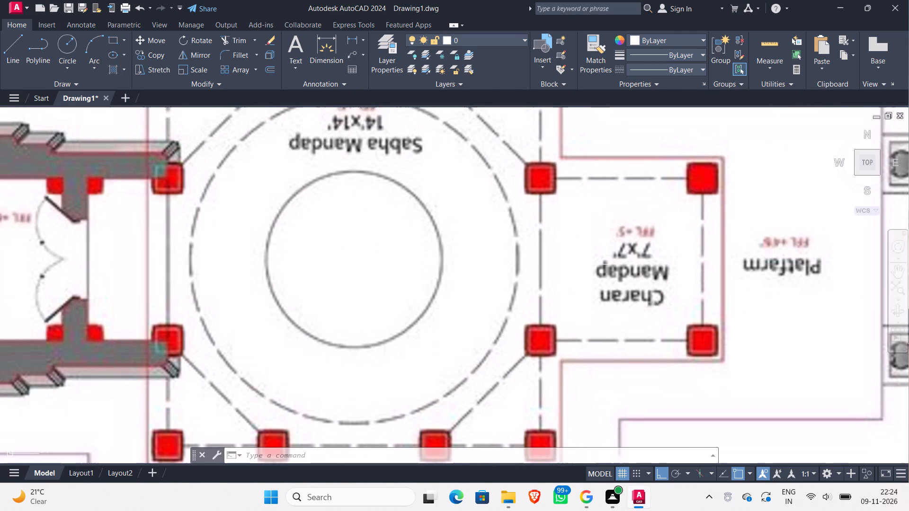
scroll(588, 264, down, 2)
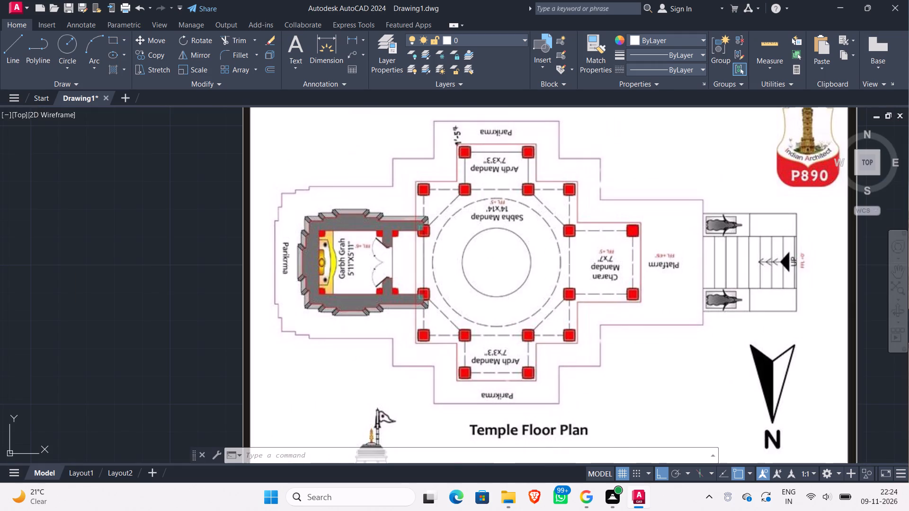
scroll(588, 264, down, 4)
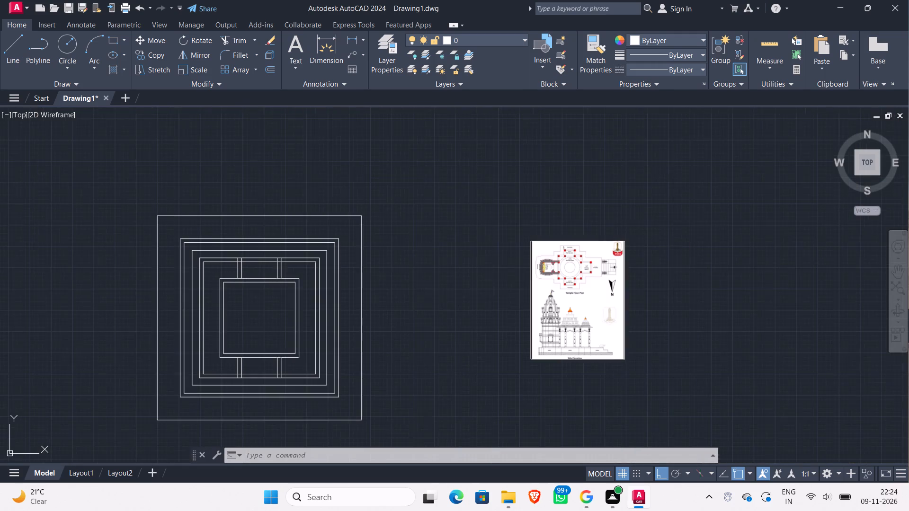
middle_drag(405, 311, 491, 293)
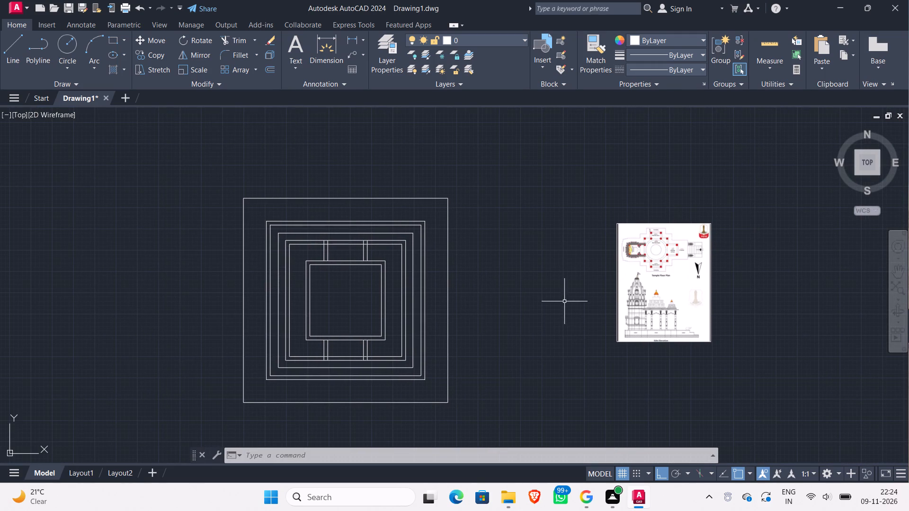
scroll(656, 255, up, 2)
scroll(656, 255, down, 2)
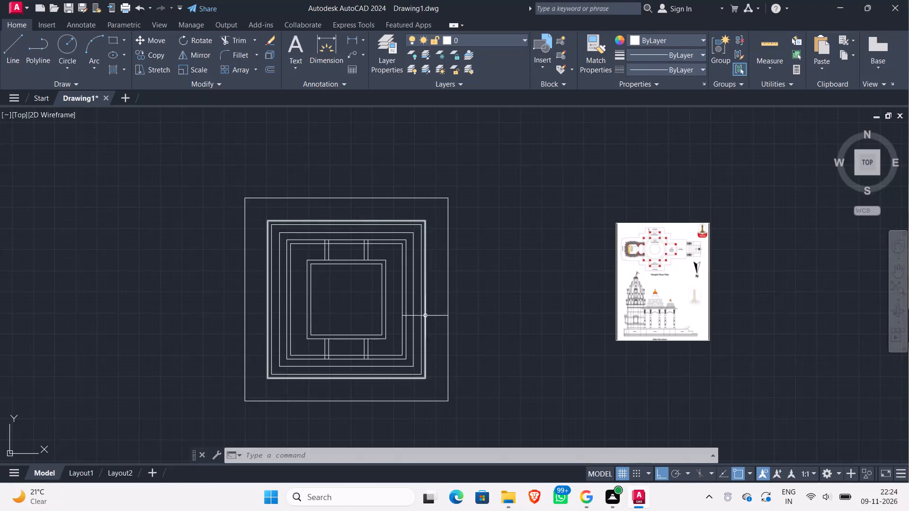
Draw a 3.5' line north from the midpoint of the innermost square's east edge.
scroll(384, 302, up, 3)
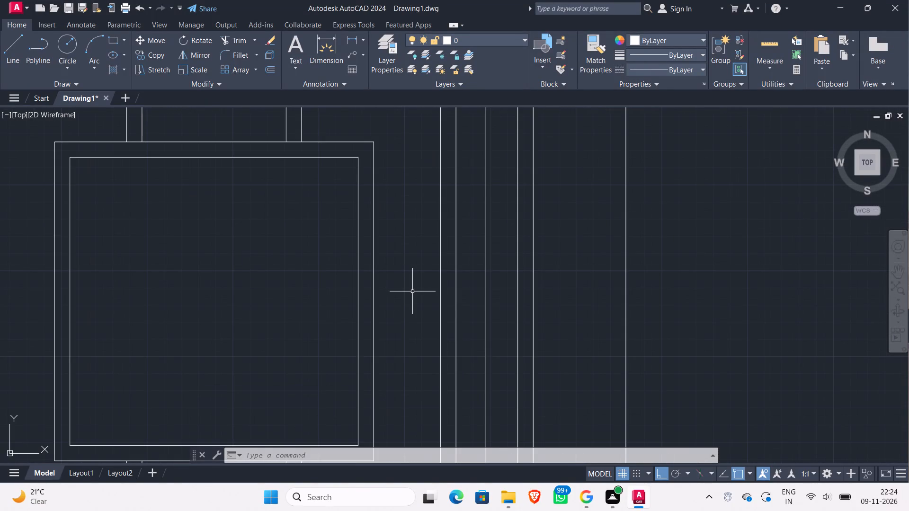
key(l)
key(Return)
scroll(405, 288, down, 1)
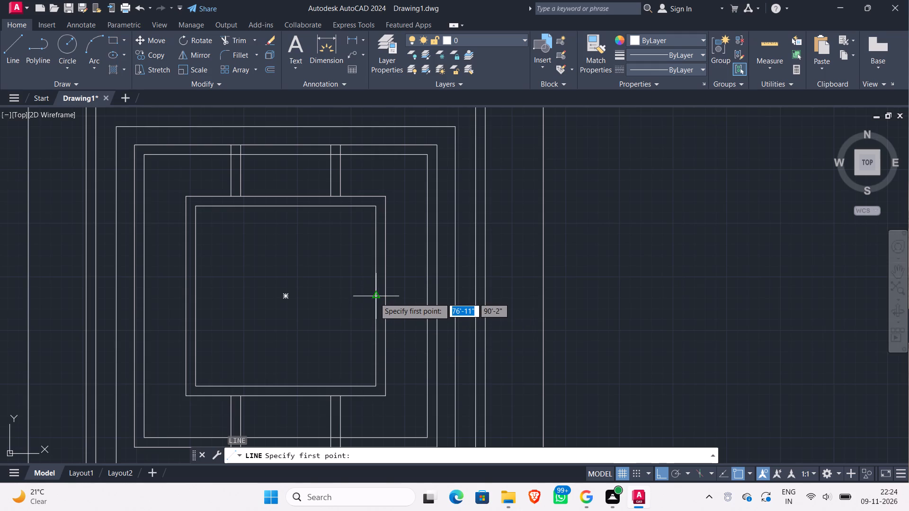
click(374, 297)
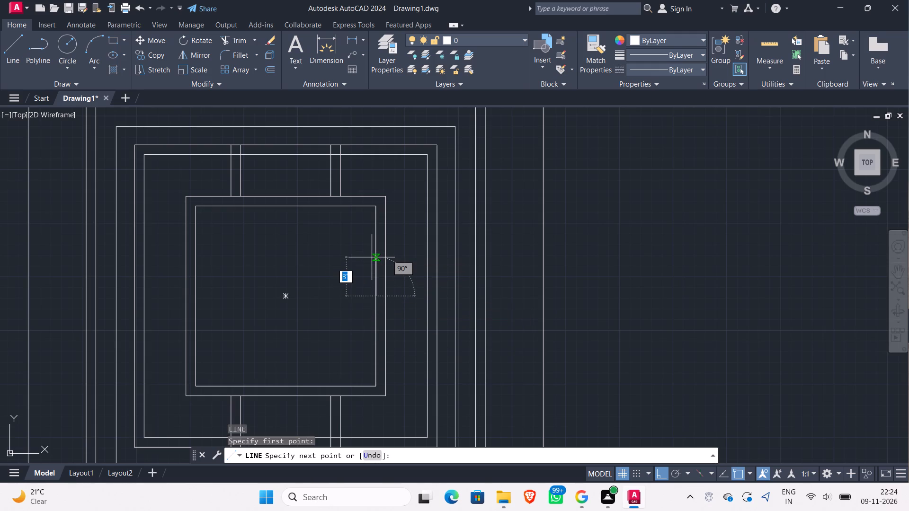
text(3.)
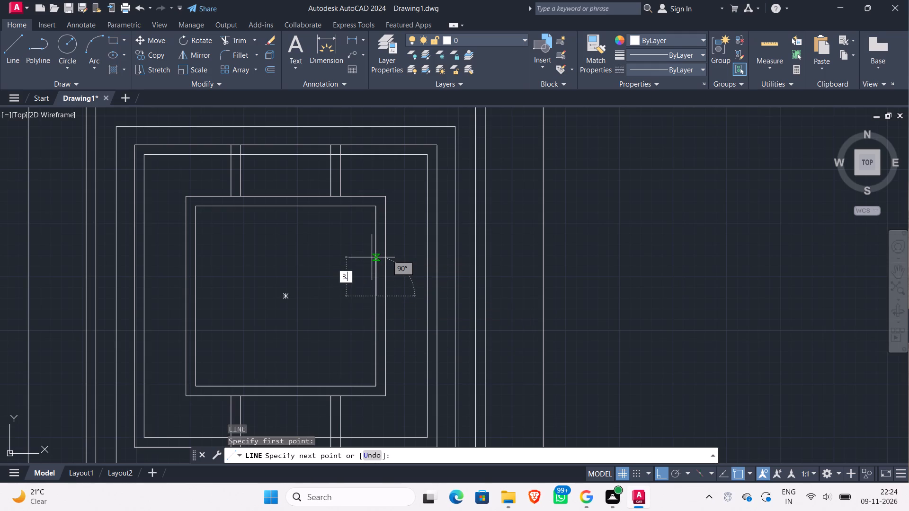
key(5)
key(apostrophe)
key(Return)
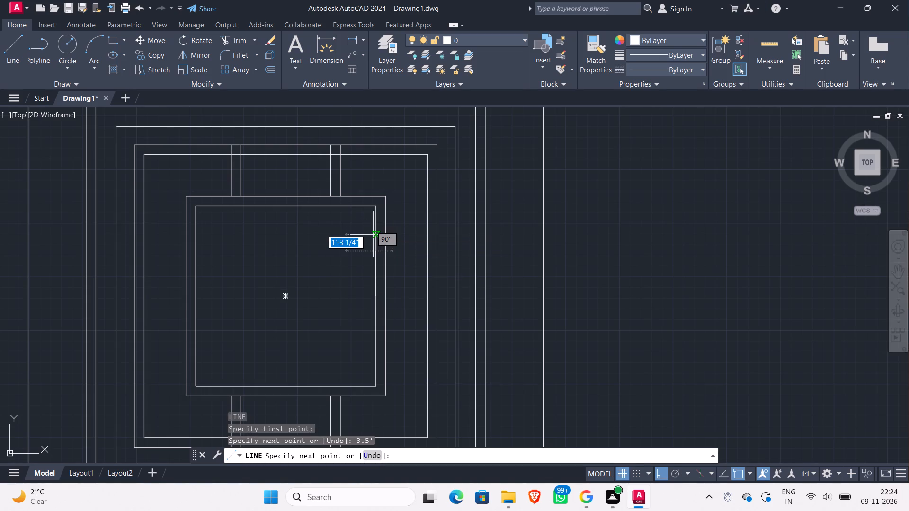
Examine the Charan Mandap's size and extent east of the Sabha Mandap in the reference floor plan.
scroll(373, 235, up, 2)
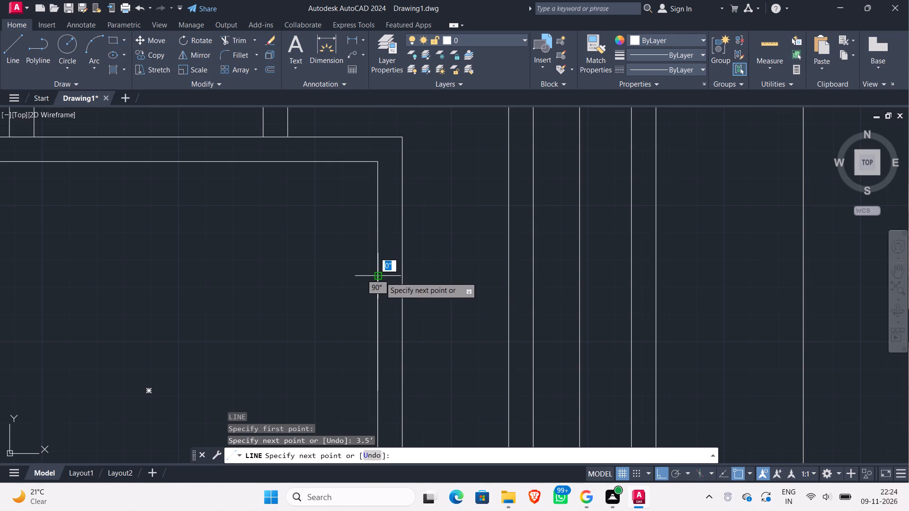
scroll(466, 268, down, 2)
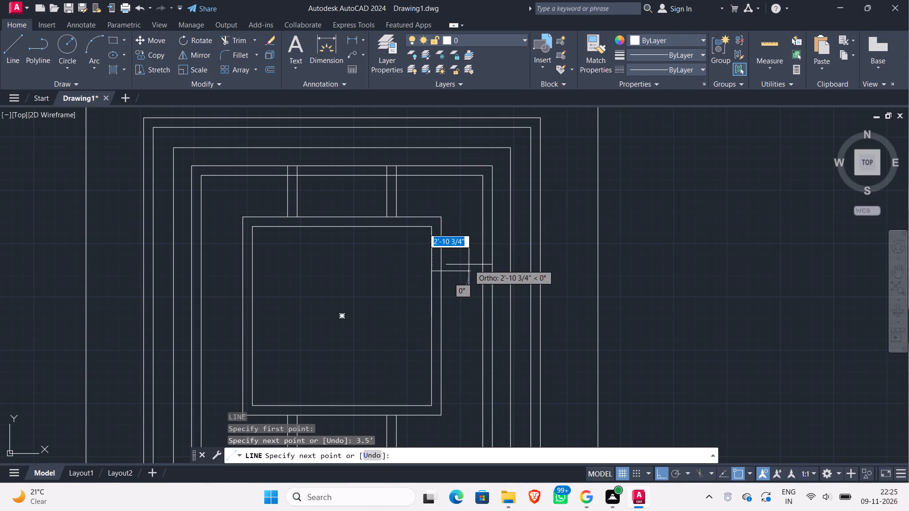
scroll(469, 264, down, 2)
scroll(792, 230, up, 1)
scroll(731, 234, up, 1)
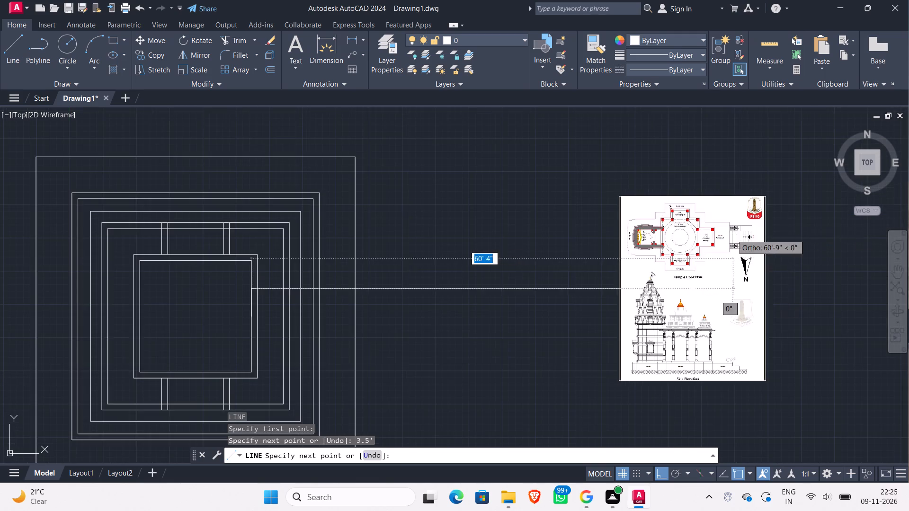
scroll(730, 234, up, 3)
scroll(681, 237, down, 2)
scroll(667, 246, up, 2)
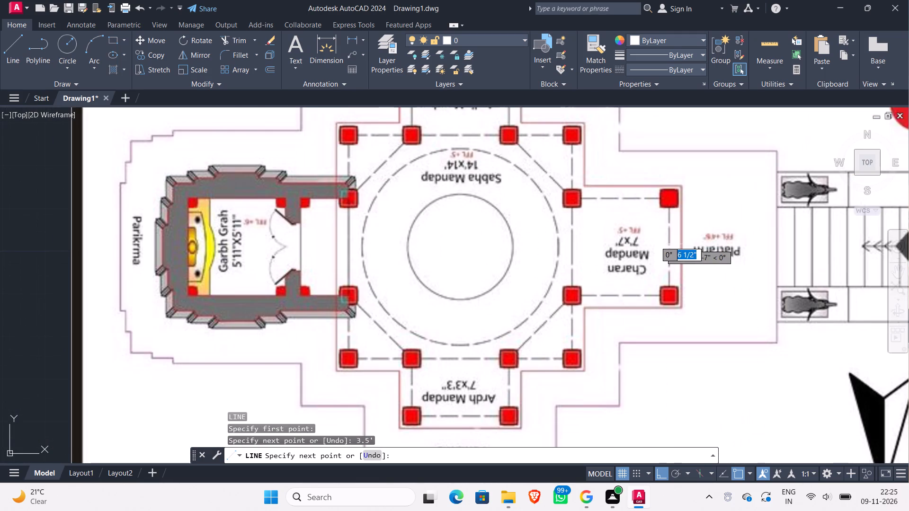
scroll(657, 246, up, 1)
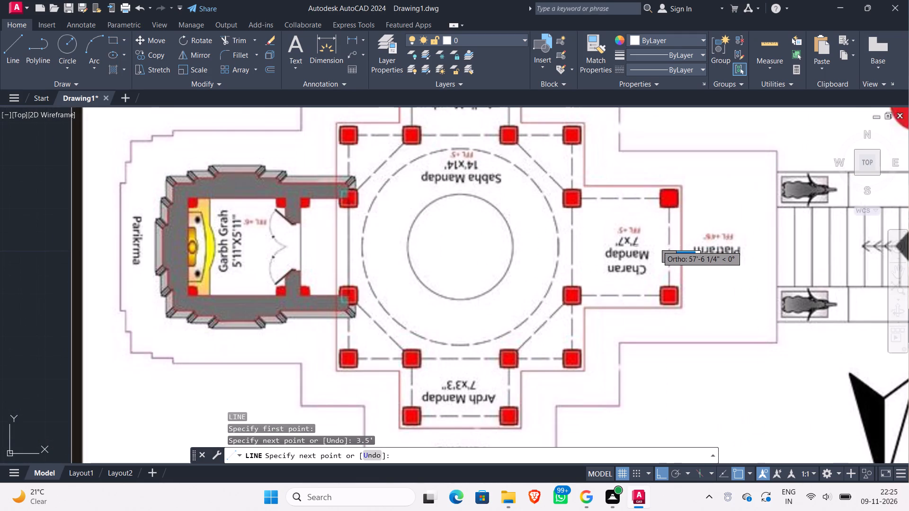
scroll(657, 246, down, 1)
scroll(657, 246, up, 1)
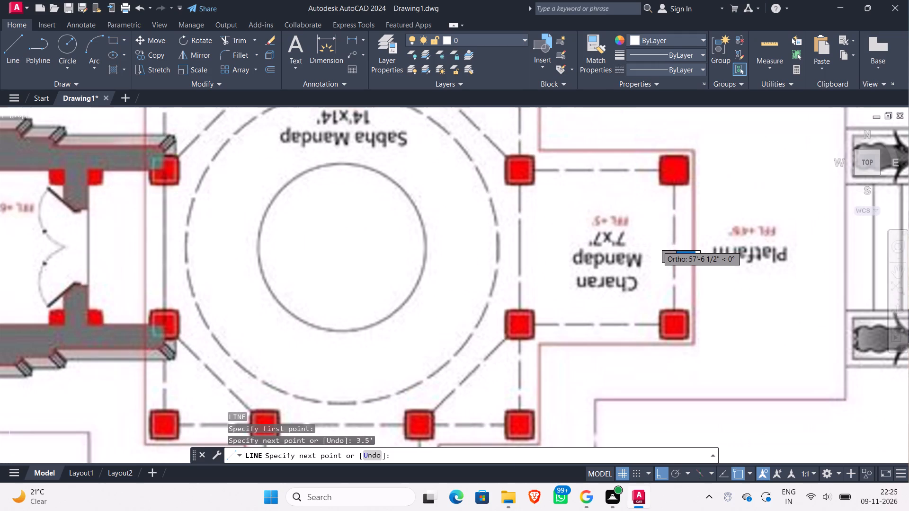
scroll(657, 248, down, 5)
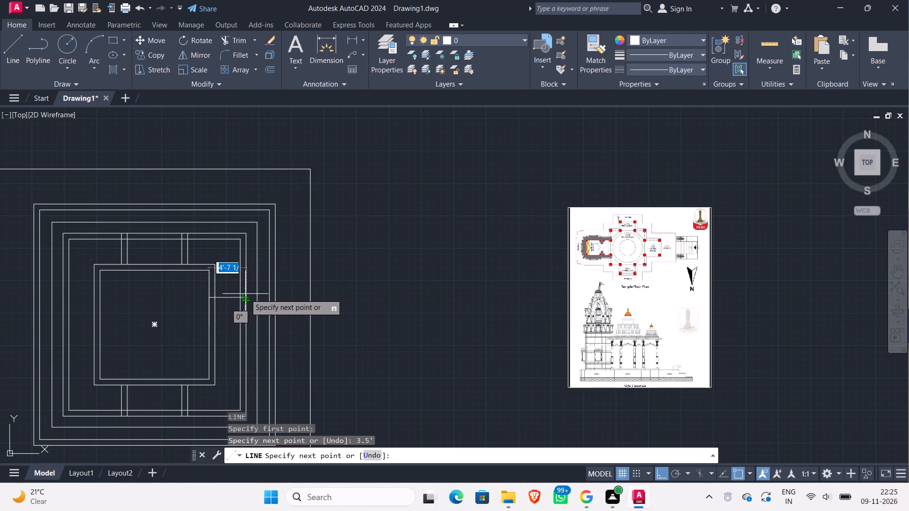
Draw a 7'-9" line east from the 3.5' line's north end to the inner outline of the outer double square.
scroll(245, 294, up, 2)
scroll(245, 294, down, 1)
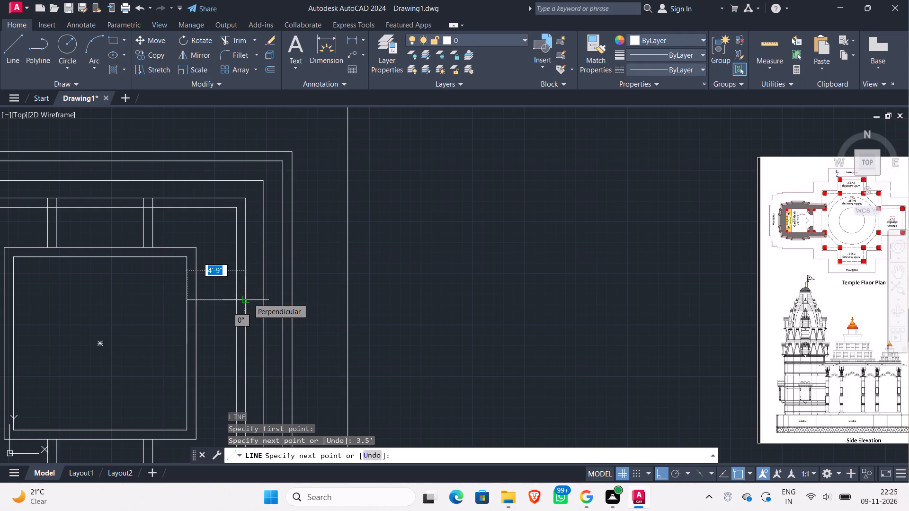
scroll(248, 298, down, 2)
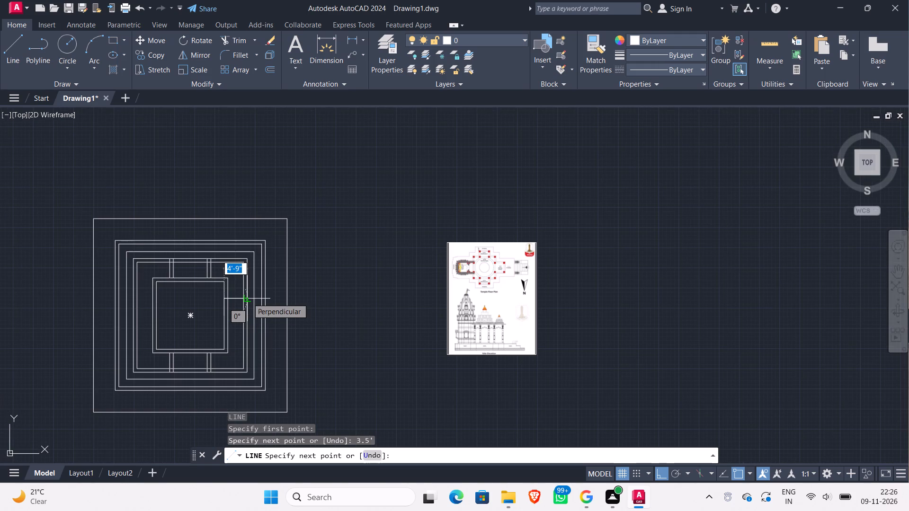
scroll(248, 298, up, 3)
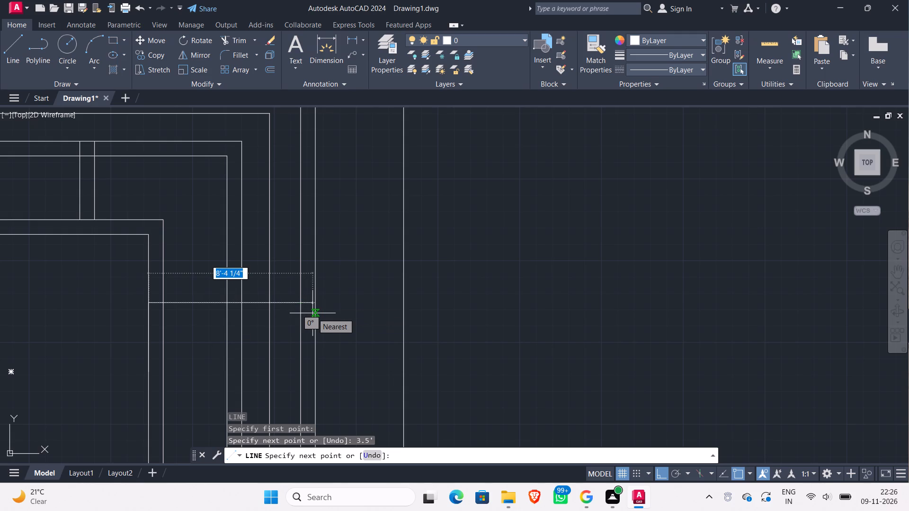
scroll(312, 313, down, 3)
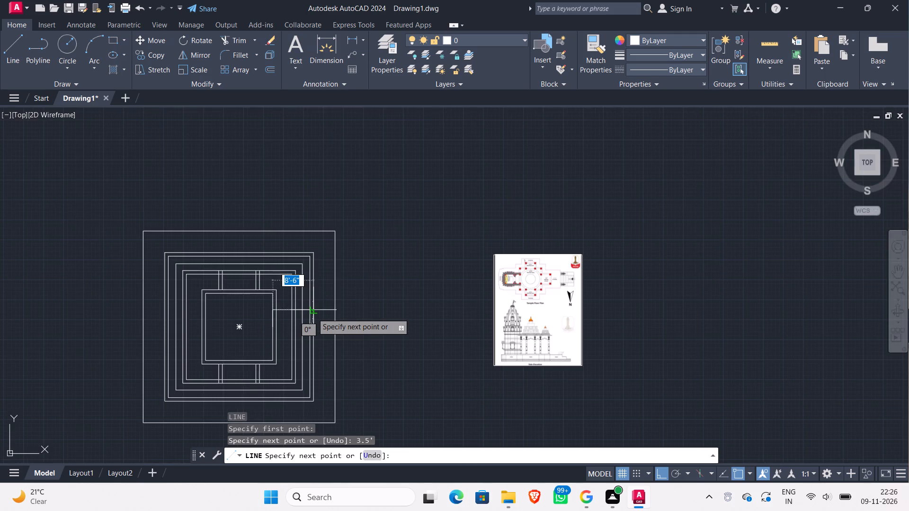
scroll(312, 313, up, 5)
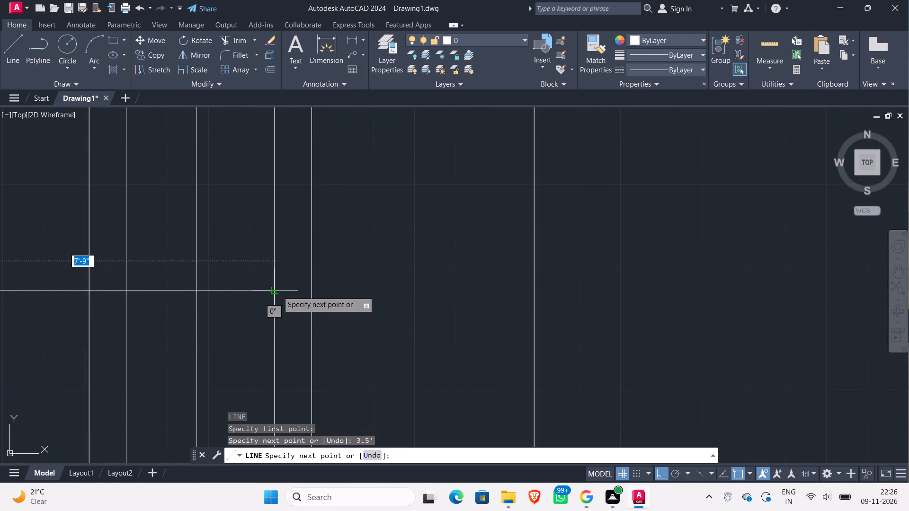
scroll(276, 291, down, 3)
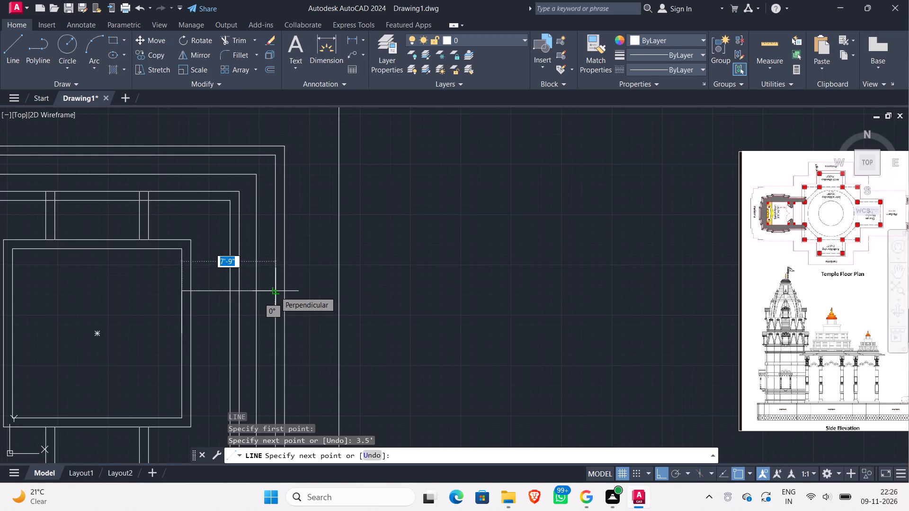
scroll(275, 291, up, 2)
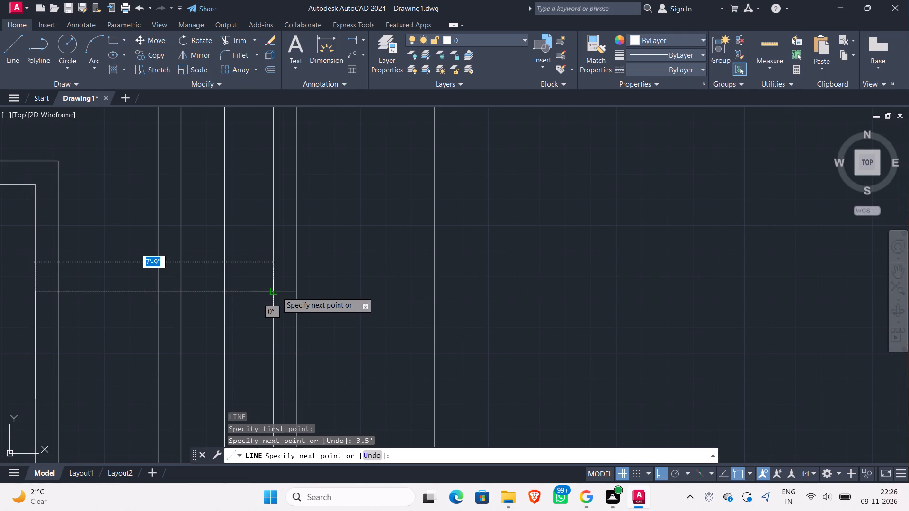
click(274, 292)
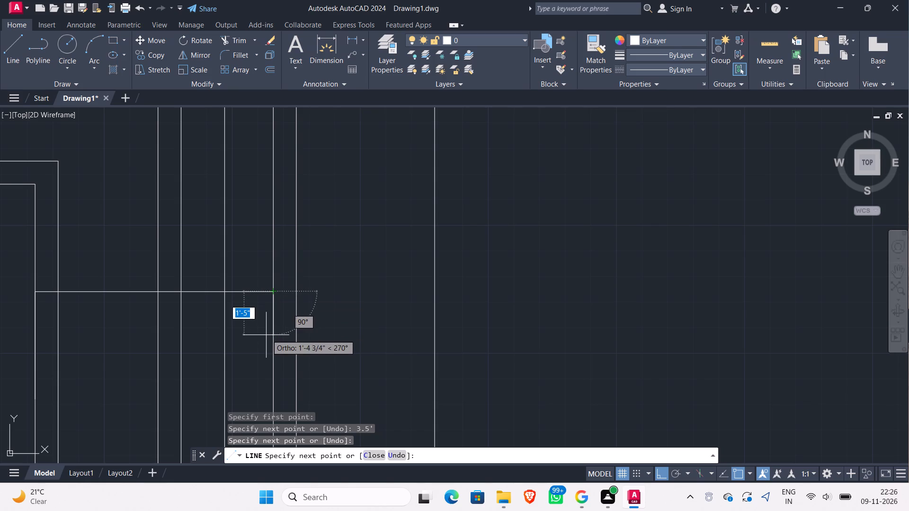
key(Escape)
Offset the new horizontal Charan Mandap line 9" to the north.
scroll(249, 324, down, 2)
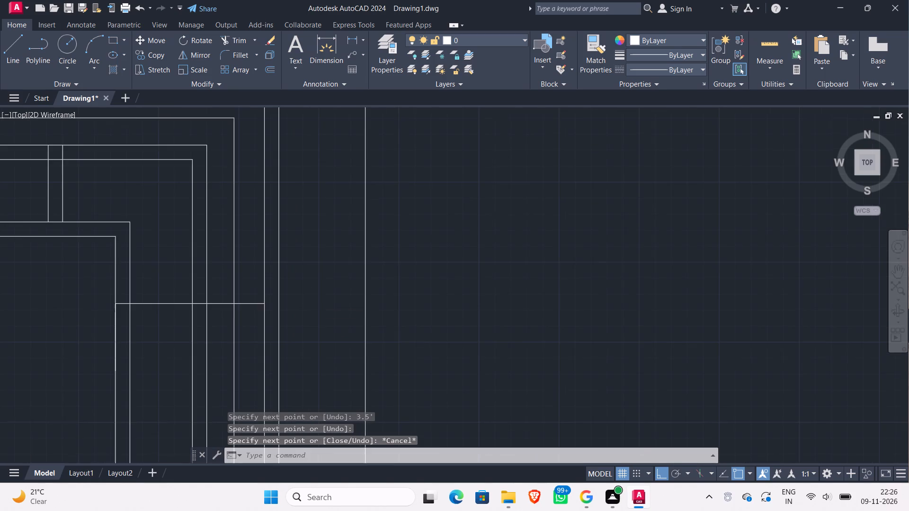
key(o)
key(Return)
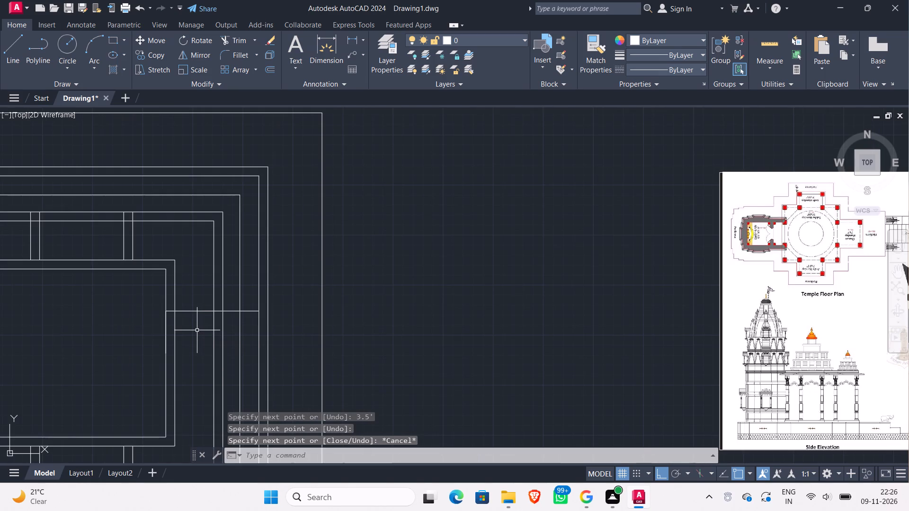
key(Return)
click(188, 310)
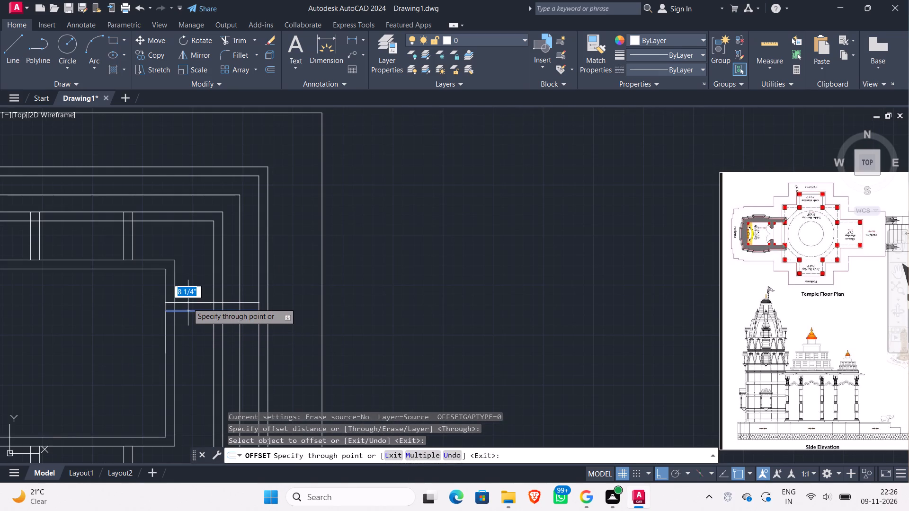
key(9)
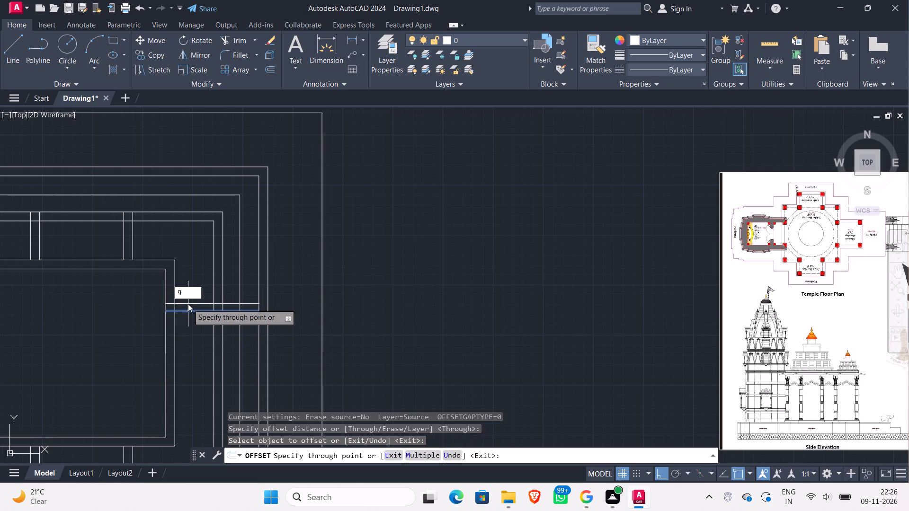
key(shift+quotedbl)
key(Return)
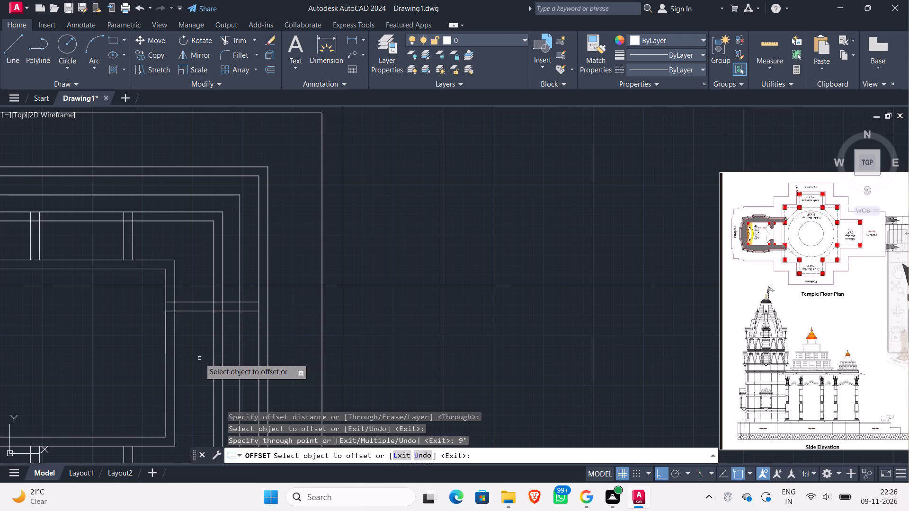
key(Escape)
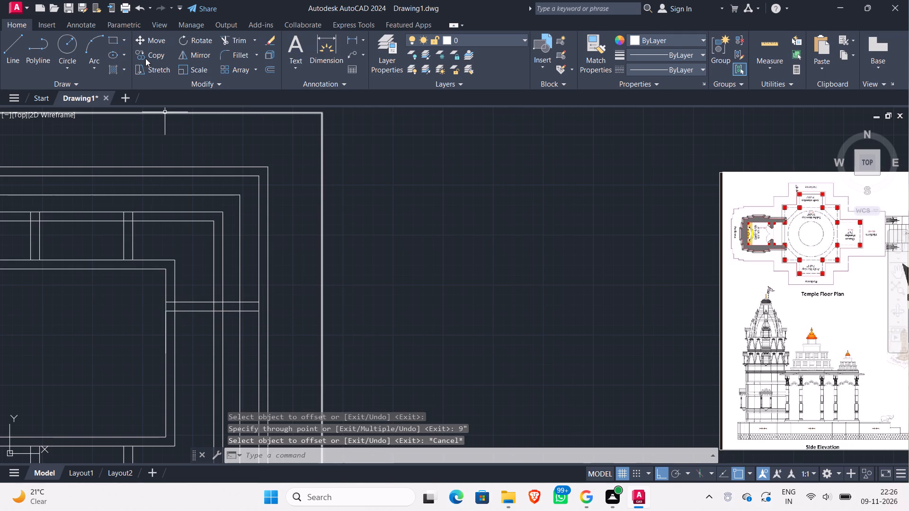
Mirror the two horizontal Charan Mandap lines across the squares' horizontal centreline, keeping the originals.
click(194, 324)
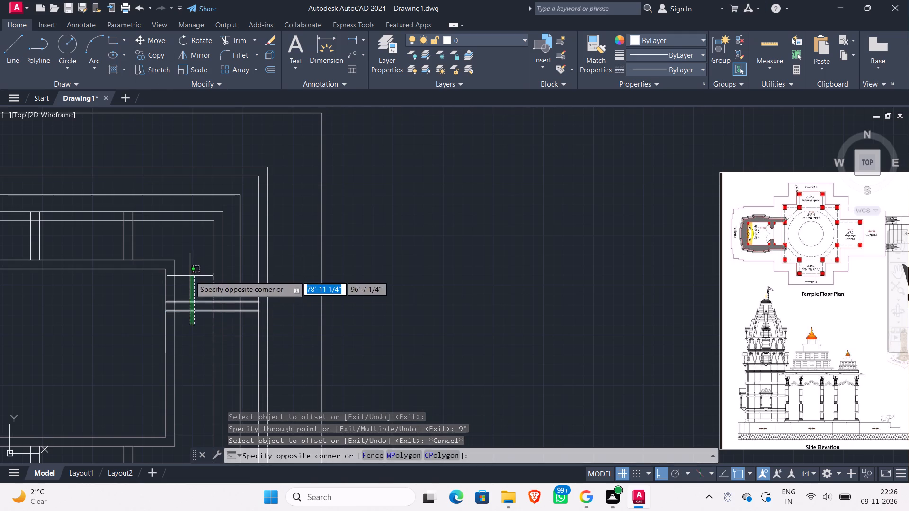
click(190, 275)
click(189, 56)
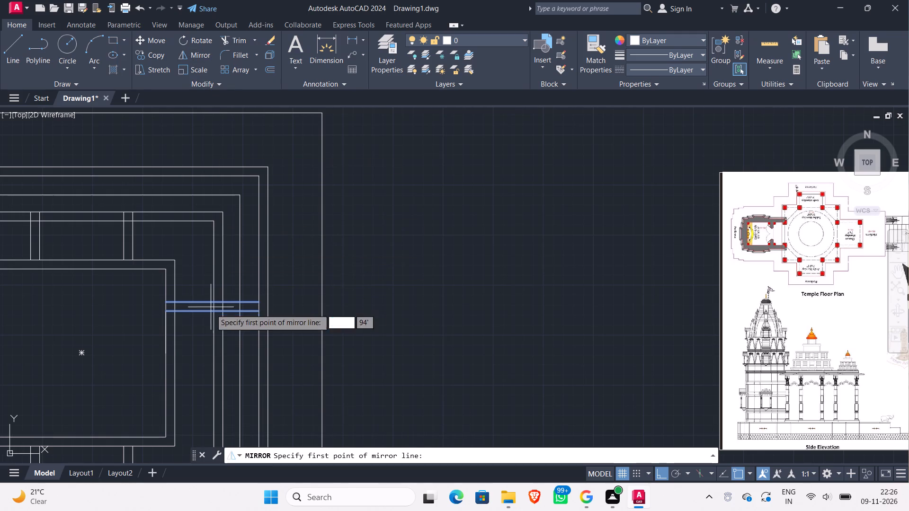
click(174, 354)
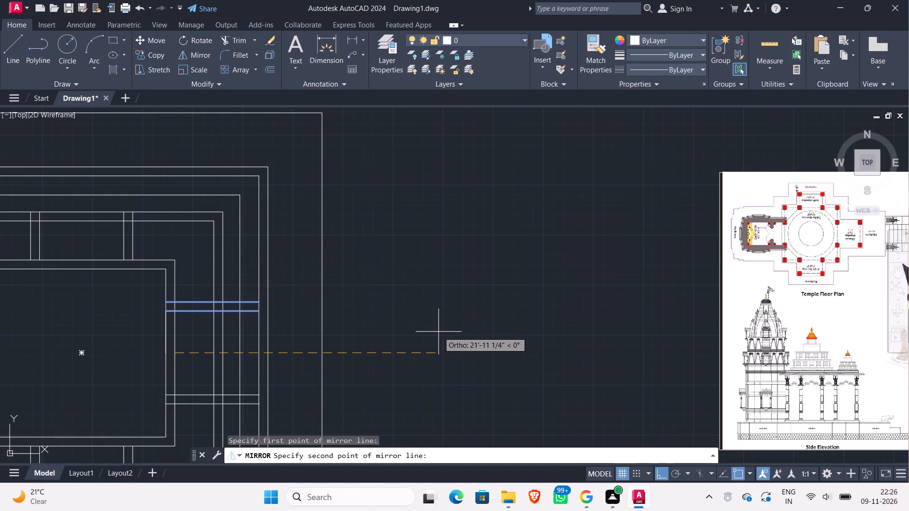
click(438, 332)
drag(455, 372, 438, 332)
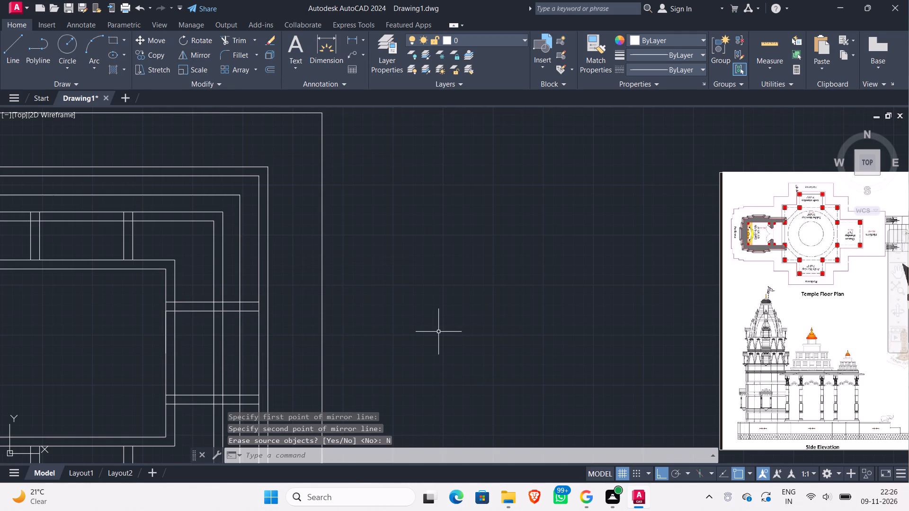
Delete the 3.5' vertical construction line on the innermost square's east edge.
click(166, 343)
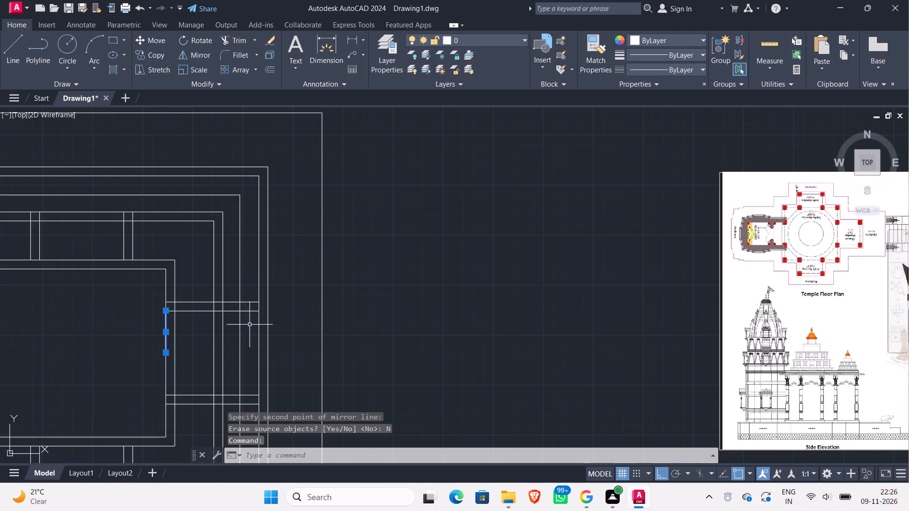
key(Delete)
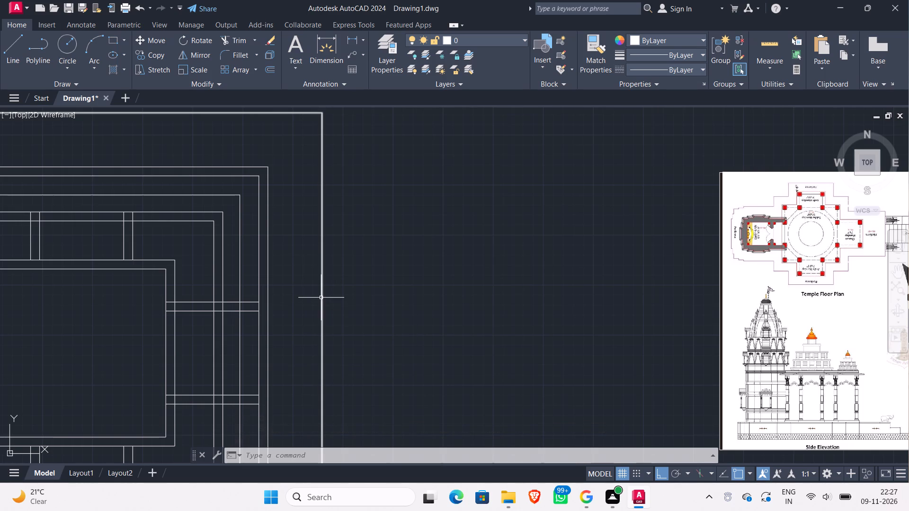
Examine the Charan Mandap and its column layout in the reference floor plan, comparing it with the drafted lines.
scroll(365, 309, down, 2)
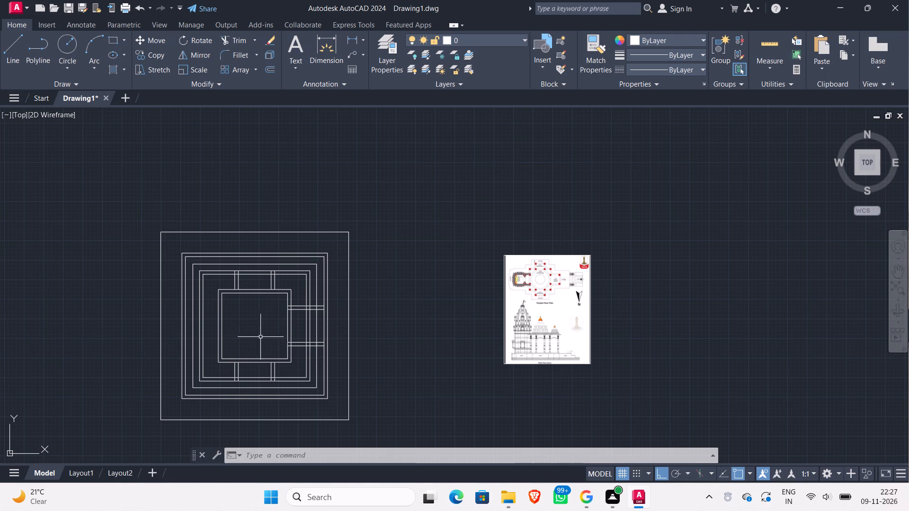
scroll(539, 292, up, 4)
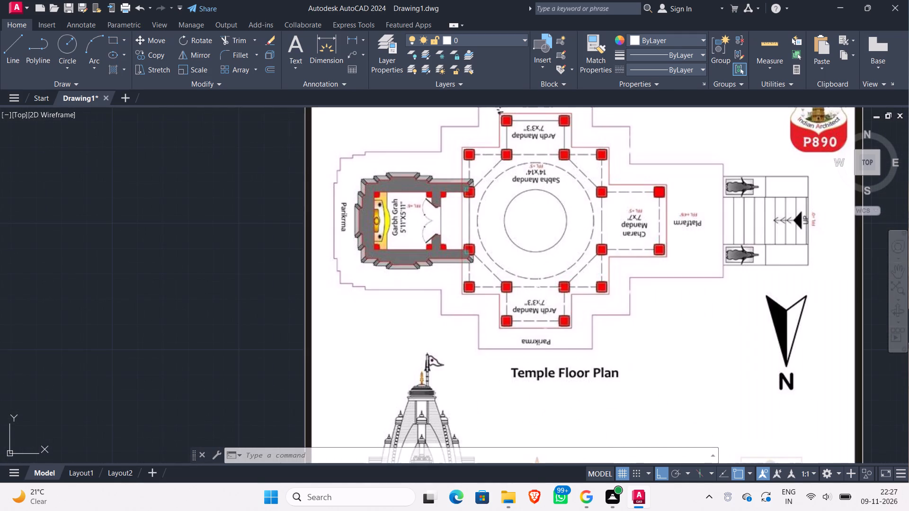
scroll(540, 293, down, 3)
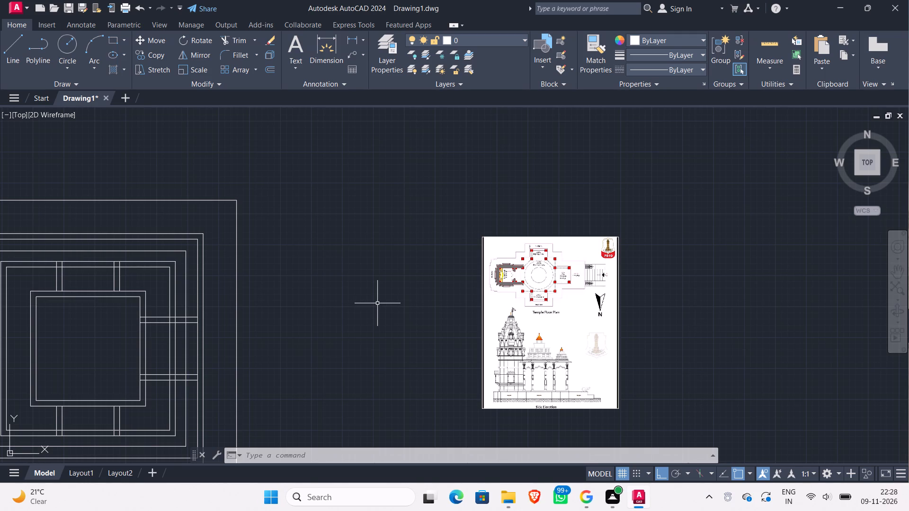
scroll(571, 280, up, 2)
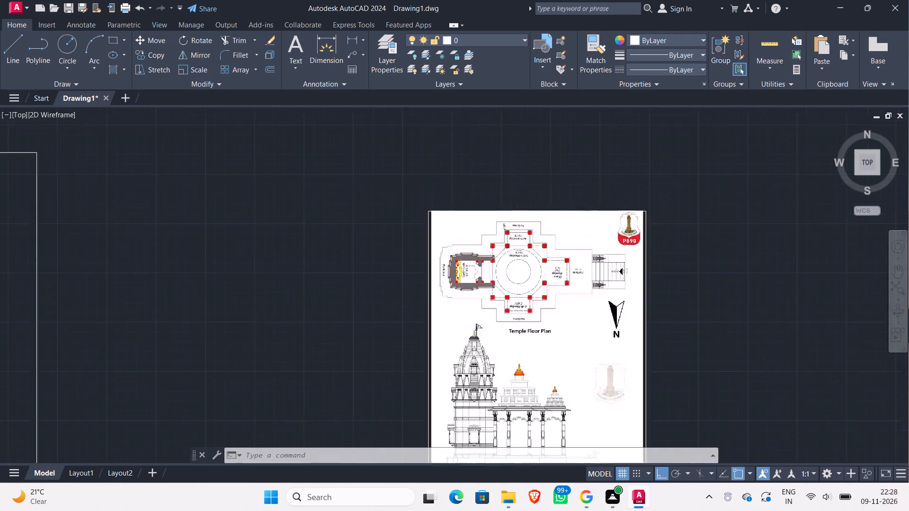
scroll(569, 276, up, 3)
scroll(569, 276, down, 7)
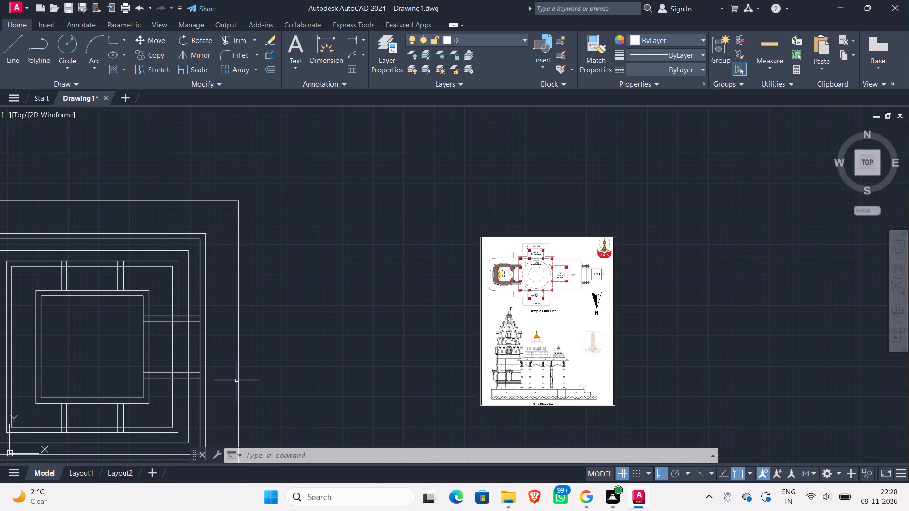
Extend the two outer horizontal Charan Mandap lines east to the outer outline of the outer double square.
middle_drag(273, 370, 354, 299)
scroll(302, 275, up, 2)
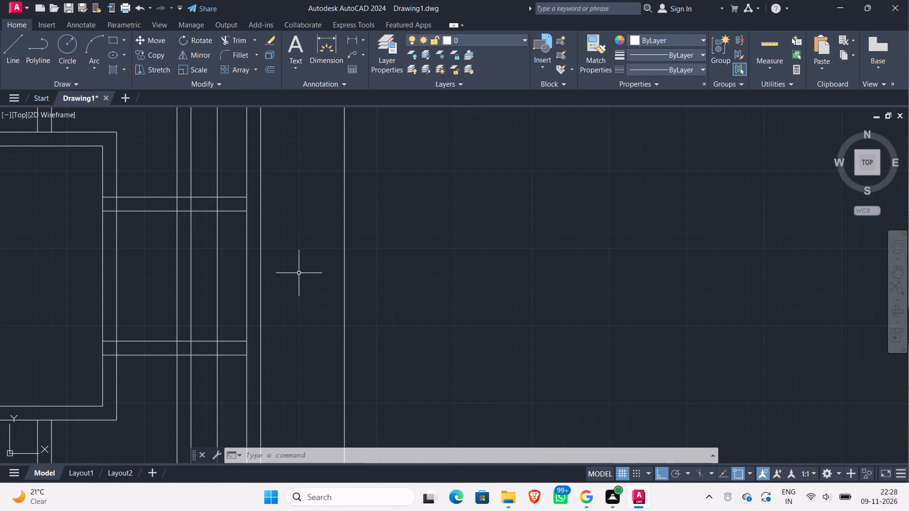
scroll(282, 271, down, 1)
scroll(273, 238, up, 2)
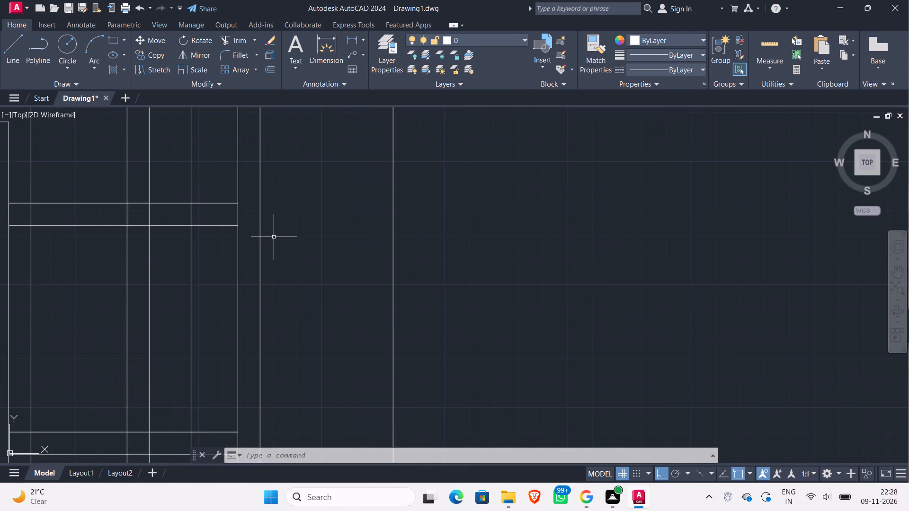
scroll(274, 237, down, 1)
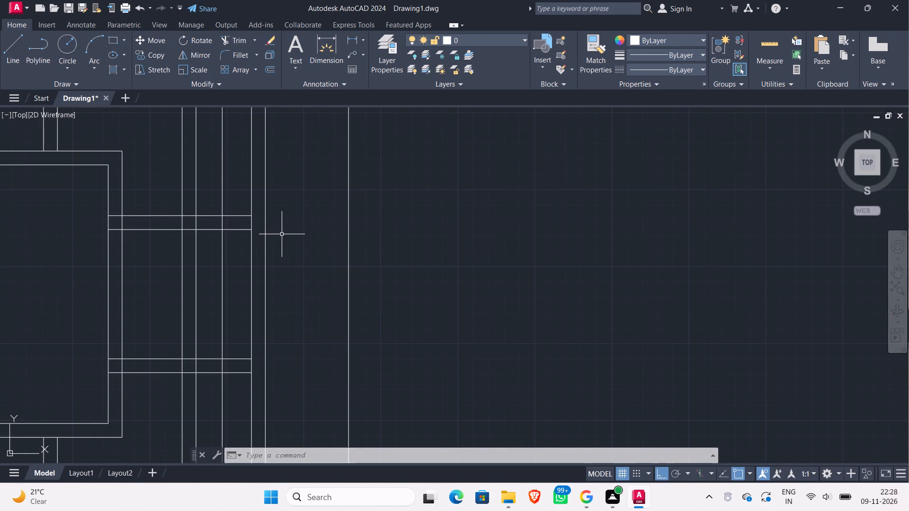
key(t)
key(r)
key(Return)
key(Return)
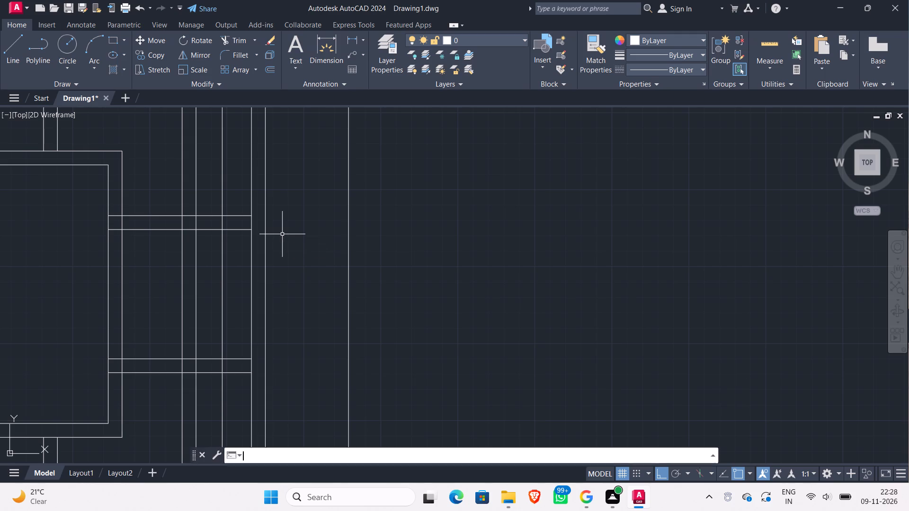
shift+click(246, 221)
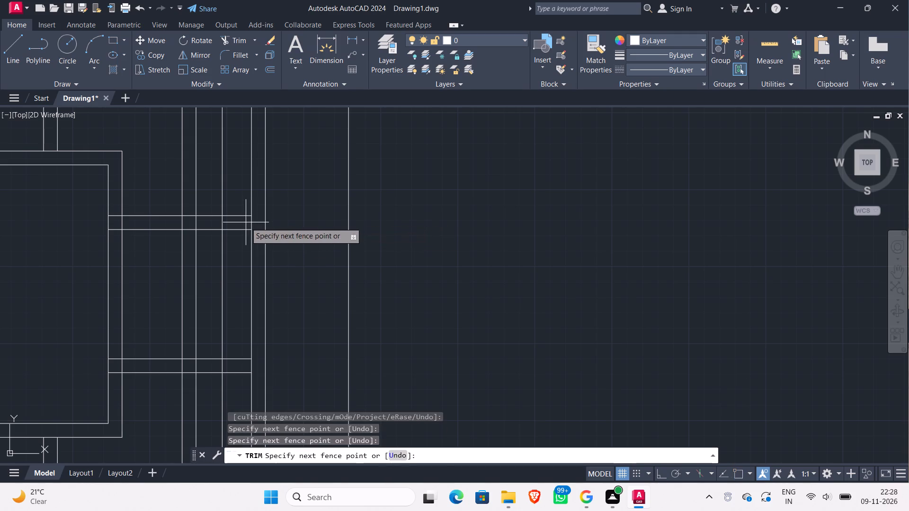
shift+click(227, 194)
shift+click(239, 368)
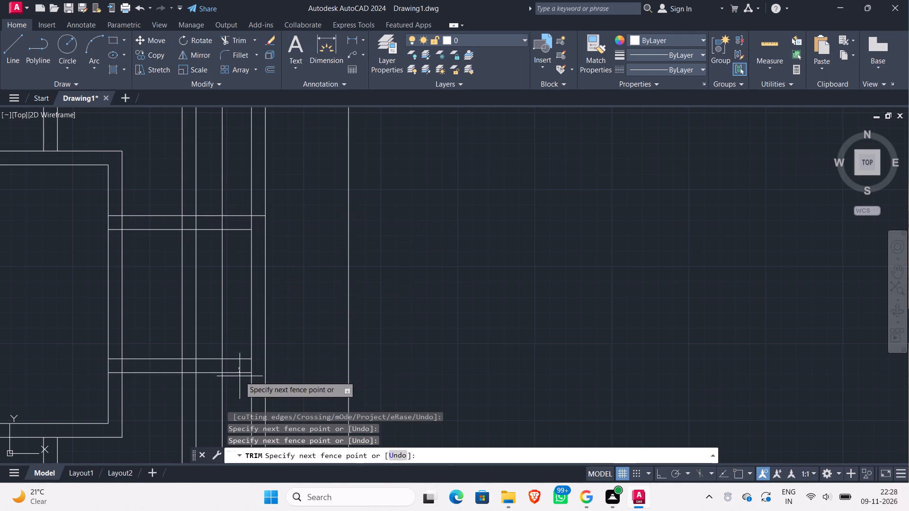
shift+click(240, 376)
key(Escape)
Examine the reference floor plan around the Sabha Mandap, Charan Mandap and platform against the drafted squares and lines.
scroll(500, 283, down, 2)
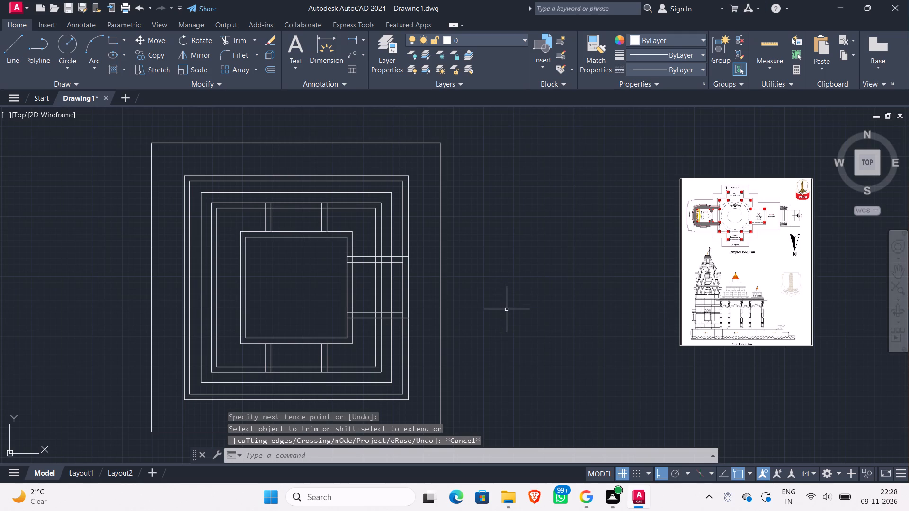
middle_drag(507, 309, 489, 282)
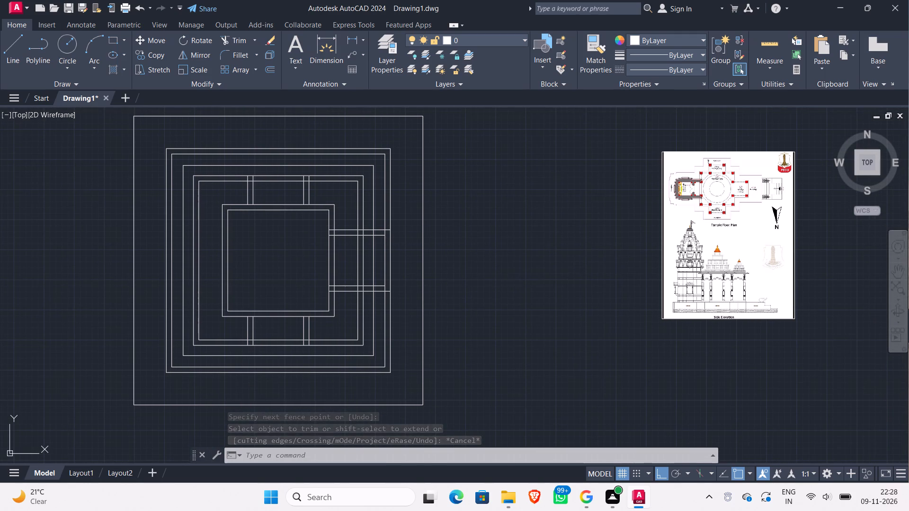
scroll(716, 206, up, 1)
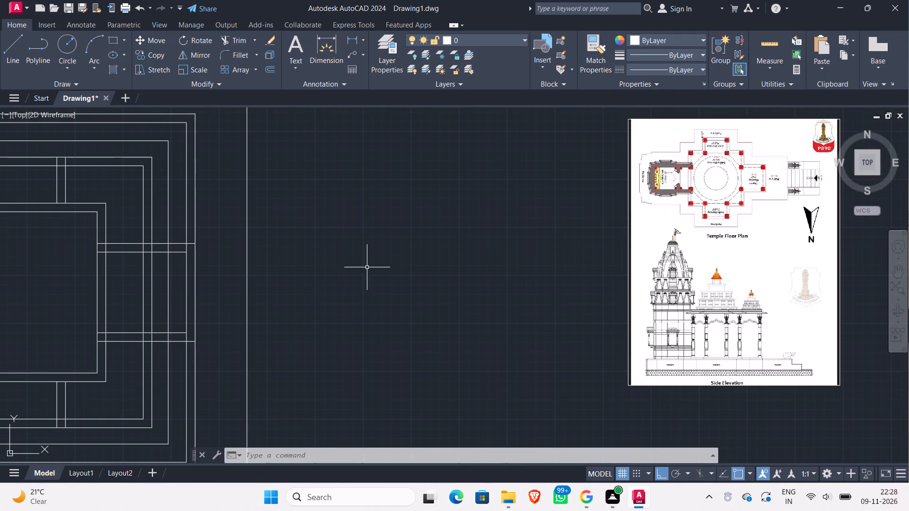
scroll(367, 267, down, 1)
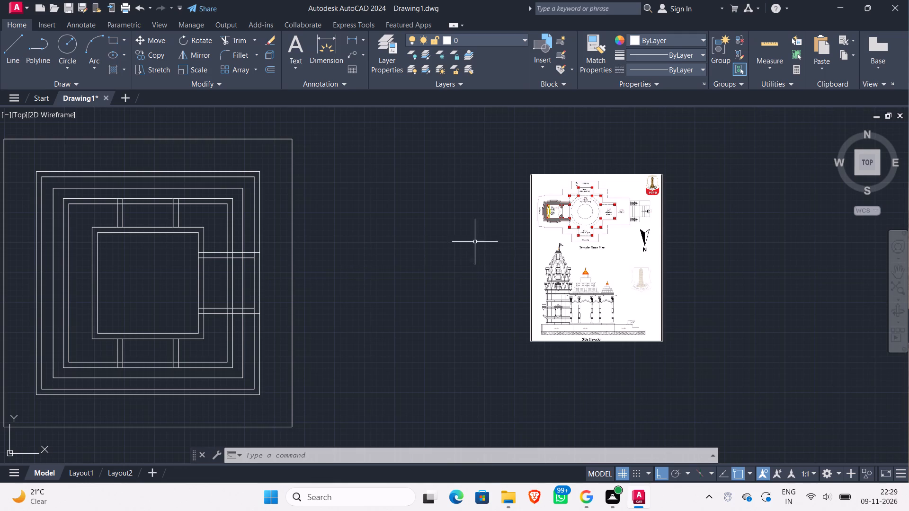
scroll(623, 220, up, 5)
scroll(623, 218, down, 2)
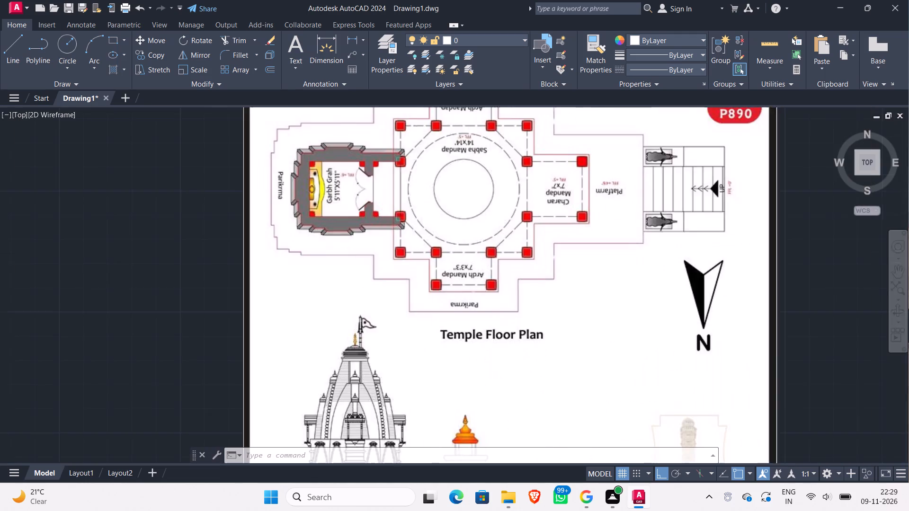
scroll(623, 218, down, 4)
scroll(636, 229, up, 2)
scroll(637, 227, down, 2)
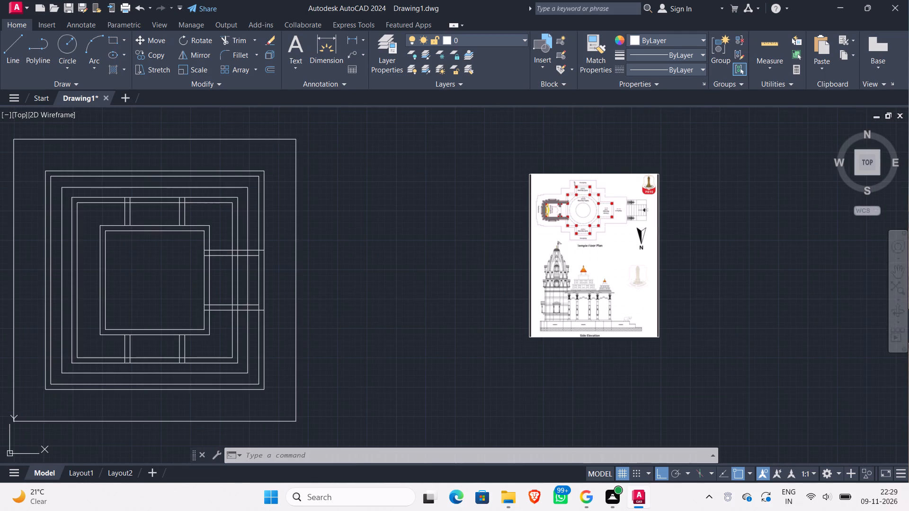
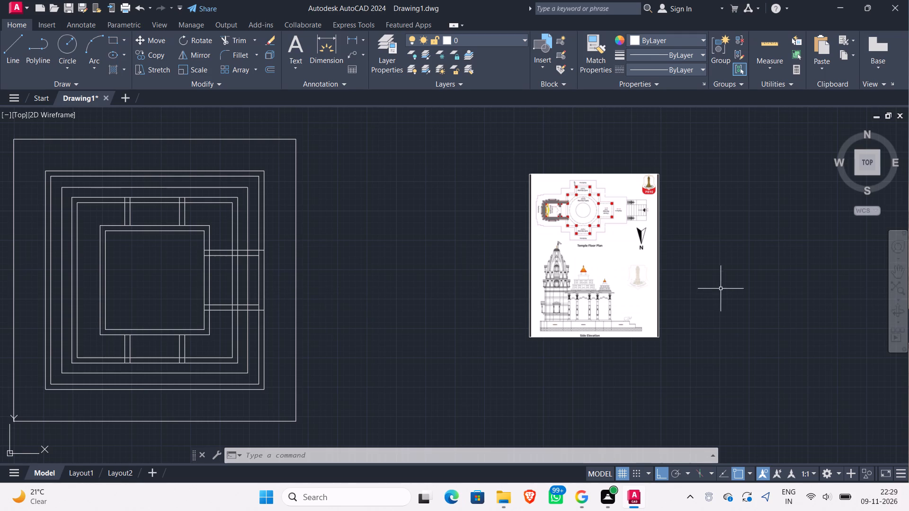
Examine the Garbh Grah, Parikrma outline and Ardh Mandap in the reference floor plan, comparing them with the drafted squares and lines.
scroll(613, 225, up, 2)
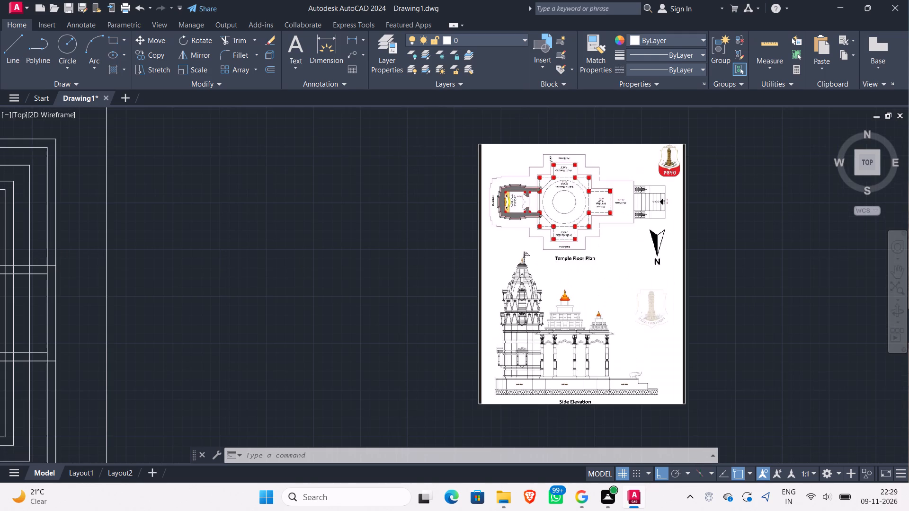
scroll(613, 222, down, 2)
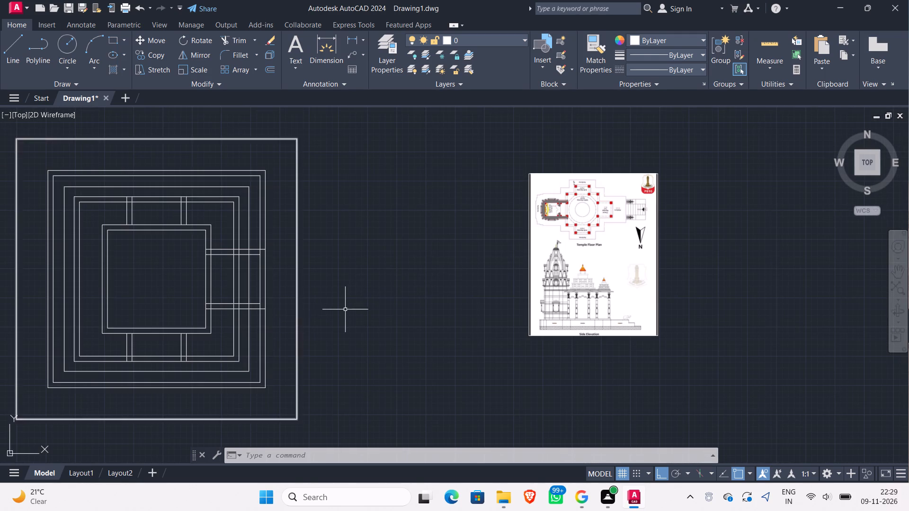
middle_drag(347, 309, 417, 302)
scroll(655, 227, up, 3)
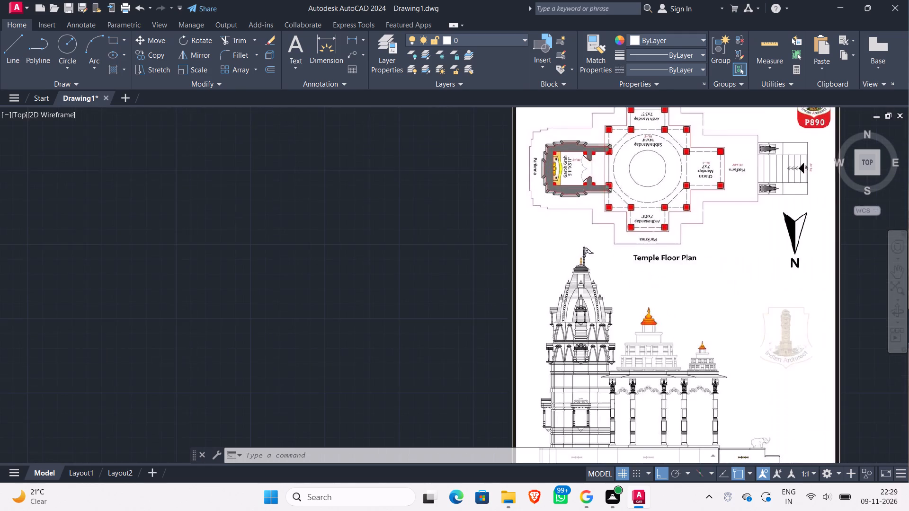
scroll(648, 218, down, 4)
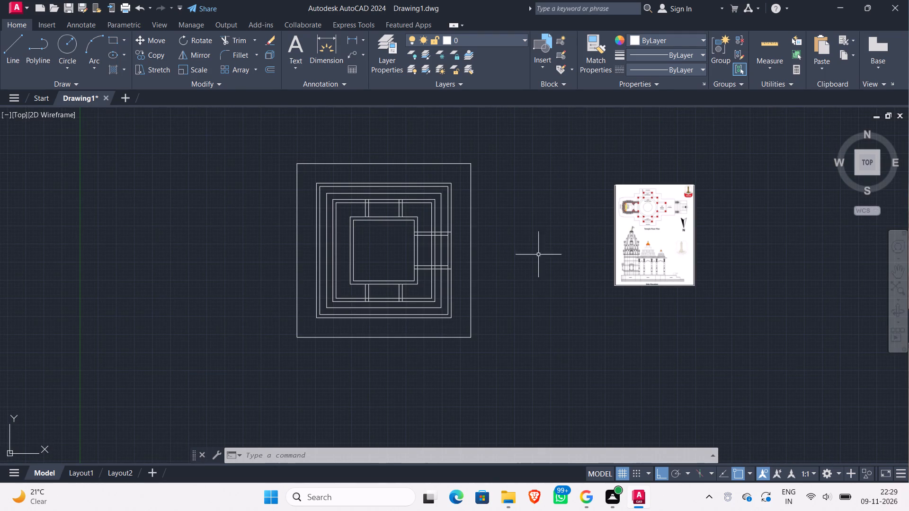
scroll(637, 219, up, 3)
scroll(641, 216, down, 2)
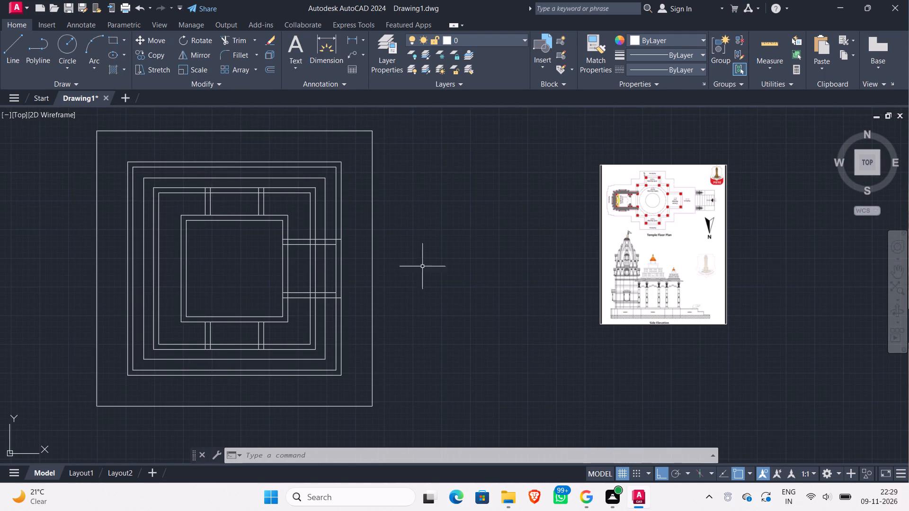
scroll(634, 202, up, 2)
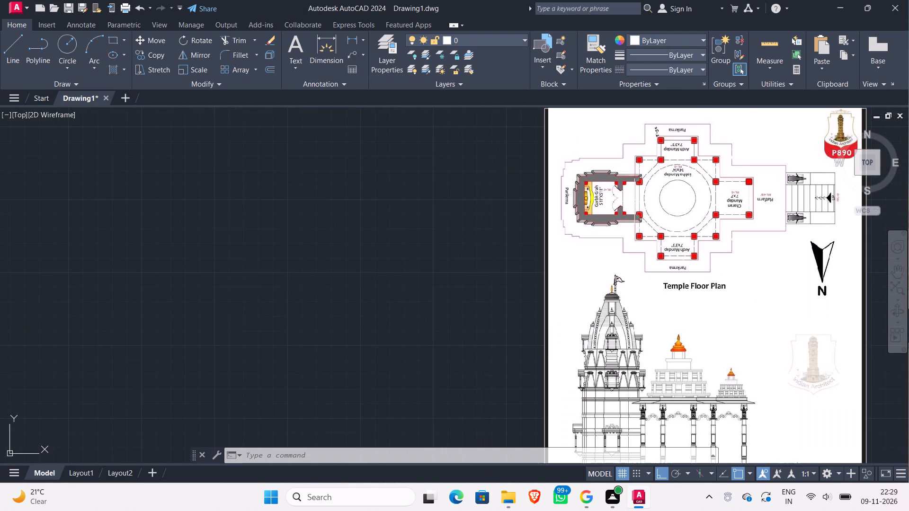
scroll(634, 202, down, 2)
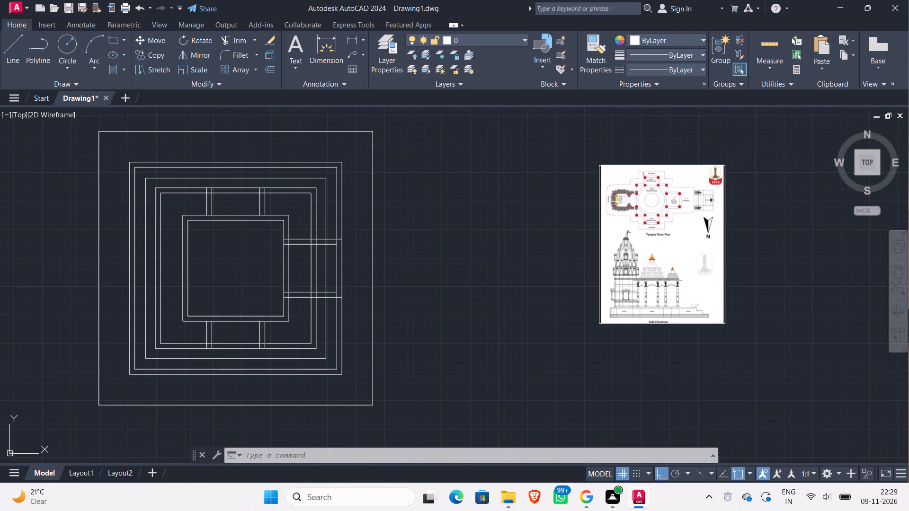
scroll(635, 201, up, 1)
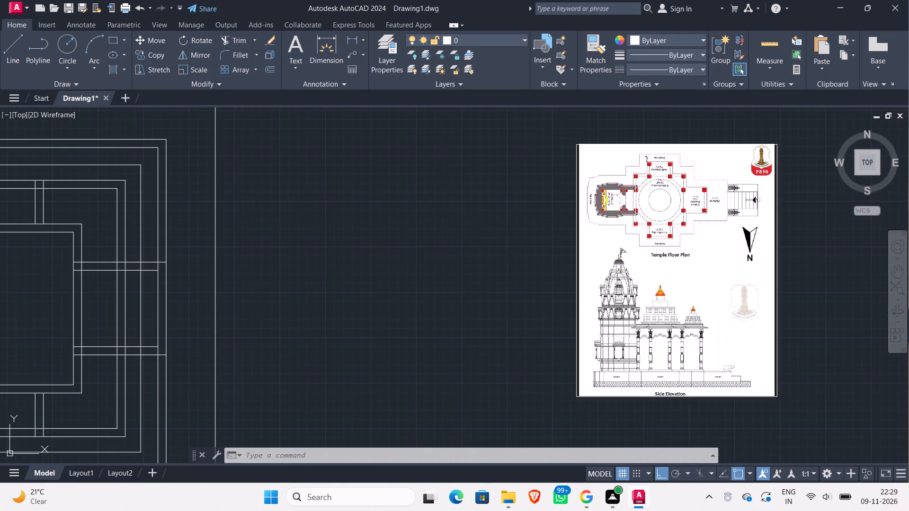
scroll(635, 201, up, 2)
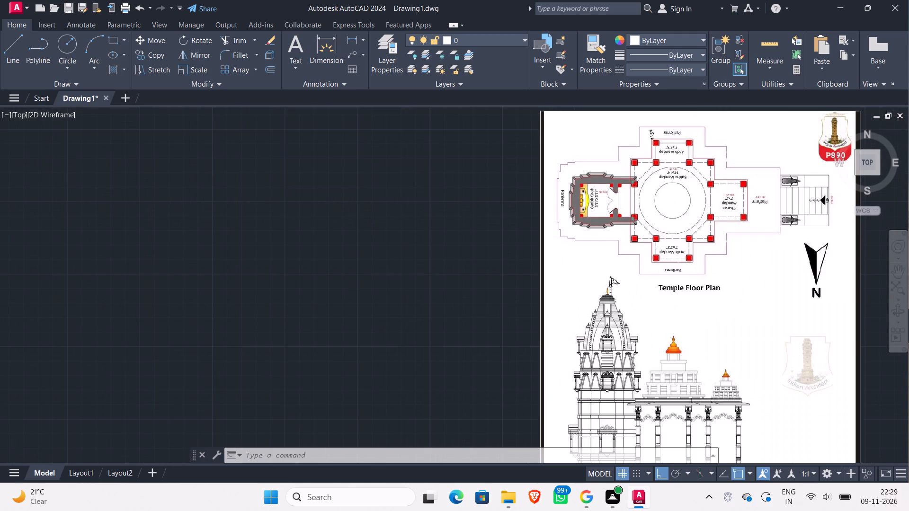
scroll(690, 250, up, 1)
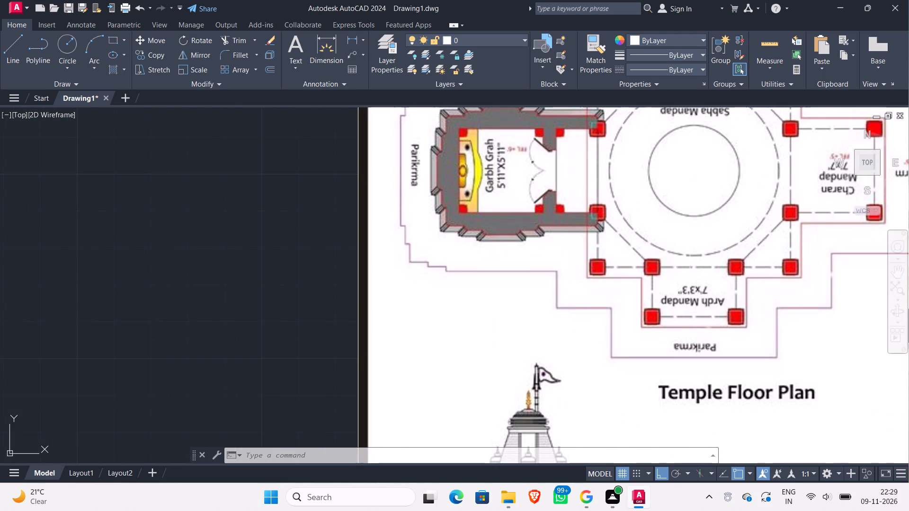
scroll(690, 250, down, 1)
scroll(690, 250, up, 1)
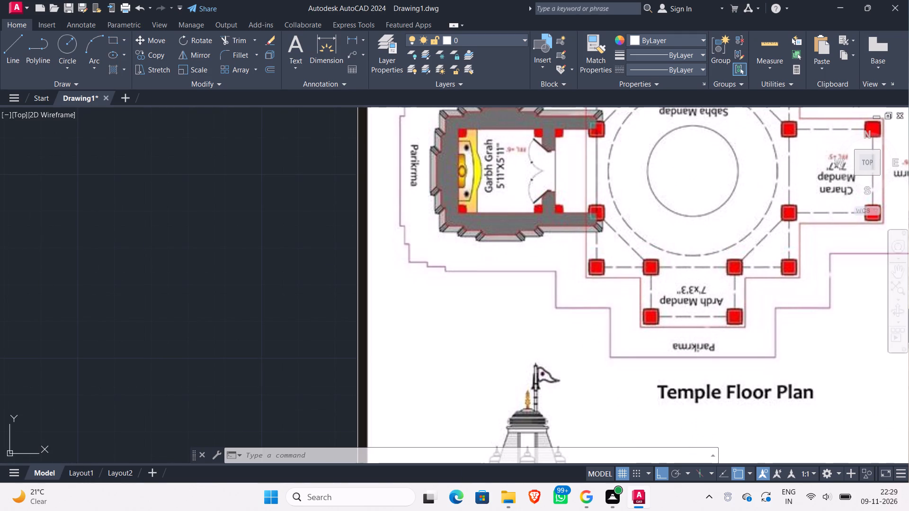
scroll(607, 257, up, 2)
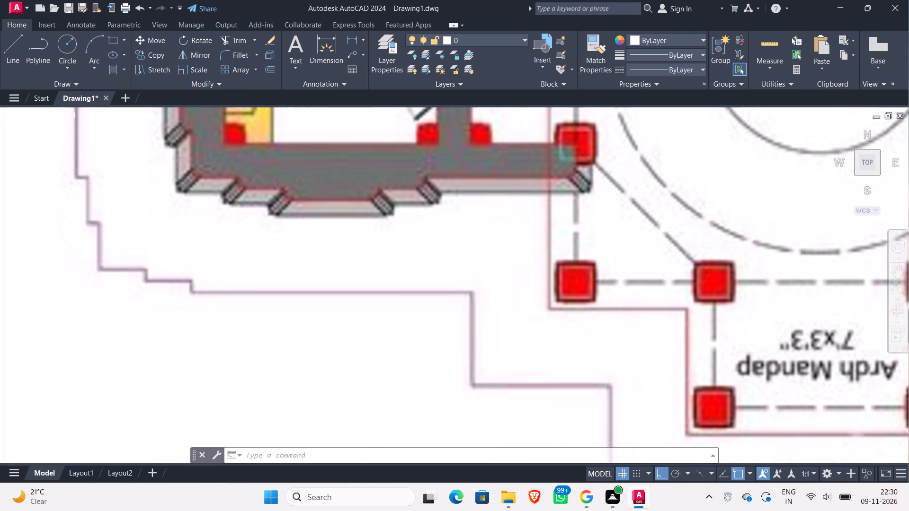
scroll(607, 257, down, 1)
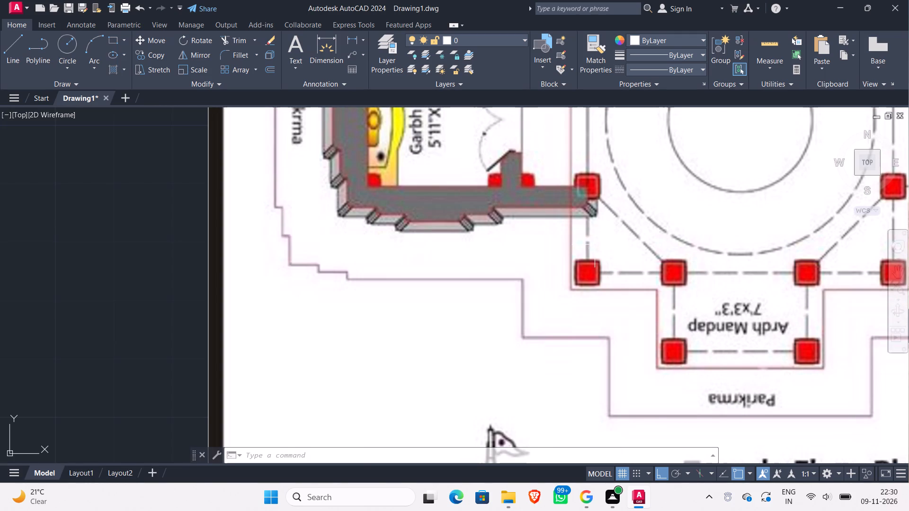
scroll(595, 245, down, 1)
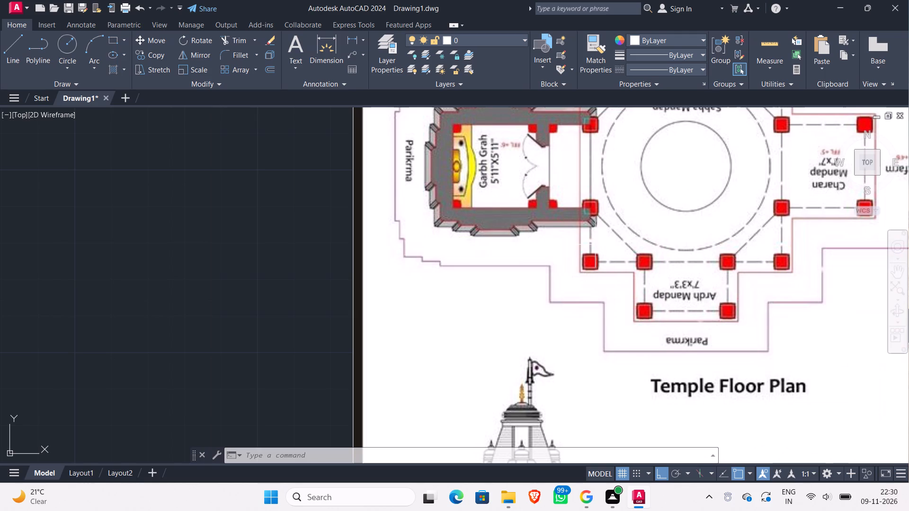
scroll(595, 245, down, 1)
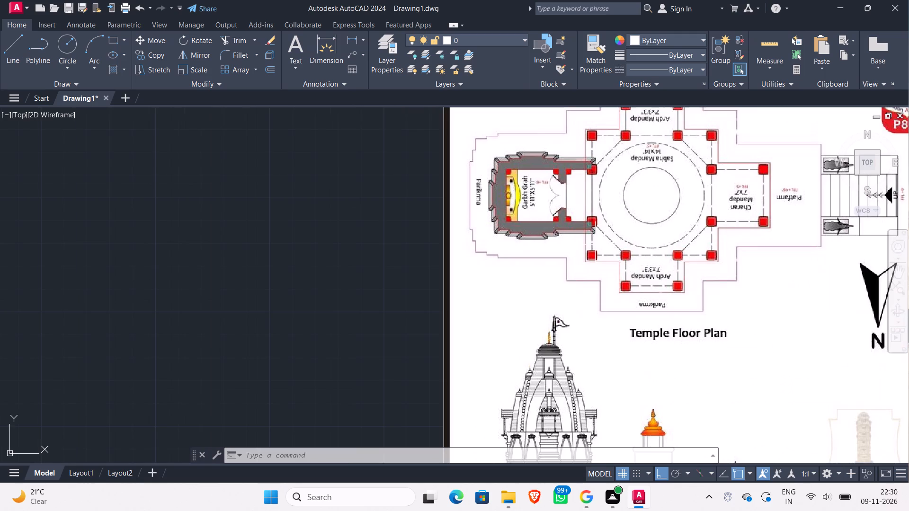
scroll(595, 245, down, 1)
scroll(314, 281, down, 1)
middle_drag(204, 295, 204, 295)
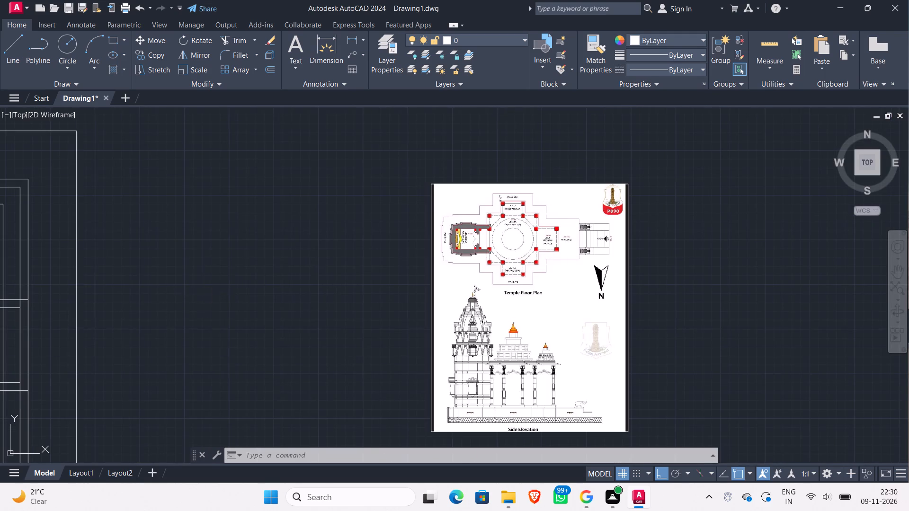
middle_drag(204, 295, 401, 260)
middle_drag(48, 345, 266, 310)
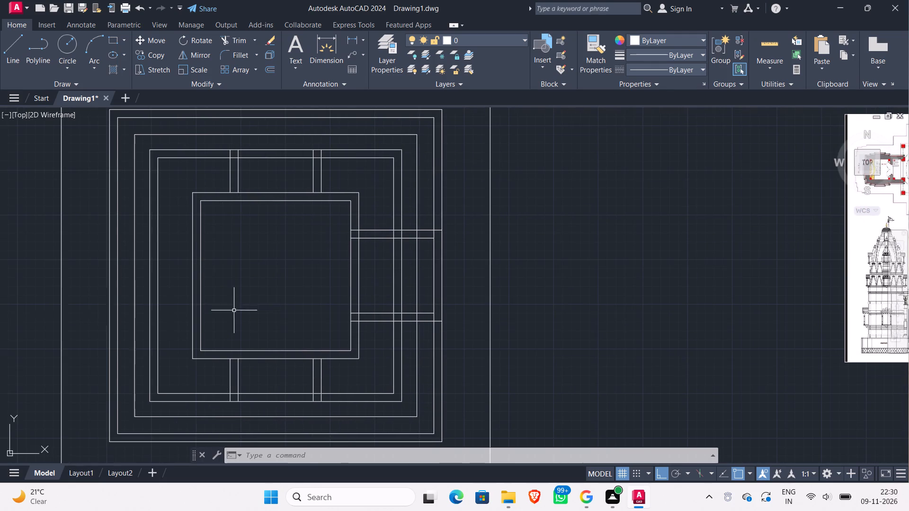
scroll(333, 265, down, 1)
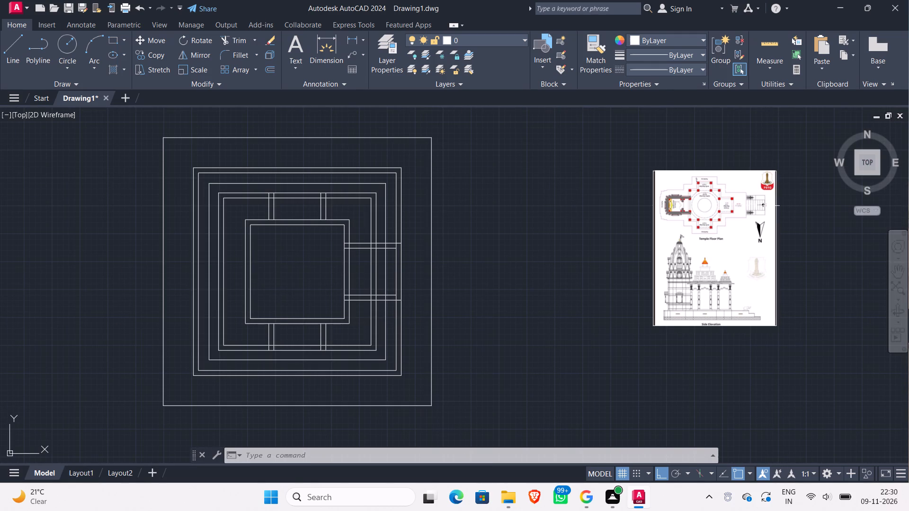
scroll(693, 206, up, 3)
scroll(692, 205, down, 3)
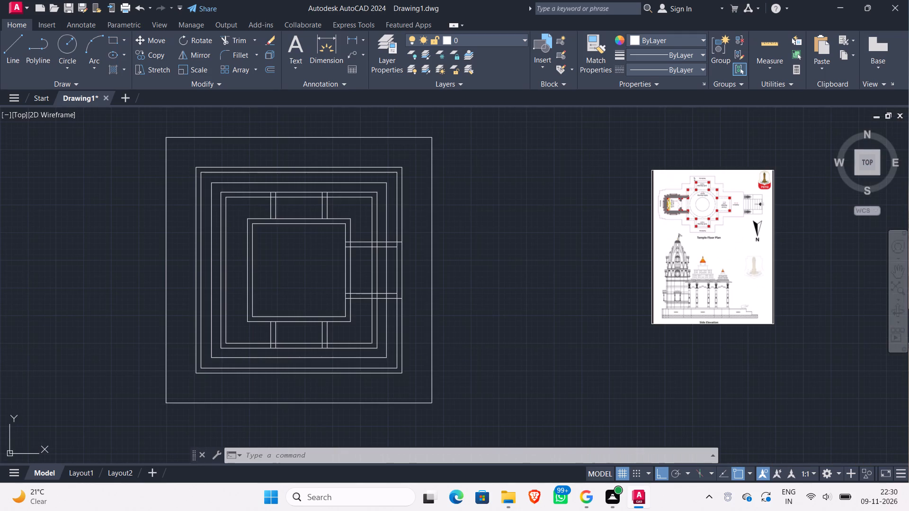
scroll(692, 205, up, 2)
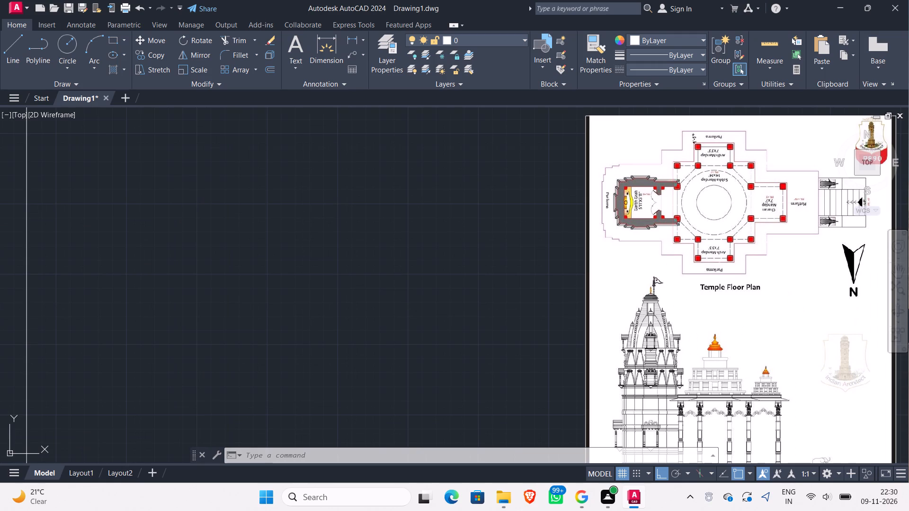
scroll(692, 205, up, 1)
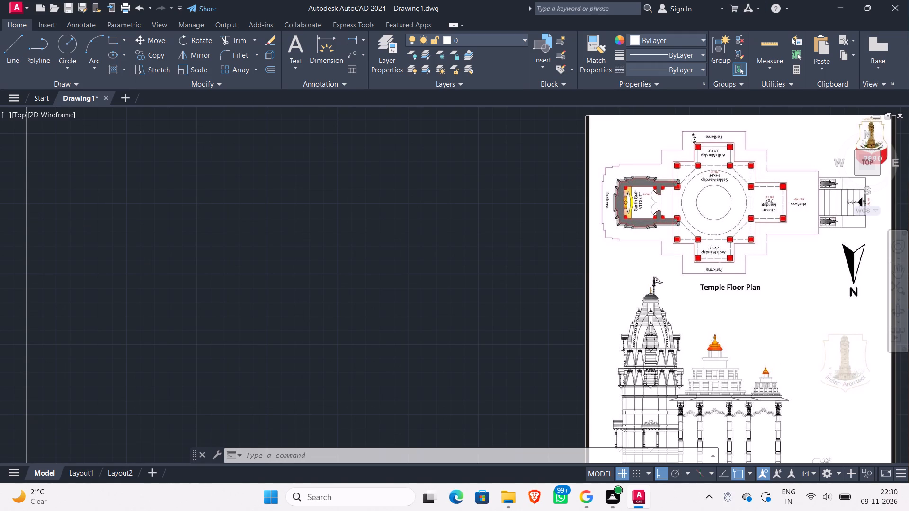
scroll(692, 205, down, 2)
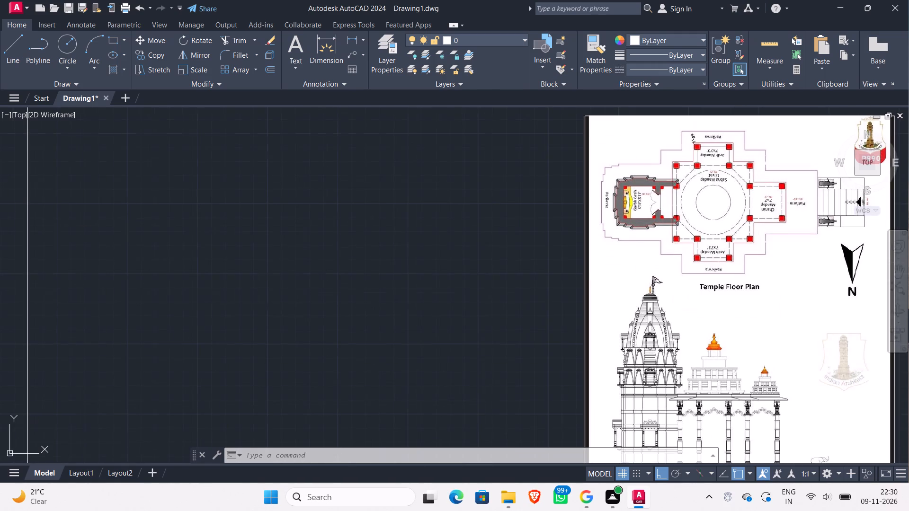
Mirror the four horizontal Charan Mandap lines to the west side about the innermost square's vertical centre axis, keeping the originals.
scroll(690, 209, down, 2)
scroll(475, 270, up, 2)
click(500, 279)
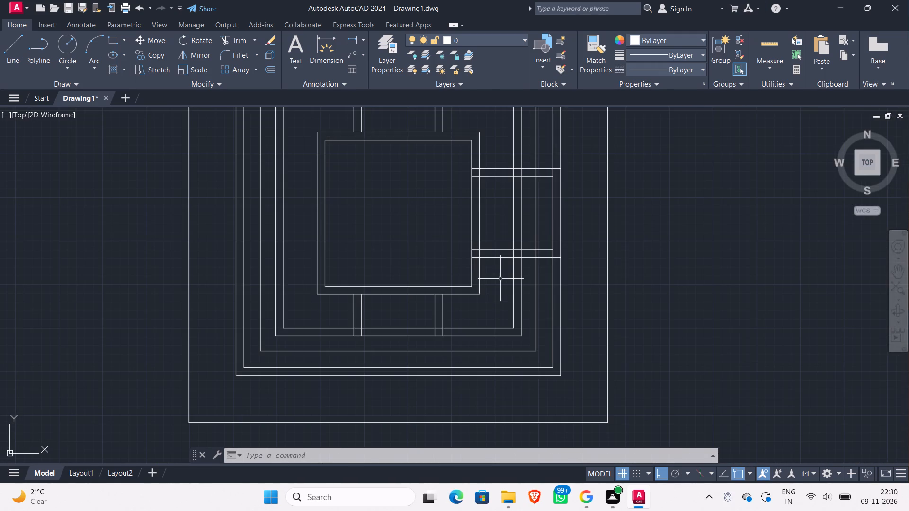
click(490, 148)
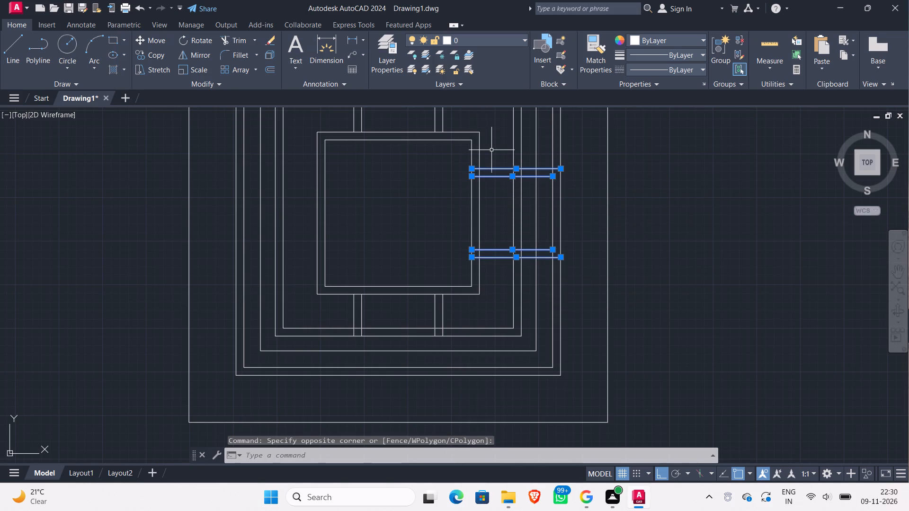
click(184, 53)
scroll(378, 229, down, 1)
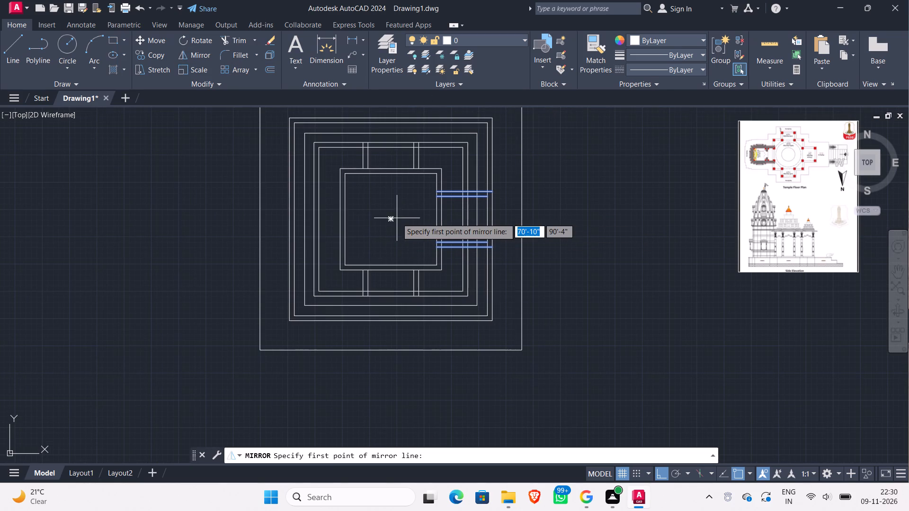
click(387, 218)
scroll(391, 167, down, 2)
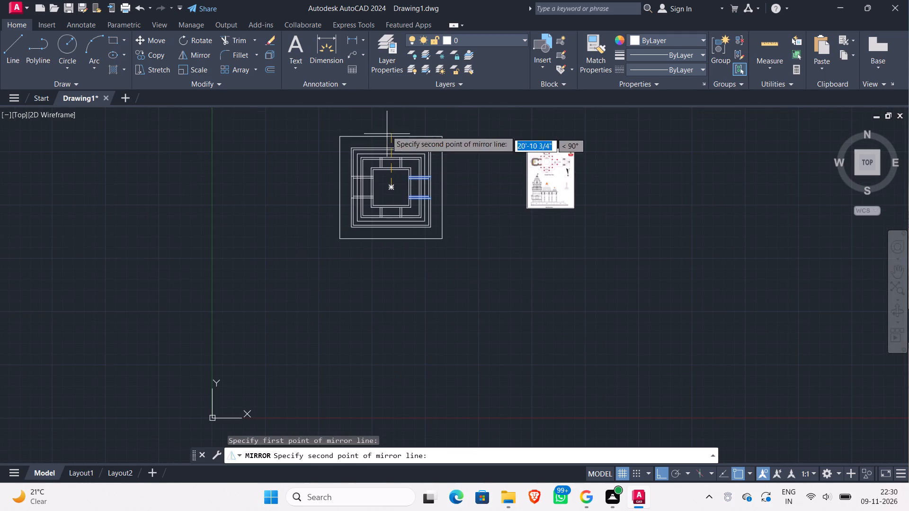
click(389, 122)
drag(407, 163, 389, 121)
Examine the reference floor plan's Garbh Grah, mandaps and platform against the drafted squares and the horizontal lines on both sides.
scroll(369, 297, up, 1)
middle_drag(369, 294, 368, 294)
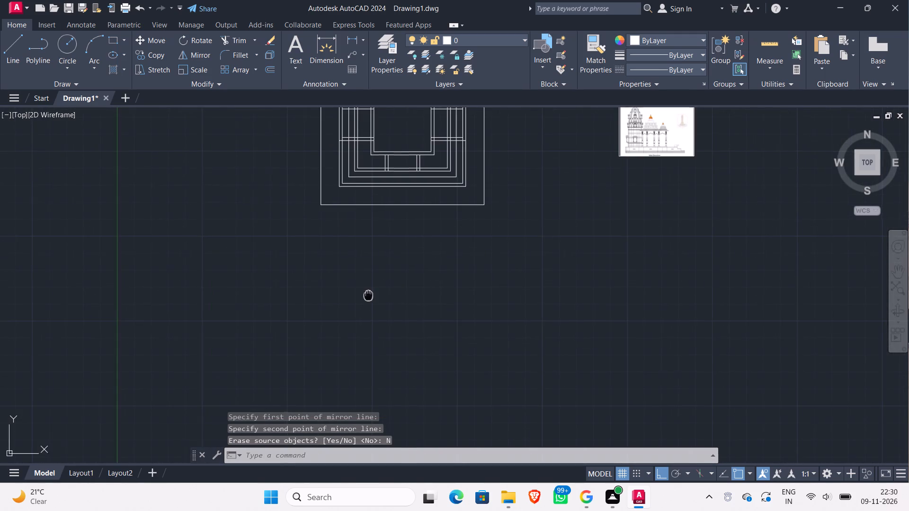
middle_drag(368, 294, 356, 375)
scroll(624, 200, up, 1)
middle_drag(490, 248, 523, 342)
scroll(522, 317, down, 1)
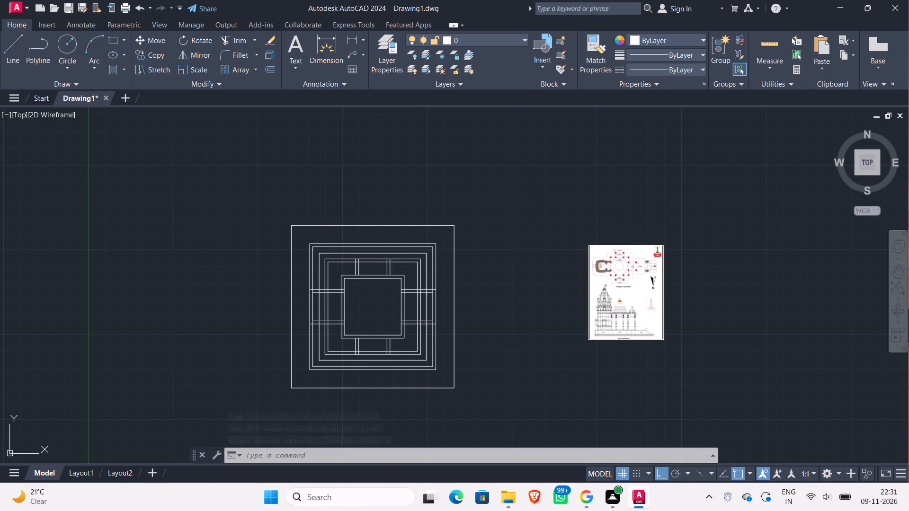
scroll(631, 292, up, 2)
scroll(555, 272, up, 1)
scroll(555, 269, down, 1)
scroll(604, 252, up, 1)
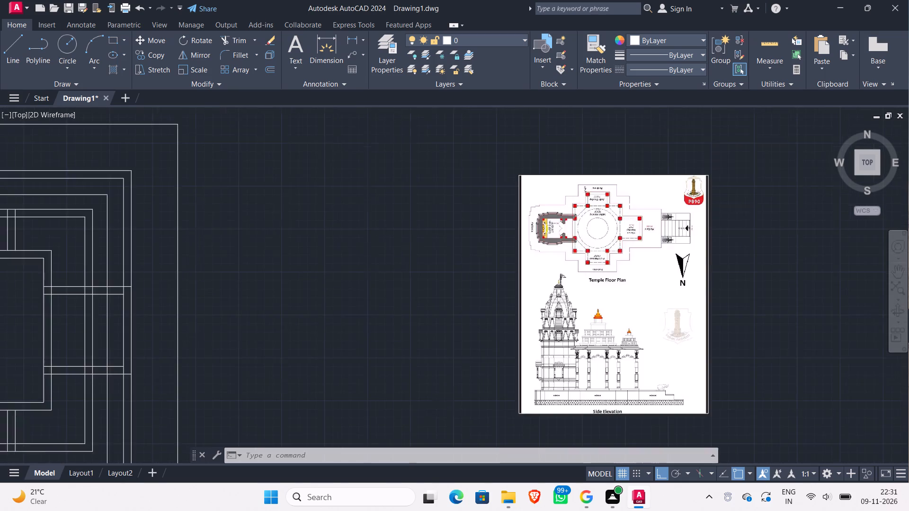
scroll(604, 252, up, 1)
scroll(431, 255, down, 2)
scroll(321, 290, down, 1)
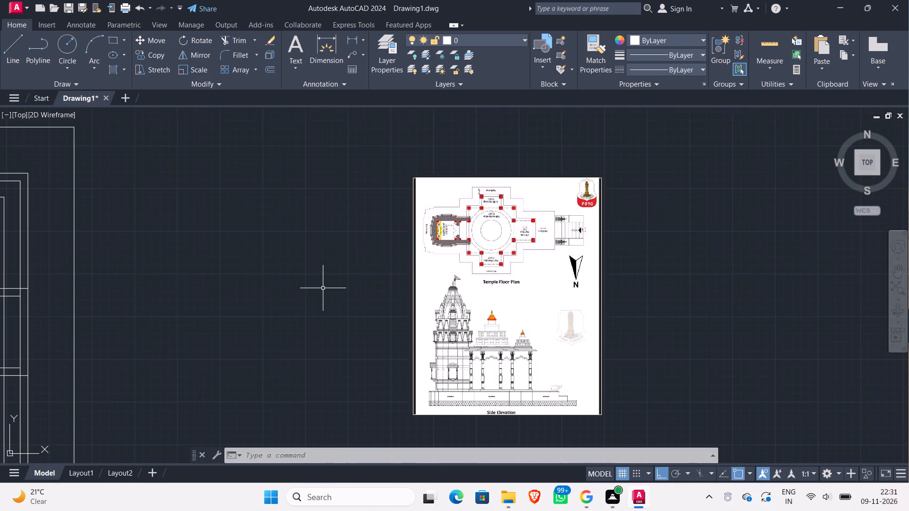
middle_drag(286, 301, 423, 289)
scroll(604, 253, up, 1)
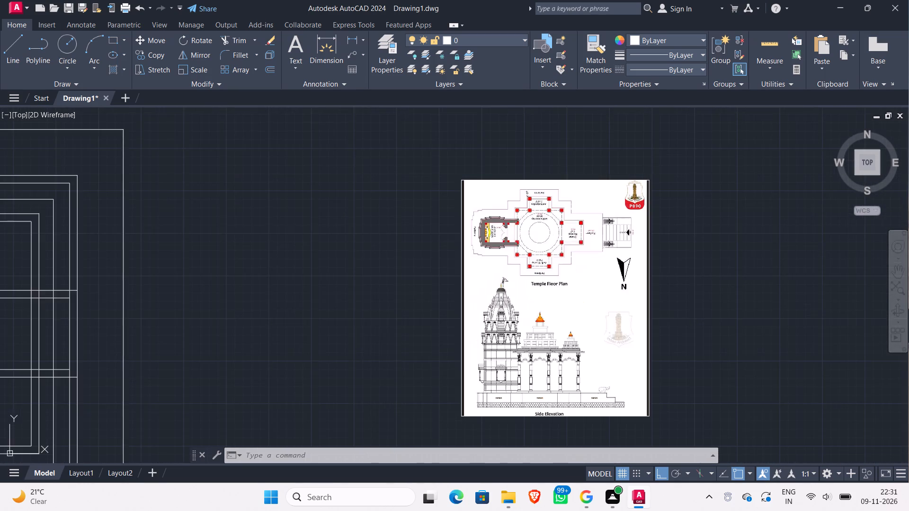
scroll(603, 248, up, 2)
scroll(603, 248, down, 2)
scroll(477, 286, down, 1)
scroll(241, 324, down, 1)
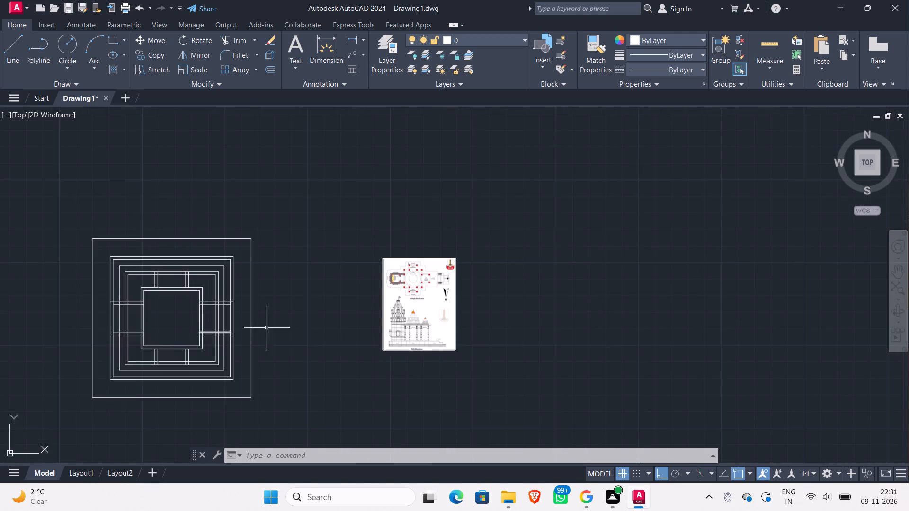
scroll(490, 291, up, 2)
middle_drag(356, 284, 551, 278)
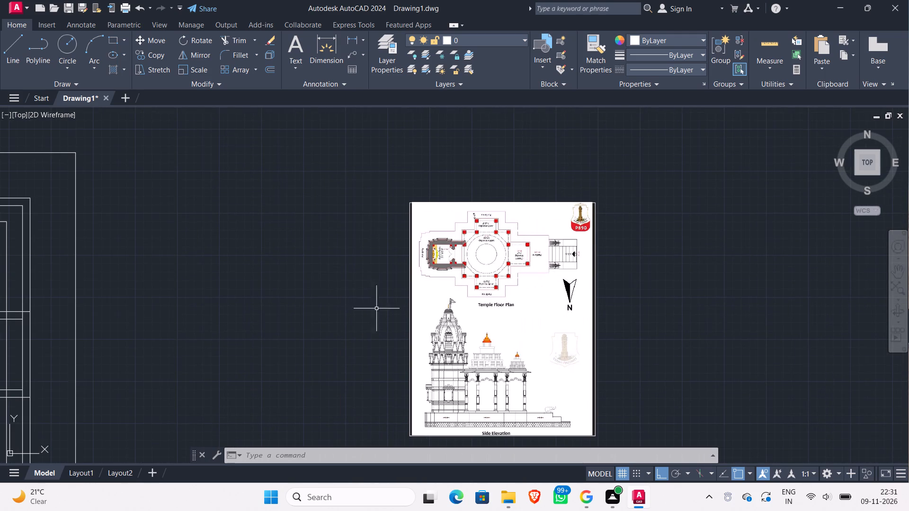
scroll(278, 331, down, 1)
middle_drag(278, 331, 325, 320)
scroll(478, 291, up, 1)
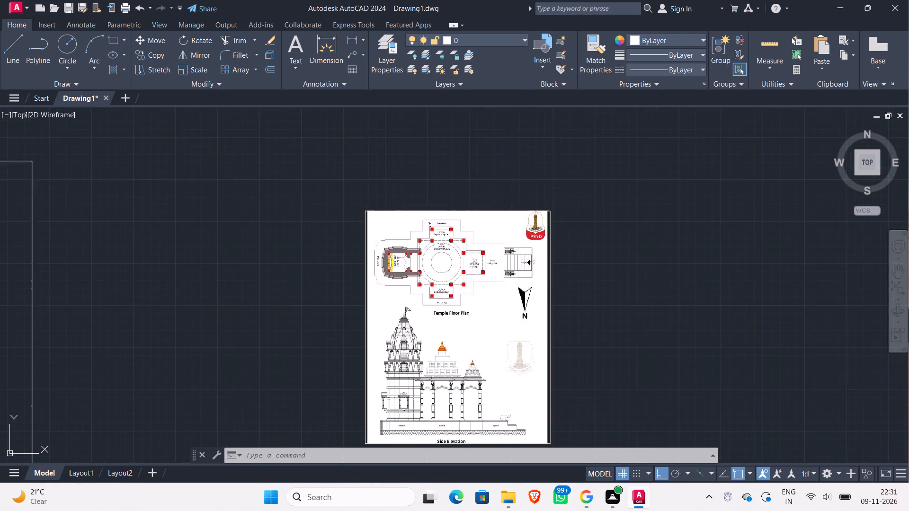
scroll(477, 287, up, 2)
scroll(476, 287, down, 2)
scroll(234, 332, down, 1)
scroll(460, 283, up, 2)
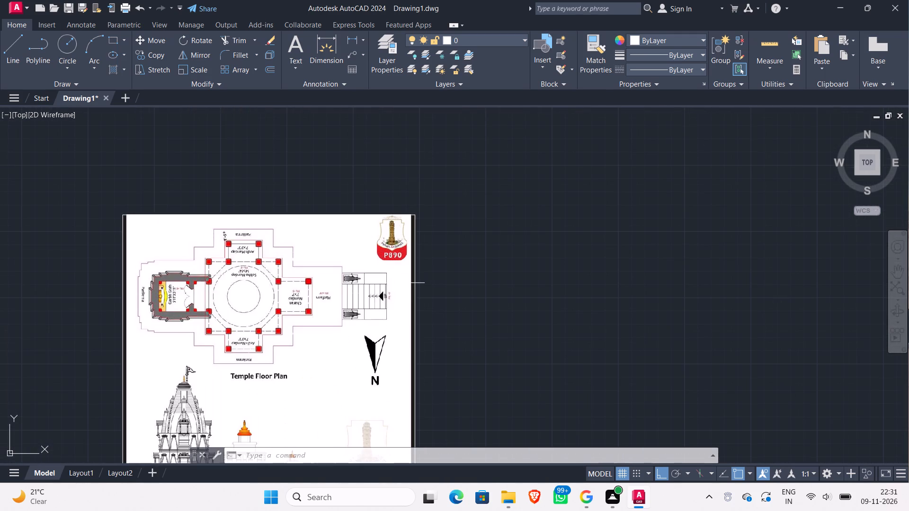
Examine the reference floor plan's Sabha Mandap, Charan Mandap and platform, comparing them with the drafted squares and lines.
middle_drag(289, 308, 768, 191)
scroll(333, 310, down, 2)
middle_drag(290, 316, 293, 316)
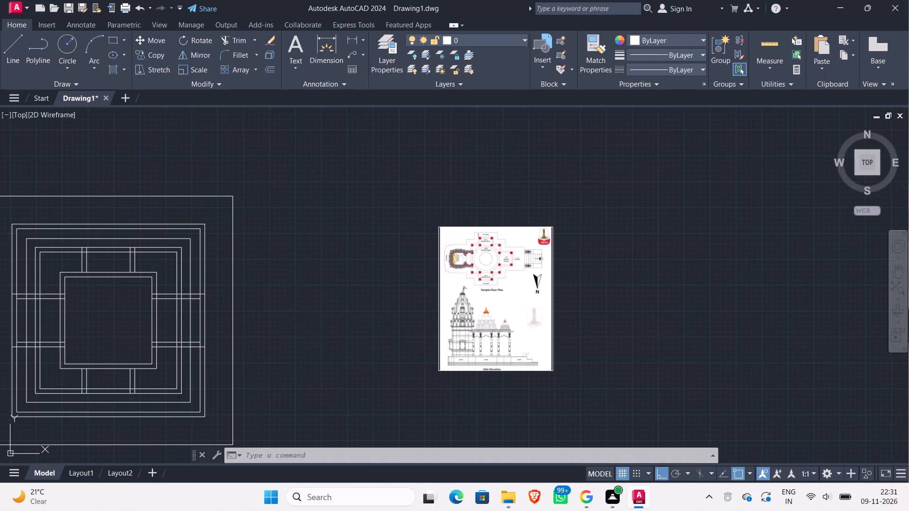
middle_drag(293, 316, 426, 284)
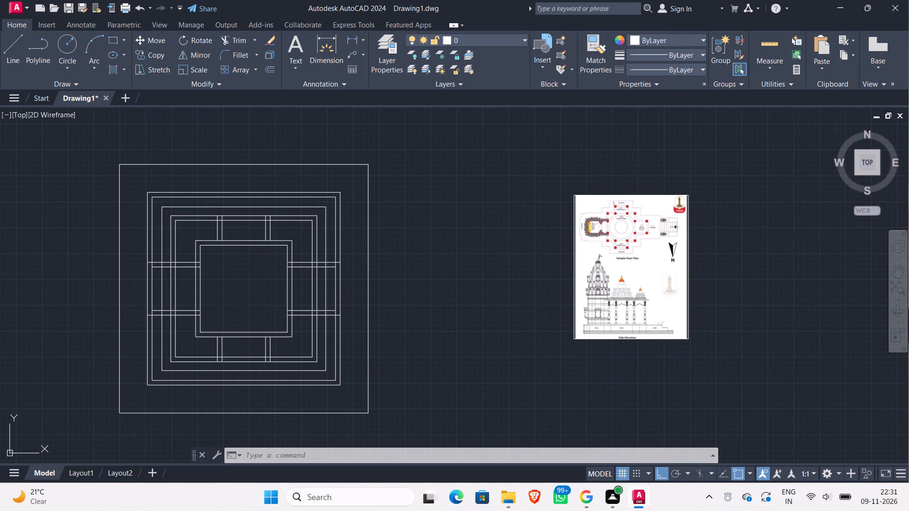
scroll(649, 219, up, 3)
scroll(612, 238, down, 1)
scroll(618, 219, up, 2)
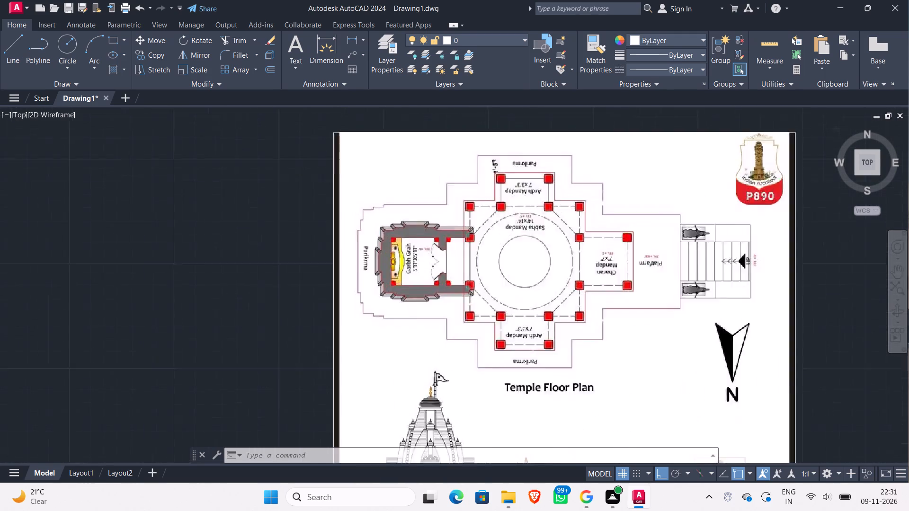
scroll(618, 219, up, 1)
scroll(531, 180, down, 2)
scroll(570, 194, up, 2)
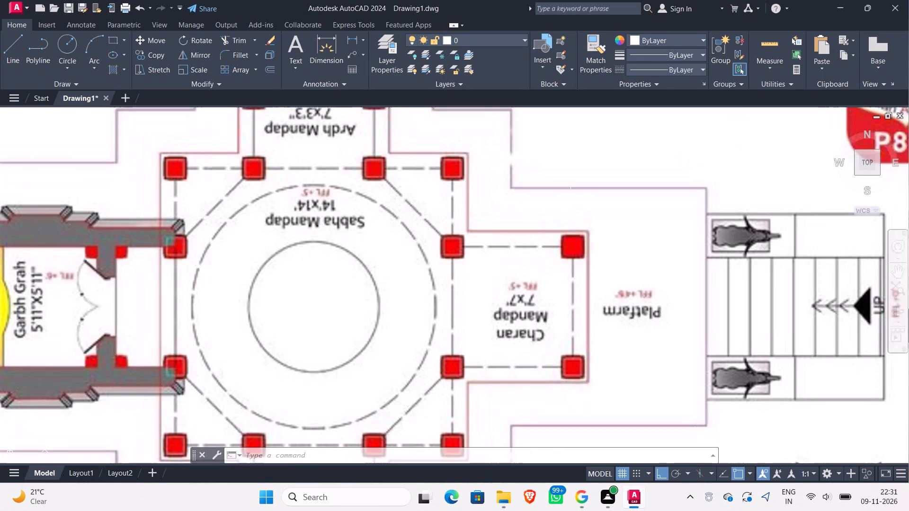
scroll(570, 194, down, 4)
scroll(538, 189, up, 2)
scroll(538, 189, down, 3)
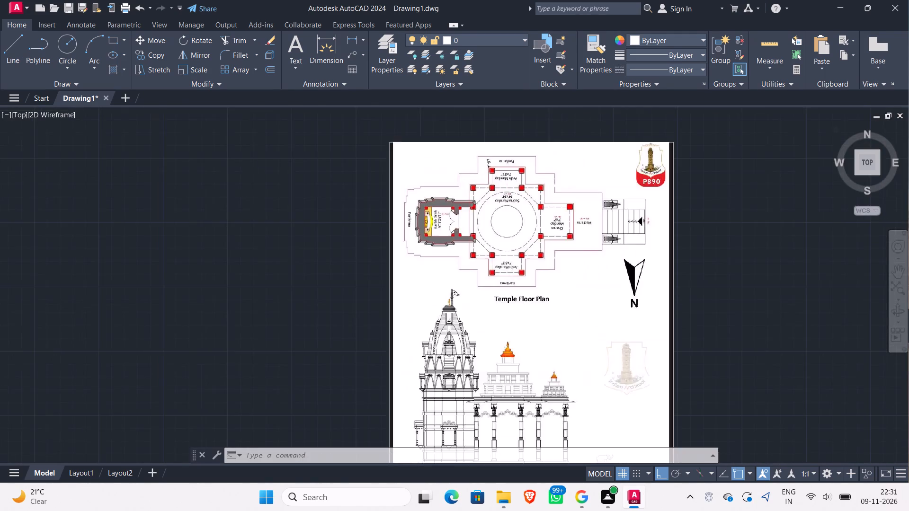
scroll(508, 222, up, 3)
scroll(512, 223, down, 3)
scroll(517, 237, up, 2)
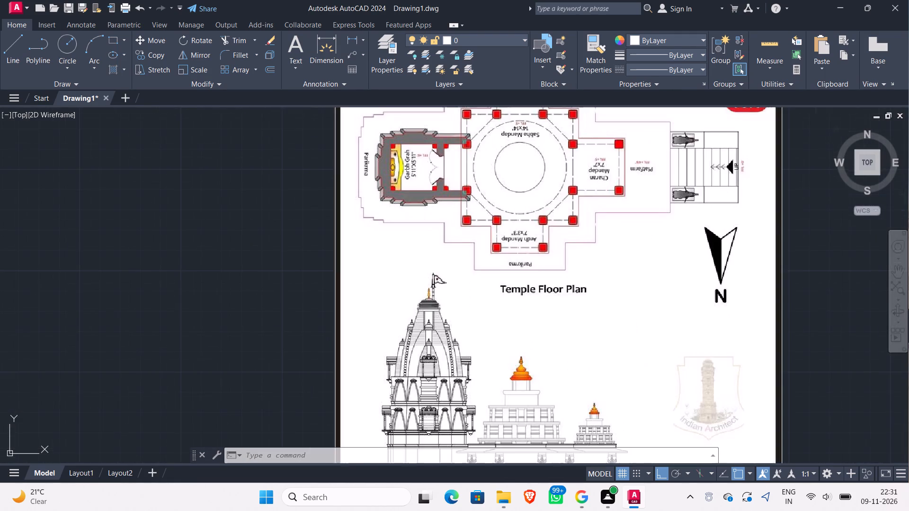
scroll(517, 237, up, 1)
scroll(517, 237, down, 6)
middle_drag(475, 256, 545, 255)
scroll(473, 239, up, 3)
scroll(473, 238, down, 1)
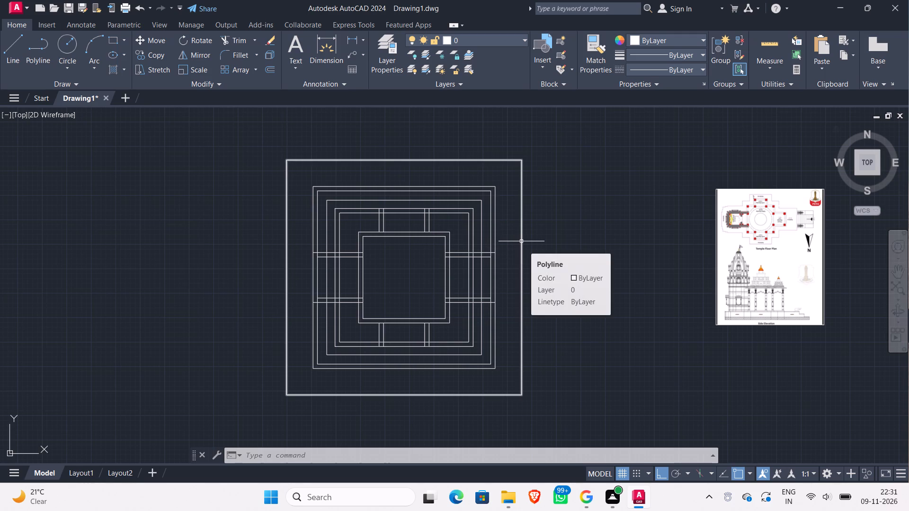
Examine the Ardh Mandap, Parikrma and Garbh Grah outlines in the reference floor plan against the drafted concentric squares and crossing lines.
scroll(770, 205, up, 3)
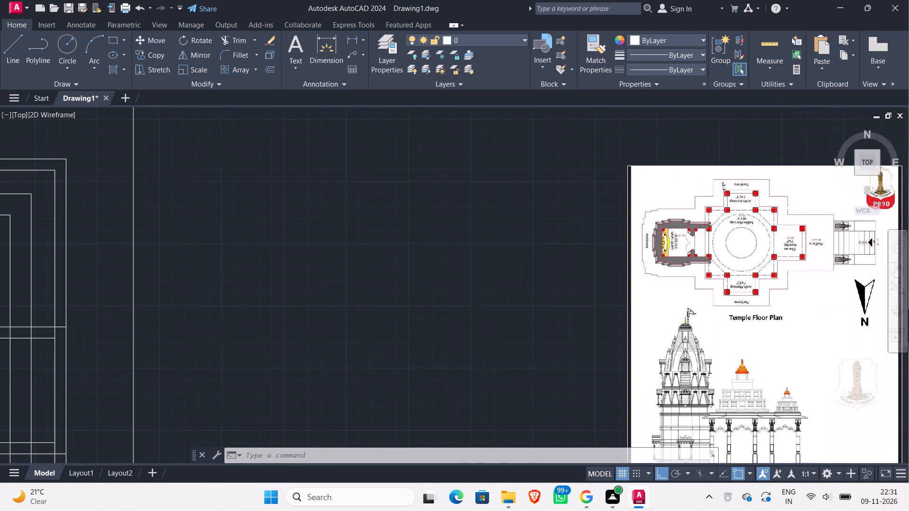
scroll(754, 185, up, 2)
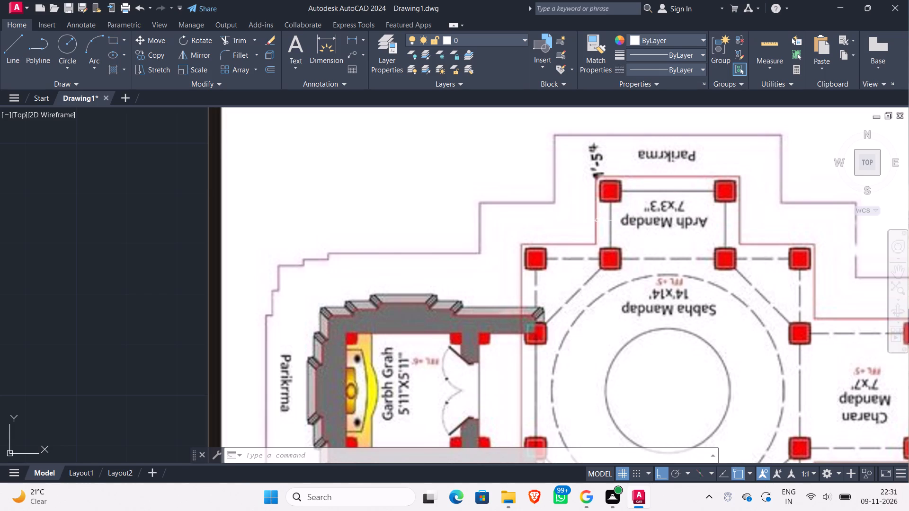
scroll(597, 220, down, 4)
middle_drag(374, 265, 558, 201)
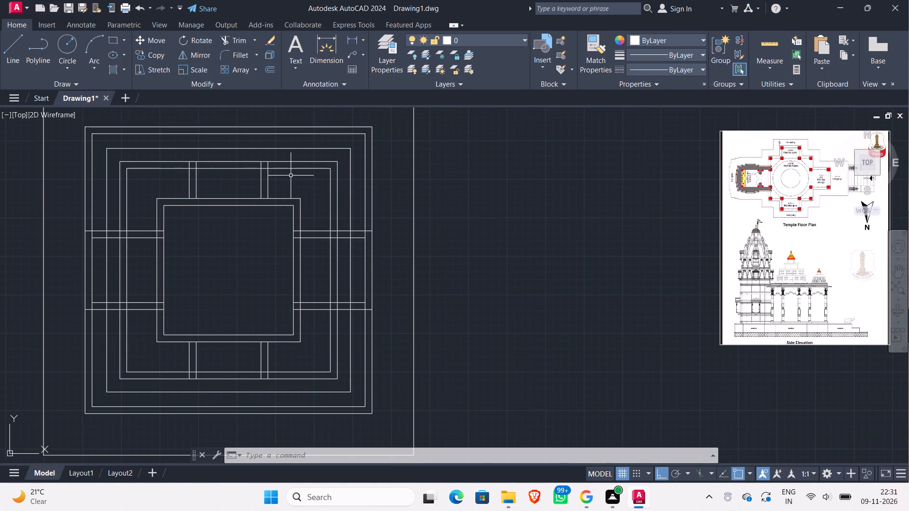
scroll(291, 176, down, 1)
scroll(288, 177, up, 2)
scroll(288, 177, down, 2)
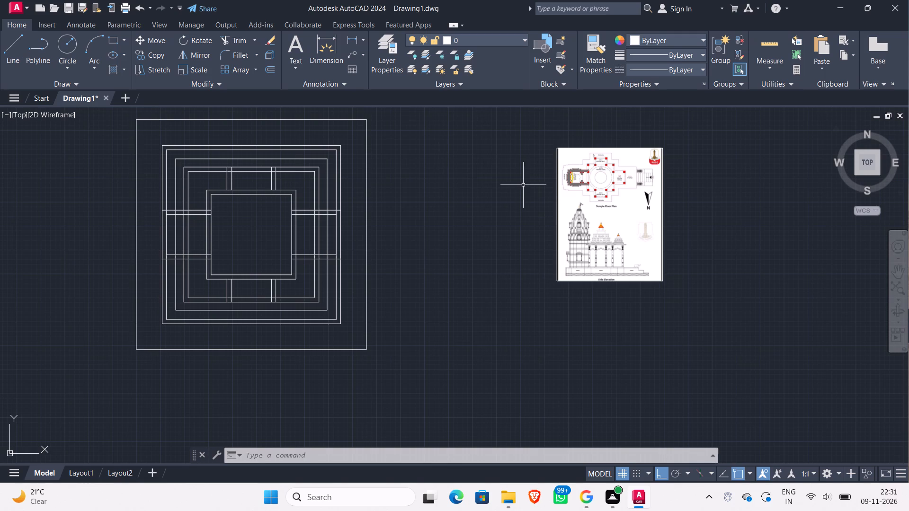
scroll(520, 186, up, 1)
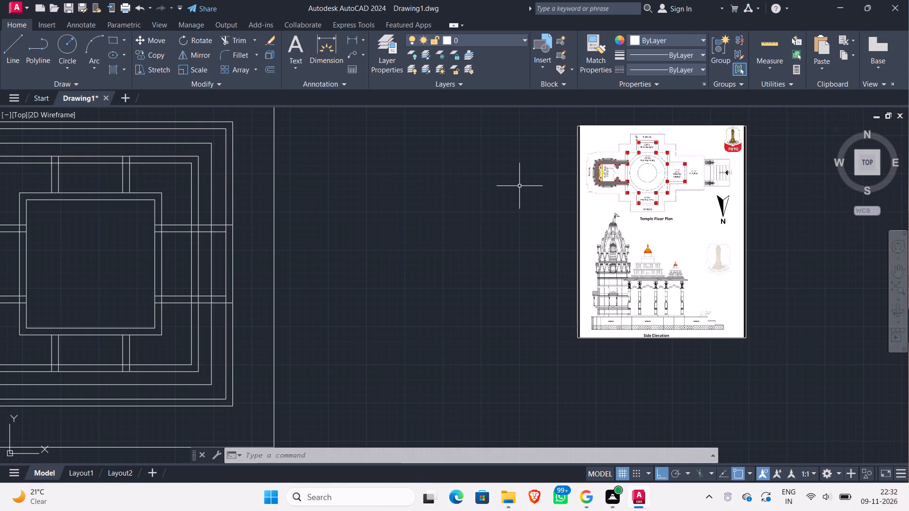
middle_drag(614, 183, 624, 216)
scroll(624, 214, down, 1)
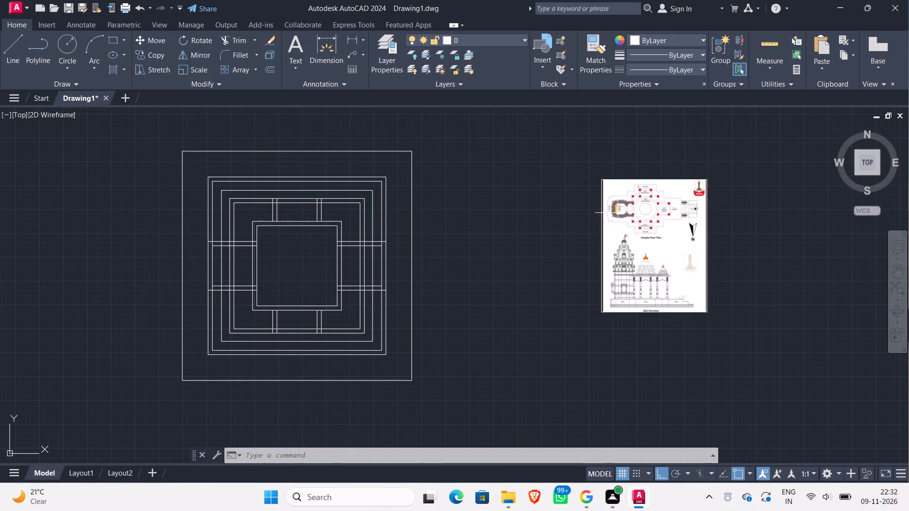
scroll(656, 201, up, 2)
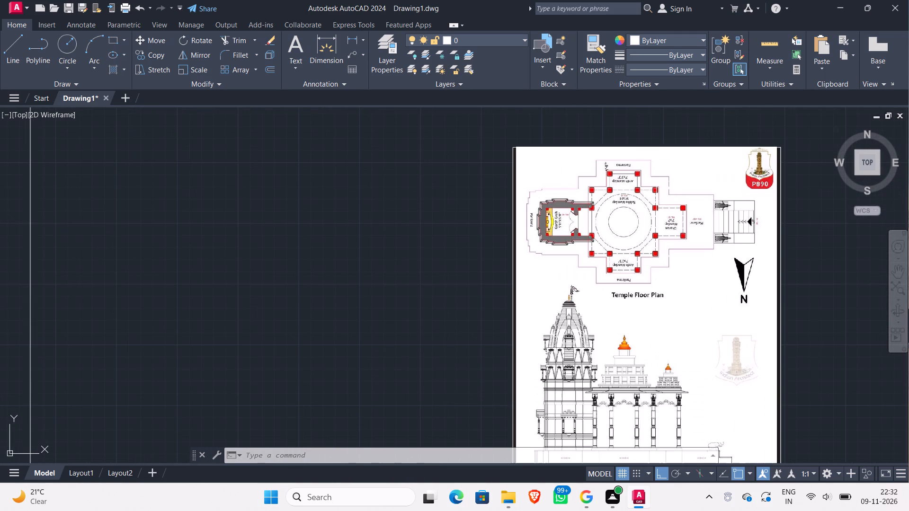
scroll(666, 203, down, 2)
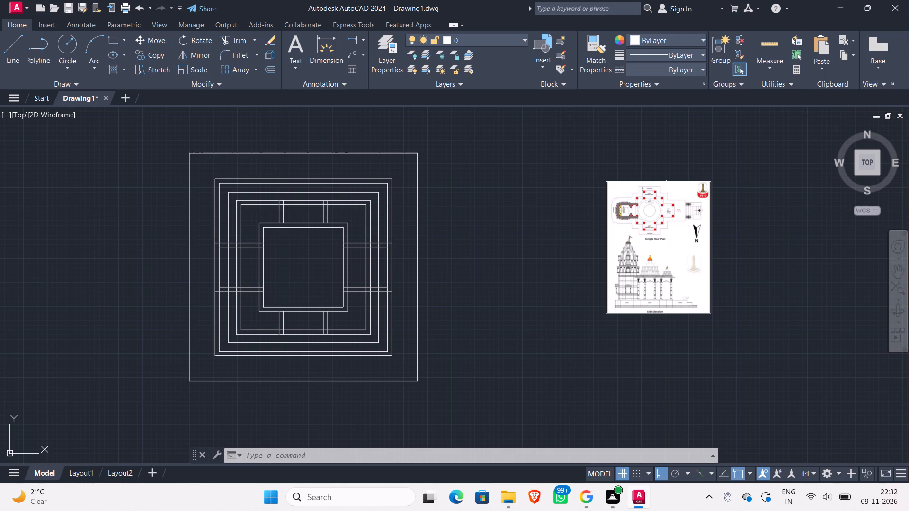
scroll(688, 215, up, 3)
scroll(688, 215, down, 2)
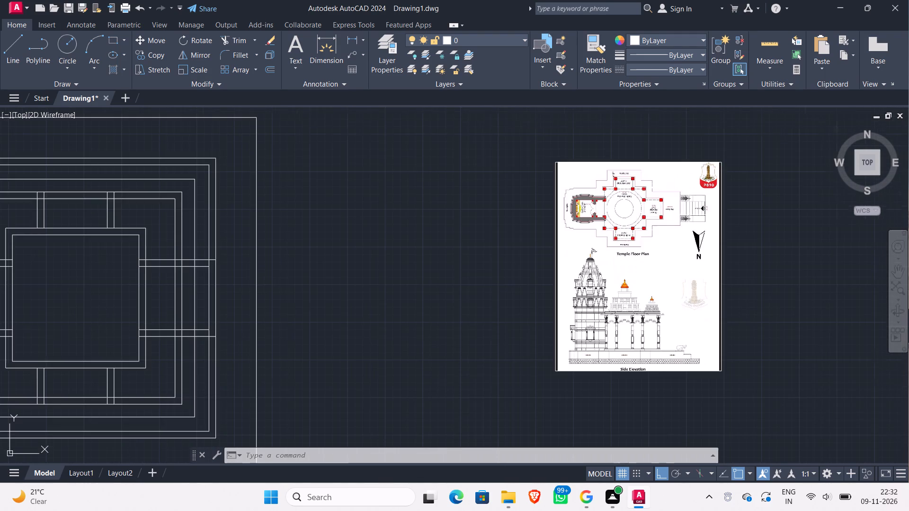
scroll(658, 211, up, 2)
scroll(658, 210, down, 2)
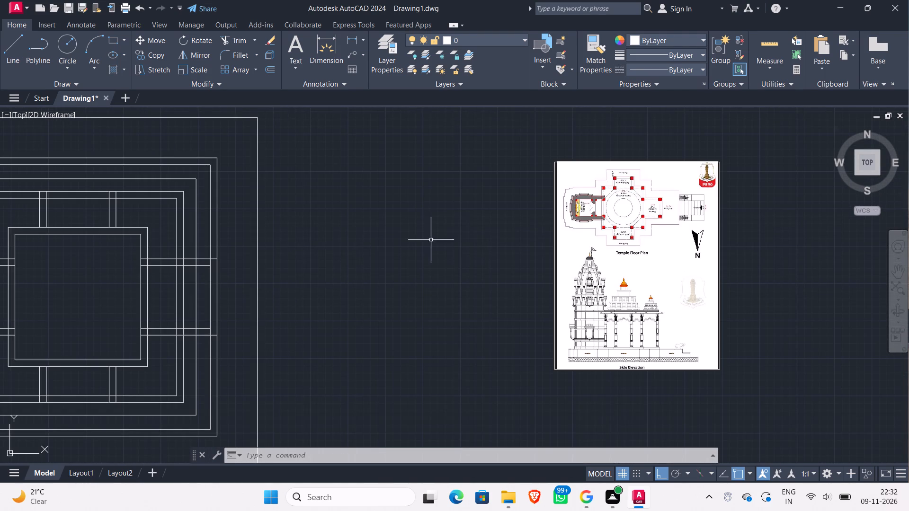
scroll(293, 263, down, 1)
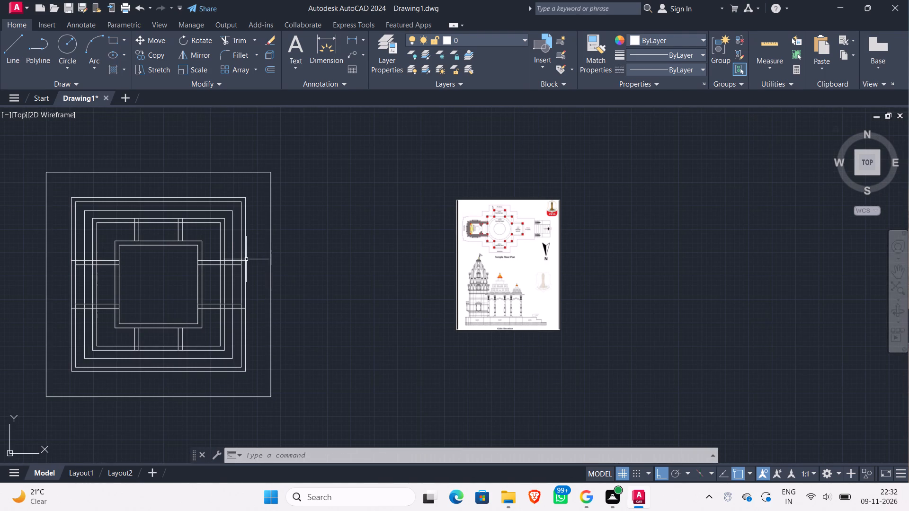
scroll(229, 240, up, 1)
scroll(230, 230, down, 1)
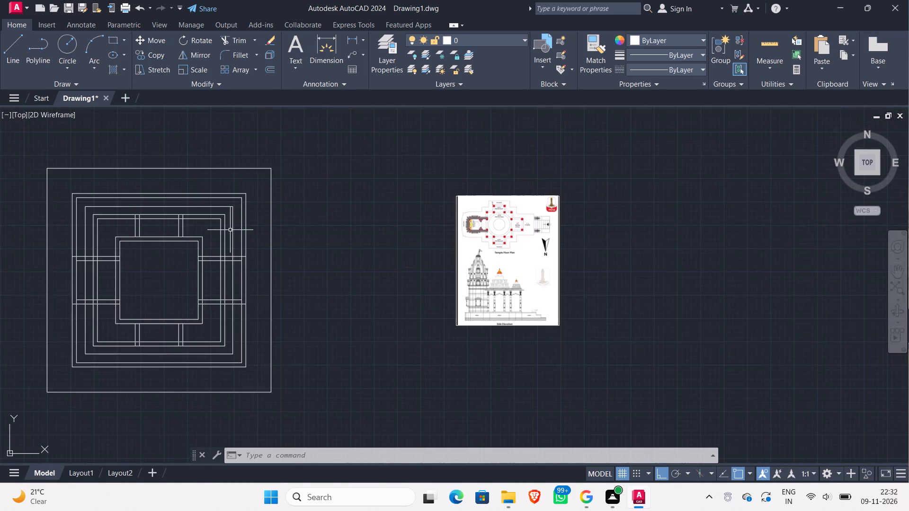
scroll(230, 230, down, 1)
scroll(308, 237, up, 1)
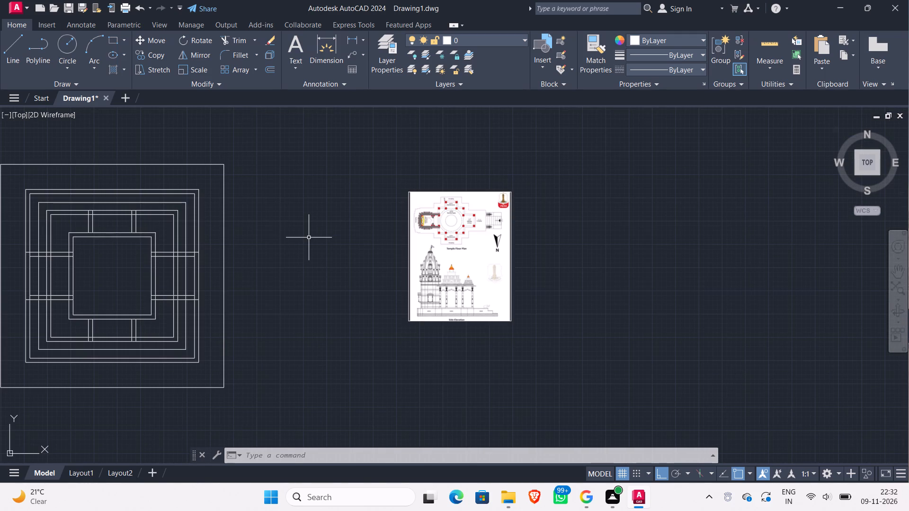
Trim the crossing line segments at both outer corners of the north Ardh Mandap, separating its inner and outer outlines.
key(t)
key(r)
key(Return)
key(Return)
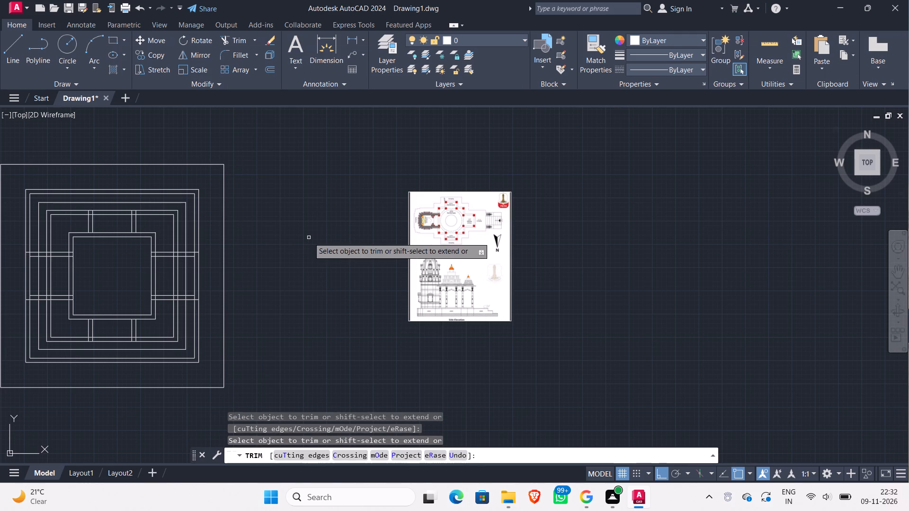
middle_drag(378, 258, 498, 255)
scroll(559, 220, up, 2)
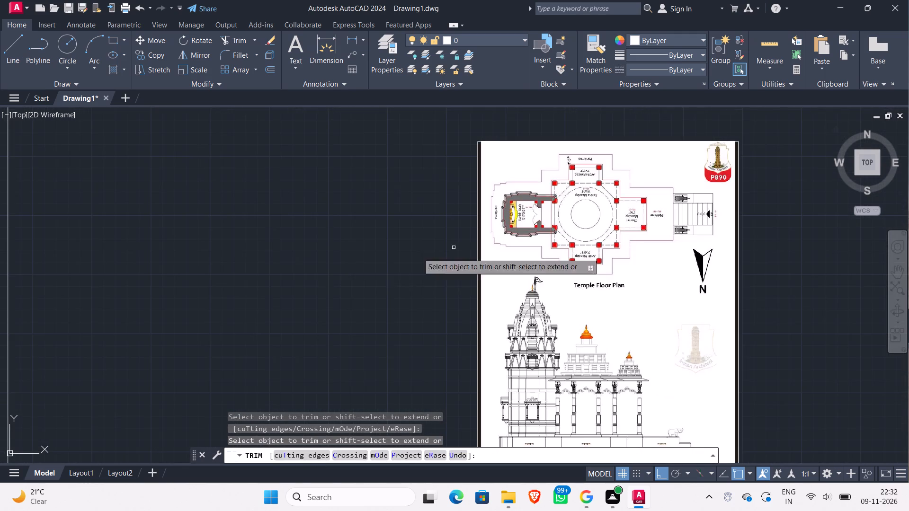
middle_drag(313, 271, 455, 251)
scroll(251, 253, down, 2)
middle_drag(242, 257, 384, 263)
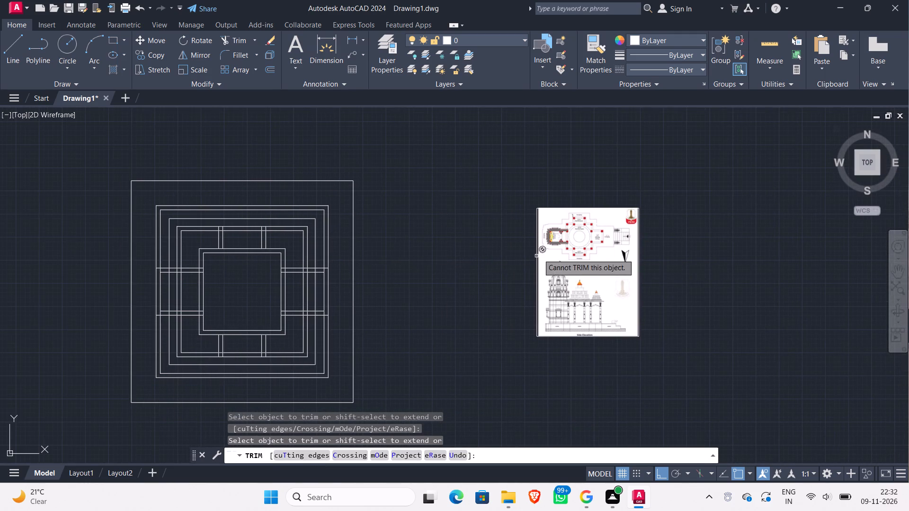
scroll(568, 220, up, 5)
scroll(630, 197, down, 2)
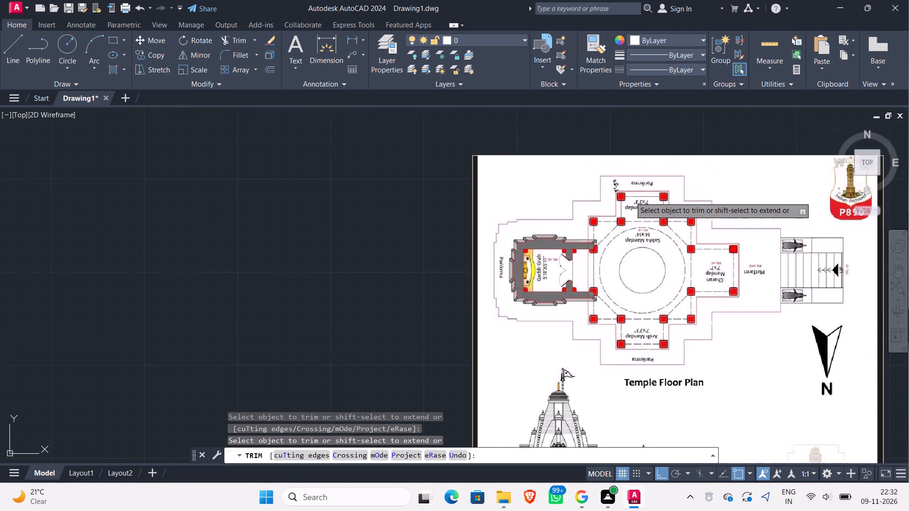
scroll(646, 222, down, 3)
middle_drag(427, 303, 460, 277)
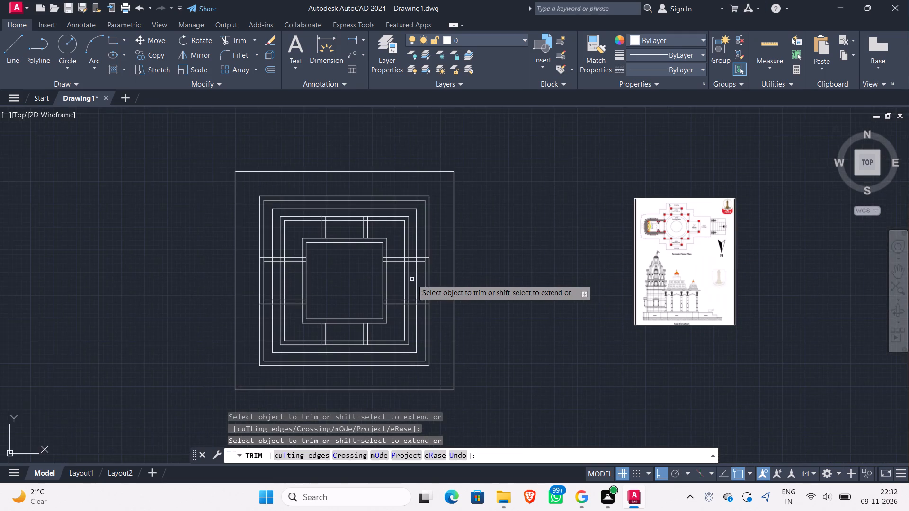
scroll(412, 279, up, 3)
scroll(411, 278, down, 3)
scroll(688, 236, up, 3)
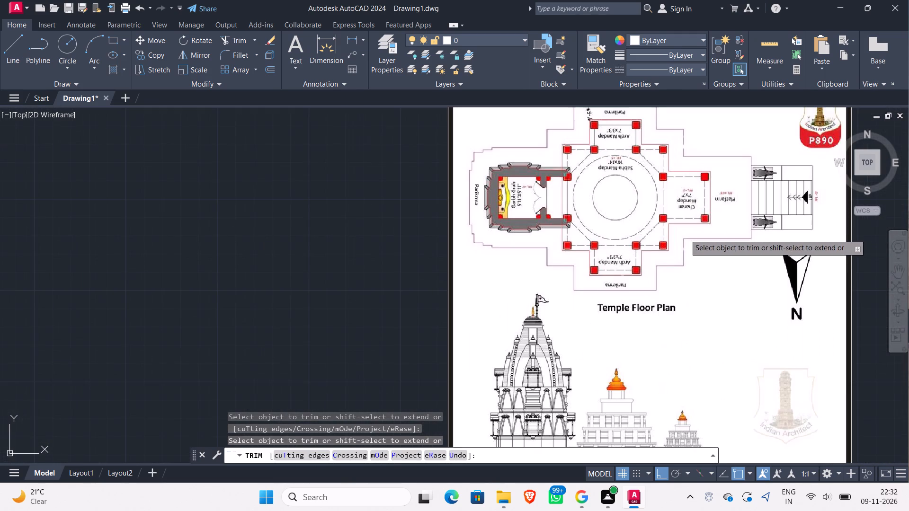
scroll(669, 205, down, 3)
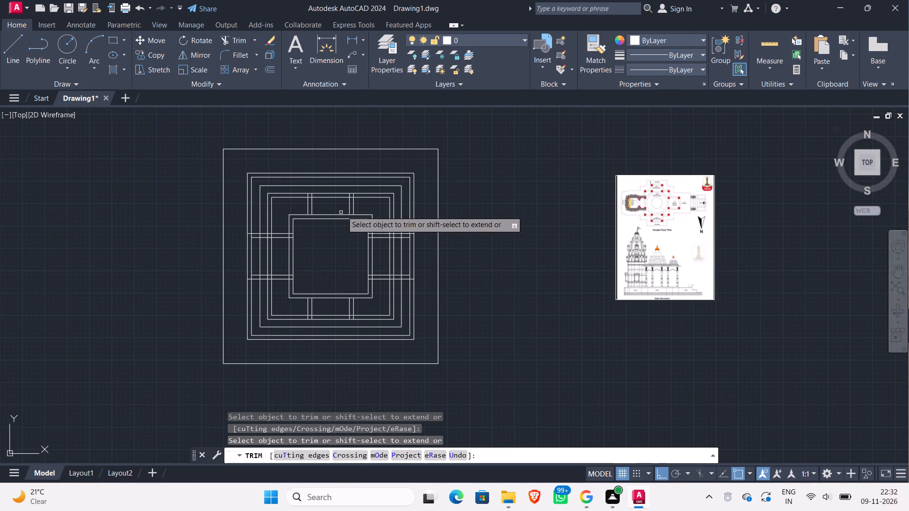
scroll(350, 201, up, 3)
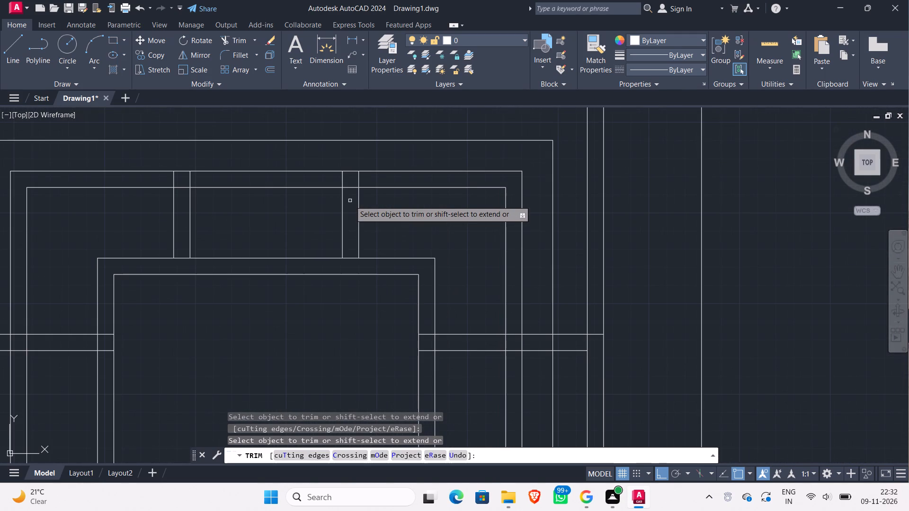
scroll(350, 201, up, 2)
click(313, 149)
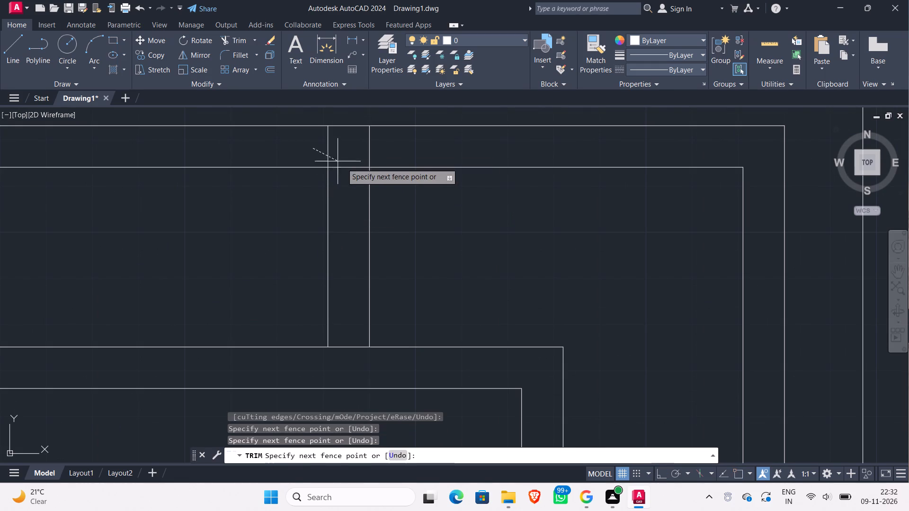
click(358, 183)
scroll(215, 246, down, 2)
middle_drag(208, 248, 381, 226)
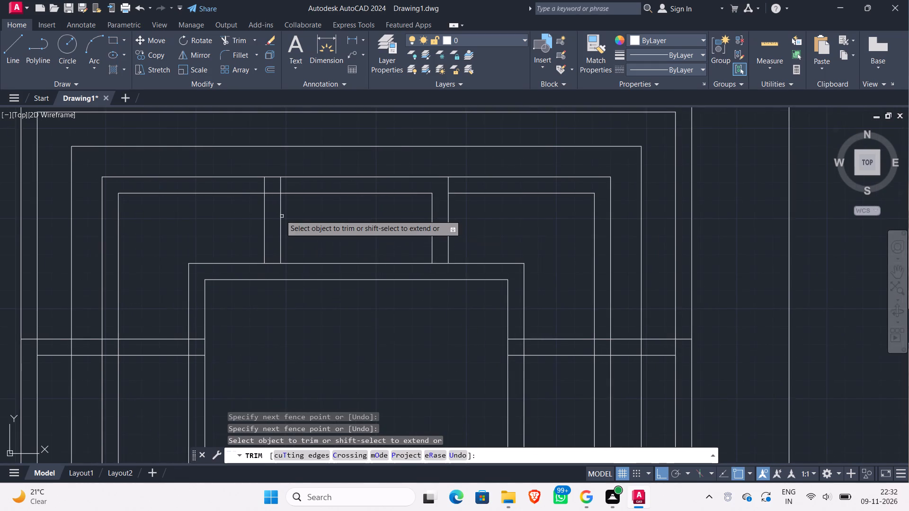
scroll(274, 192, up, 2)
click(303, 176)
click(251, 210)
scroll(417, 231, down, 2)
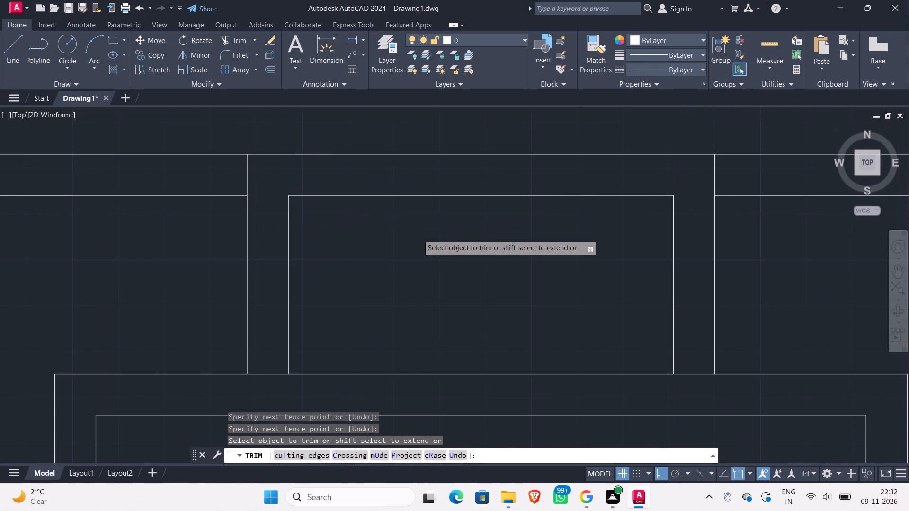
Trim the crossing line segments where the Charan Mandap's north wall lines meet the Sabha Mandap's east wall.
scroll(419, 237, down, 2)
scroll(526, 299, up, 3)
scroll(525, 297, down, 3)
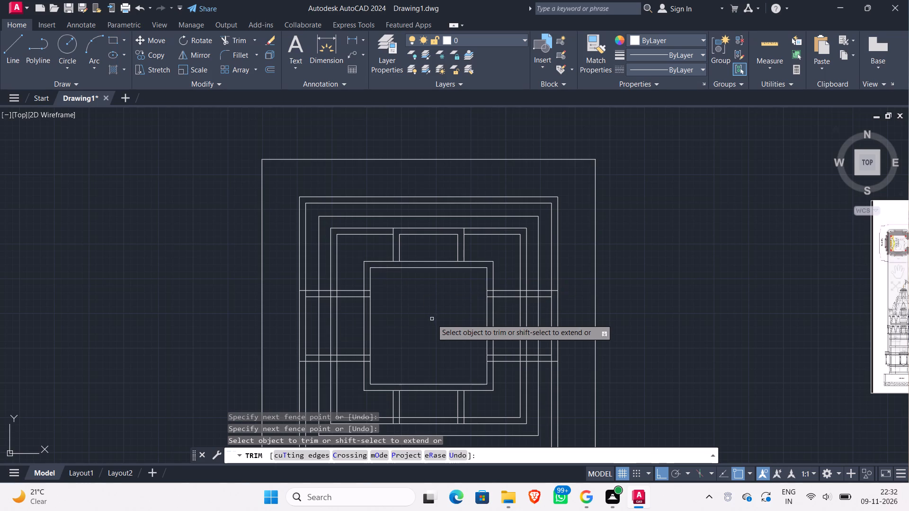
scroll(492, 293, up, 3)
click(481, 275)
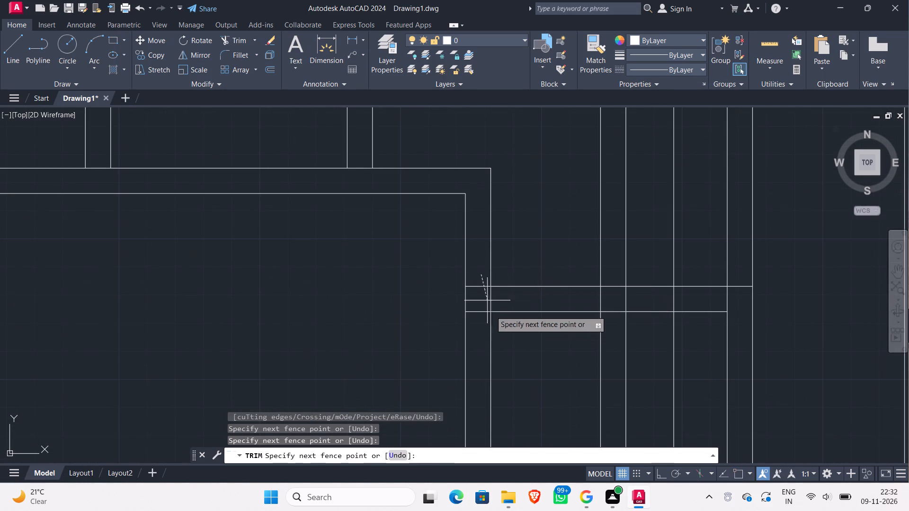
click(480, 327)
click(474, 302)
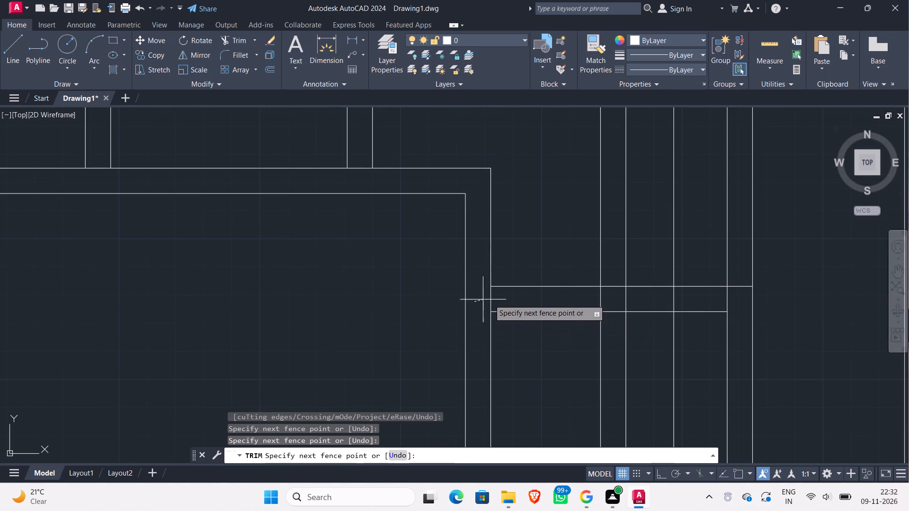
click(501, 300)
scroll(500, 300, down, 1)
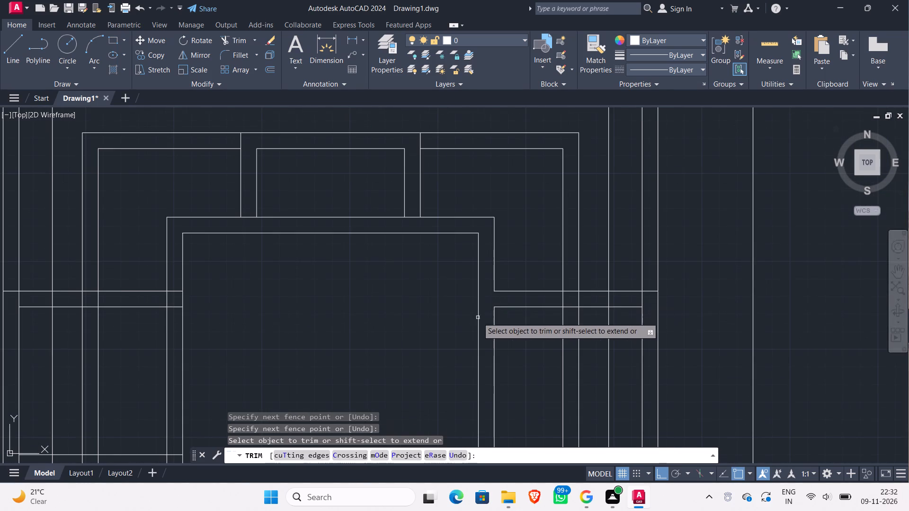
Trim the Sabha Mandap's outer line between the paired wall lines at both inner corners of the north Ardh Mandap.
middle_drag(452, 330, 400, 207)
middle_drag(385, 199, 401, 367)
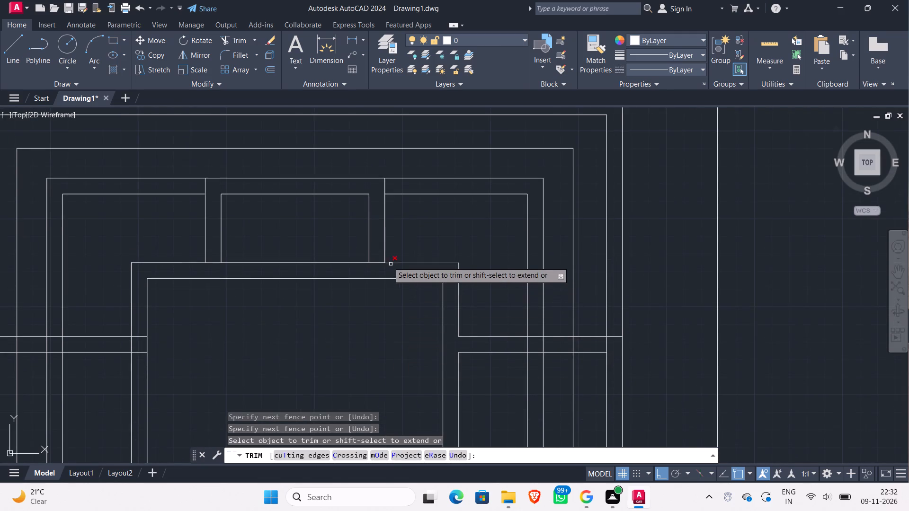
scroll(384, 259, up, 2)
click(368, 280)
click(361, 257)
scroll(278, 351, down, 2)
middle_drag(278, 351, 312, 347)
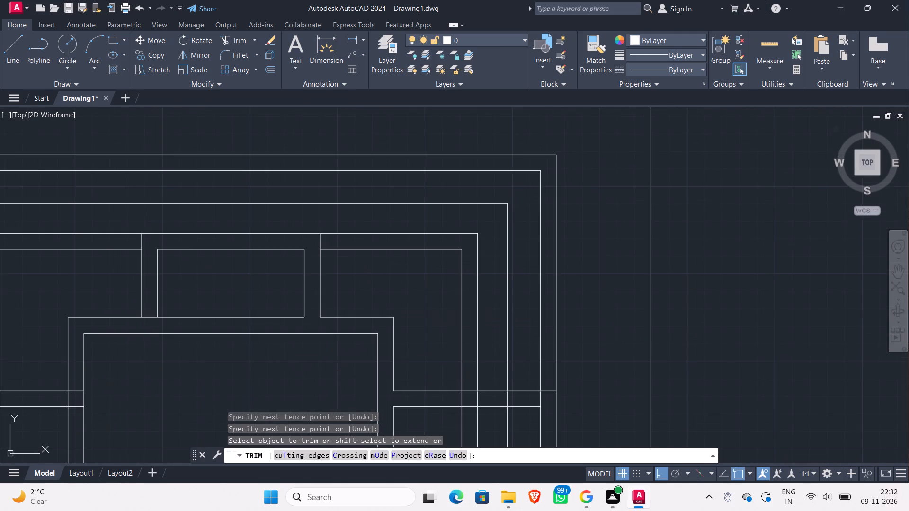
middle_drag(312, 347, 397, 342)
scroll(271, 311, up, 2)
click(268, 318)
click(262, 286)
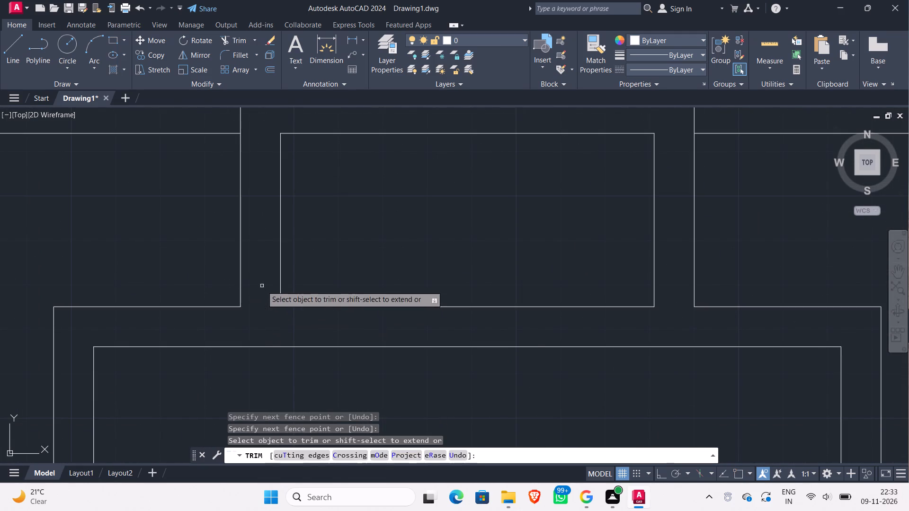
Trim the crossing line segments where the Charan Mandap's south wall lines meet the Sabha Mandap's east wall.
scroll(397, 349, down, 2)
middle_drag(446, 385, 396, 246)
scroll(401, 300, down, 1)
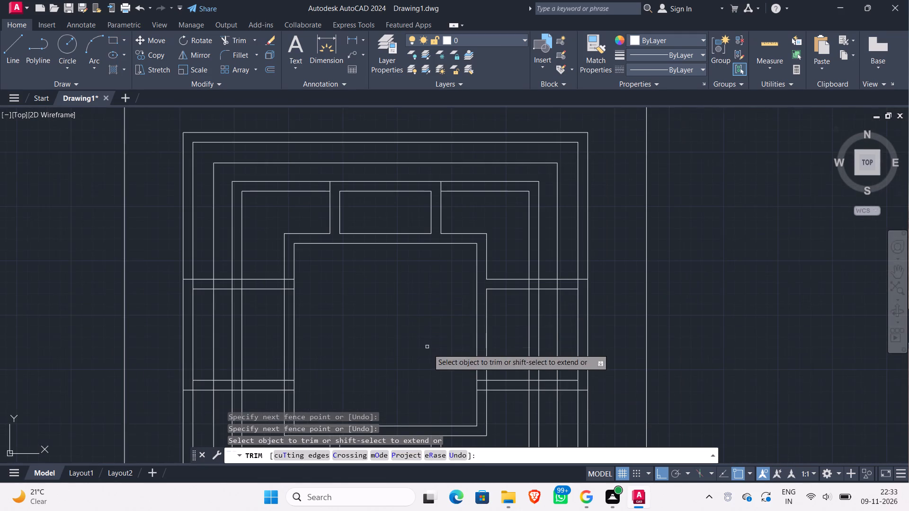
middle_drag(428, 349, 383, 282)
scroll(441, 323, up, 3)
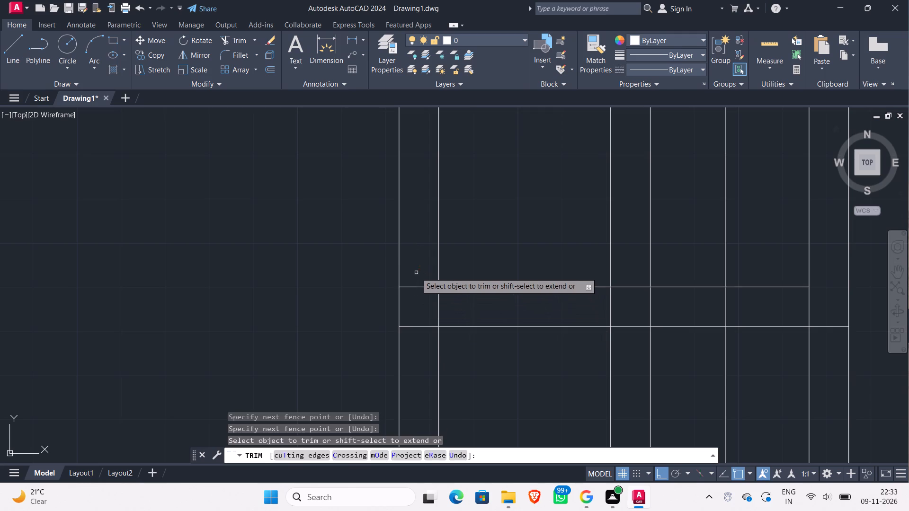
click(416, 273)
click(426, 350)
click(420, 314)
click(484, 300)
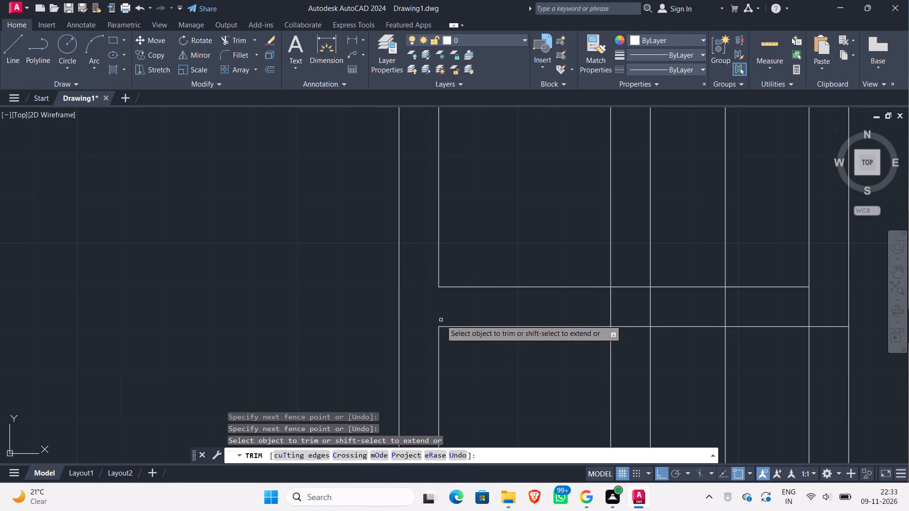
Trim the Sabha Mandap's outer line between the paired wall lines at both inner corners of the south Ardh Mandap.
scroll(441, 319, down, 3)
middle_drag(348, 334, 427, 234)
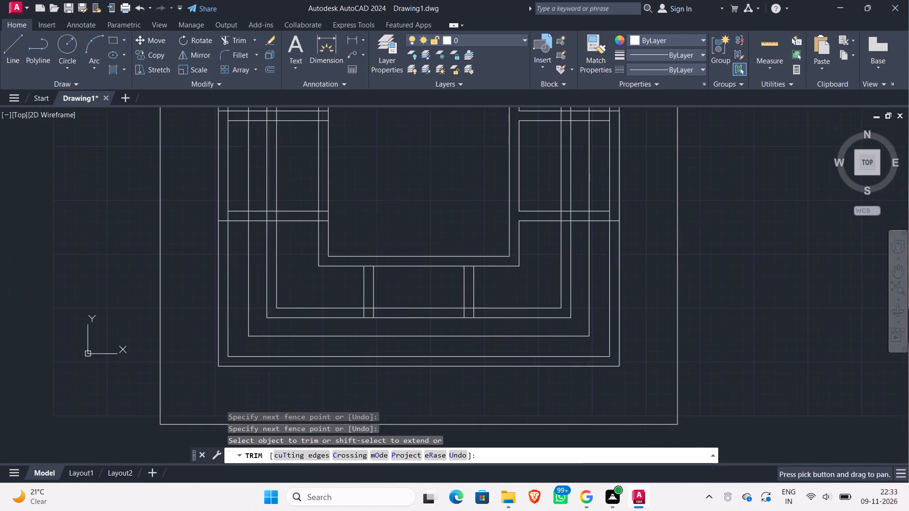
scroll(481, 279, up, 3)
click(433, 217)
click(434, 262)
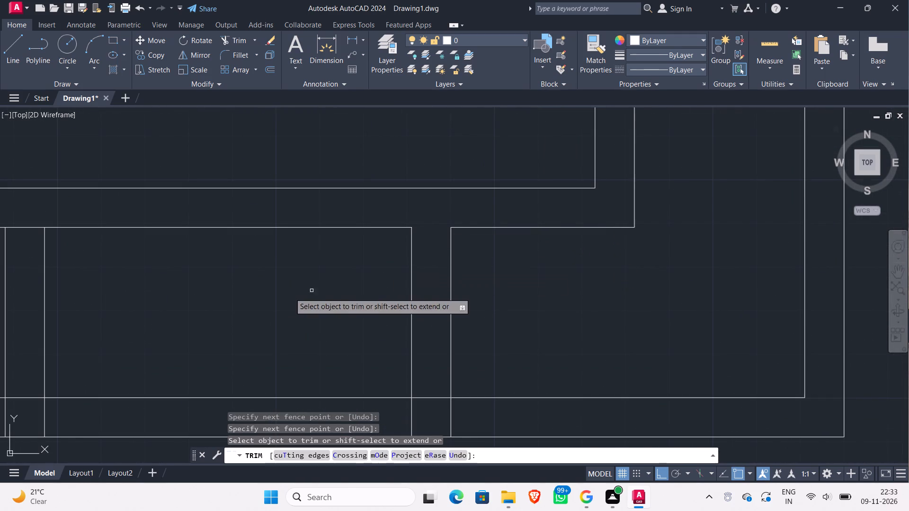
scroll(289, 293, down, 2)
middle_drag(289, 293, 410, 286)
scroll(301, 272, up, 3)
click(321, 215)
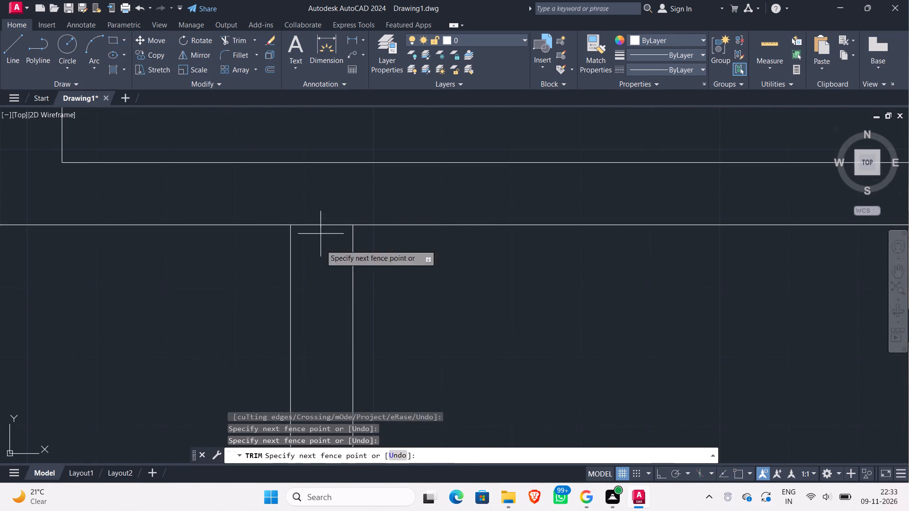
click(320, 253)
Examine the reference floor plan's Garbh Grah, Sabha Mandap and Parikrma outlines against the trimmed mandap walls.
scroll(366, 279, down, 3)
scroll(401, 298, down, 2)
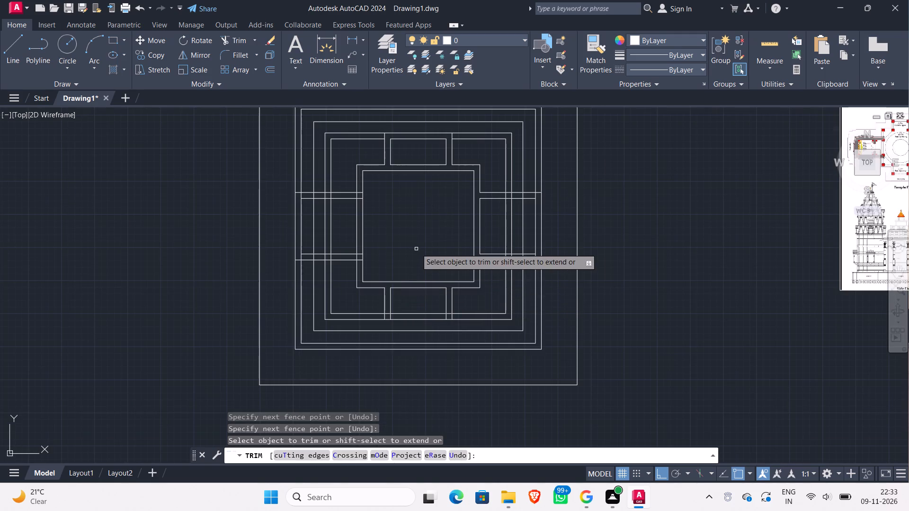
scroll(416, 248, down, 1)
scroll(695, 185, up, 4)
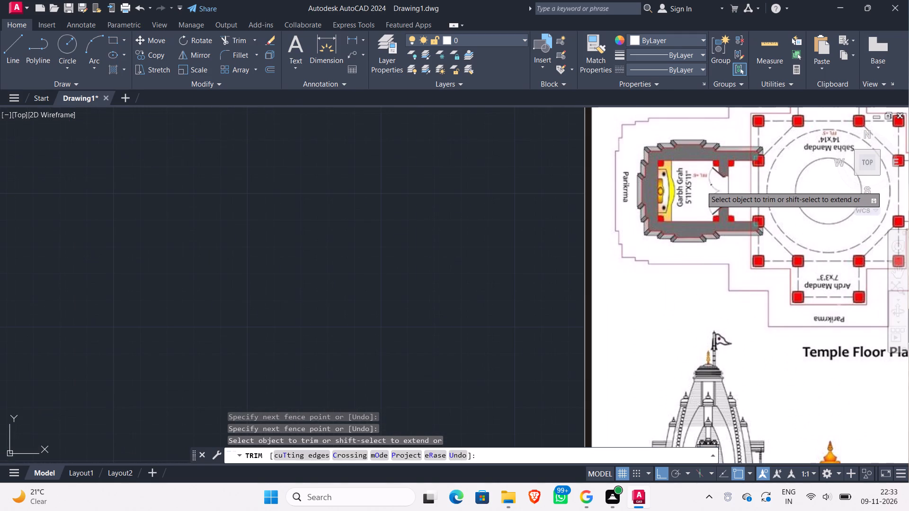
scroll(701, 186, down, 2)
scroll(701, 186, up, 2)
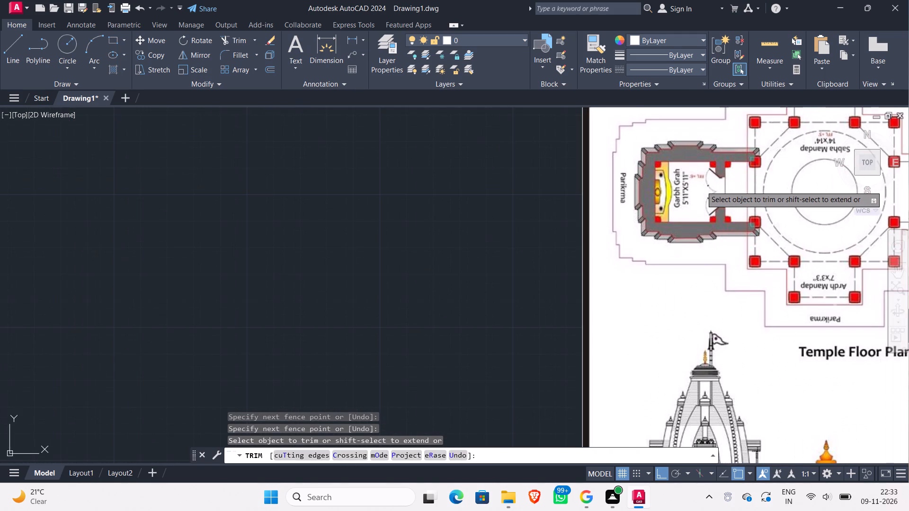
scroll(701, 186, down, 3)
middle_drag(433, 278, 552, 264)
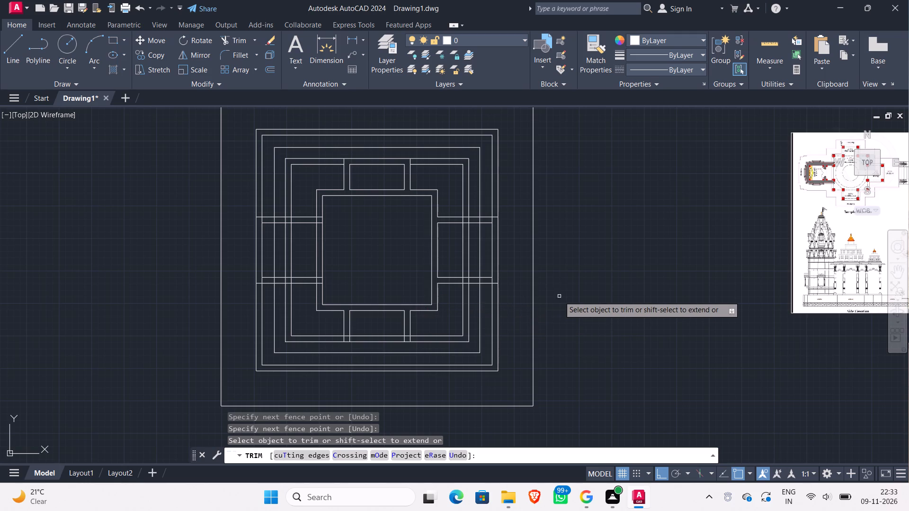
middle_drag(559, 295, 587, 309)
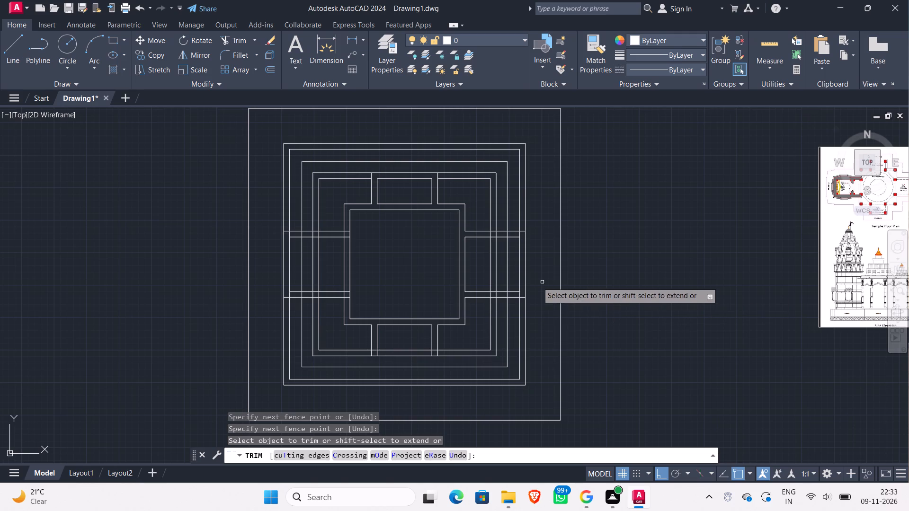
scroll(476, 268, down, 1)
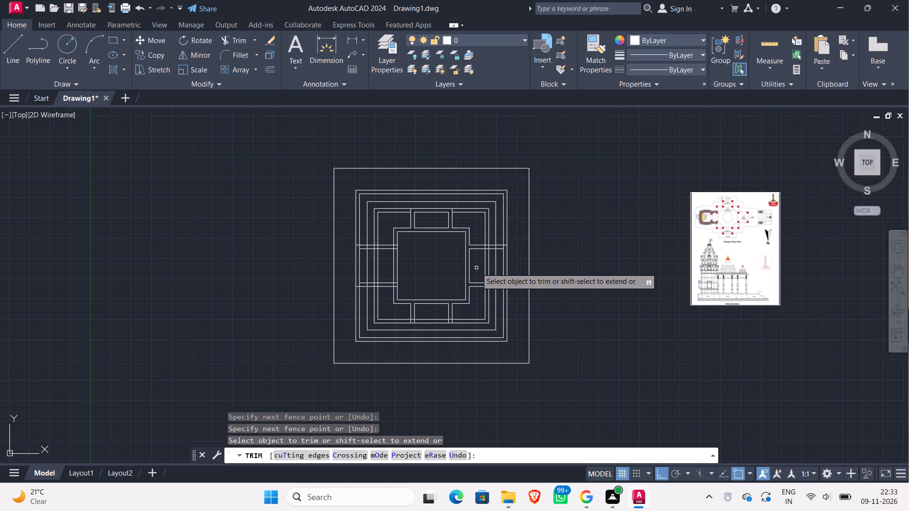
key(Escape)
scroll(476, 267, up, 4)
scroll(476, 267, down, 3)
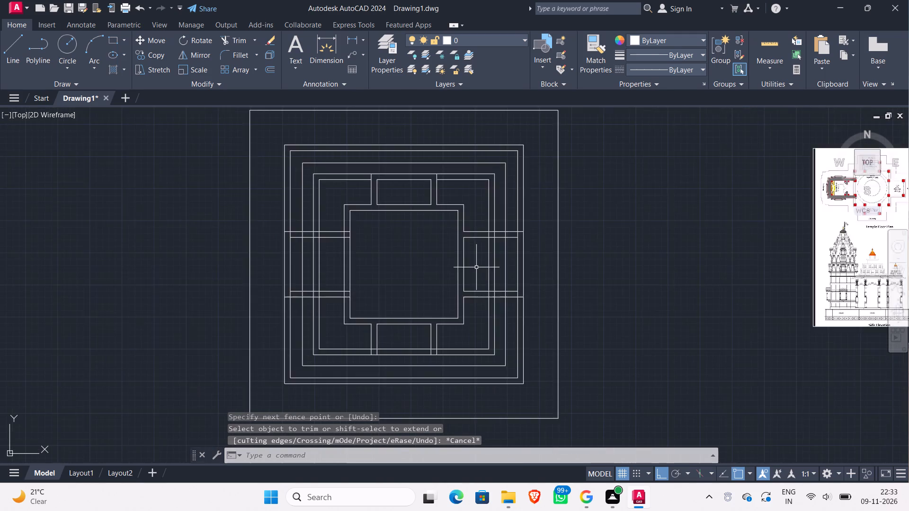
scroll(476, 267, down, 1)
With Trim restarted, examine the reference floor plan's Ardh Mandap, Charan Mandap and Parikrma outlines against the drafted squares.
key(t)
key(r)
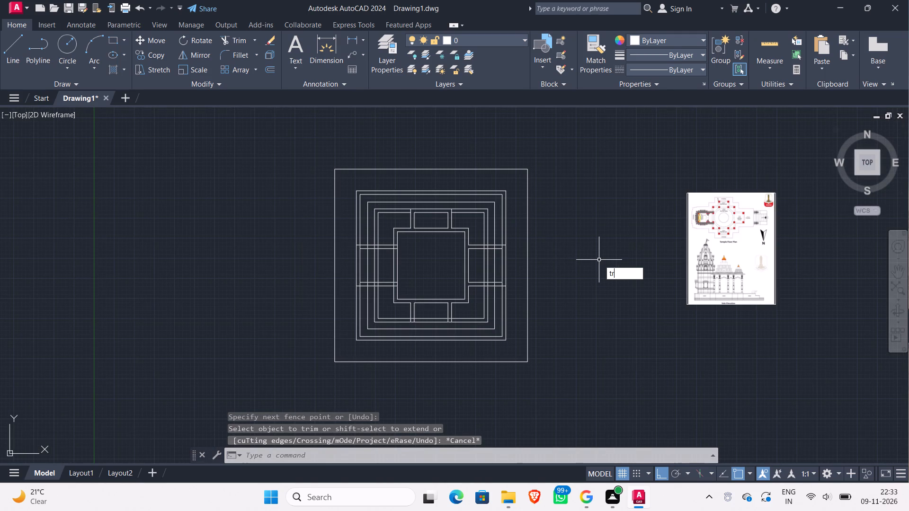
key(Return)
key(Return)
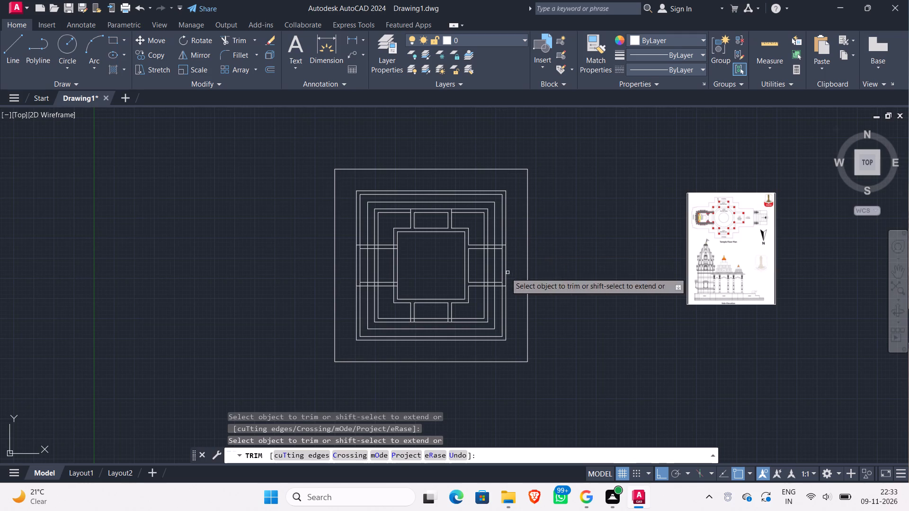
scroll(482, 266, up, 3)
scroll(703, 221, down, 2)
middle_drag(705, 227, 323, 293)
scroll(320, 278, down, 1)
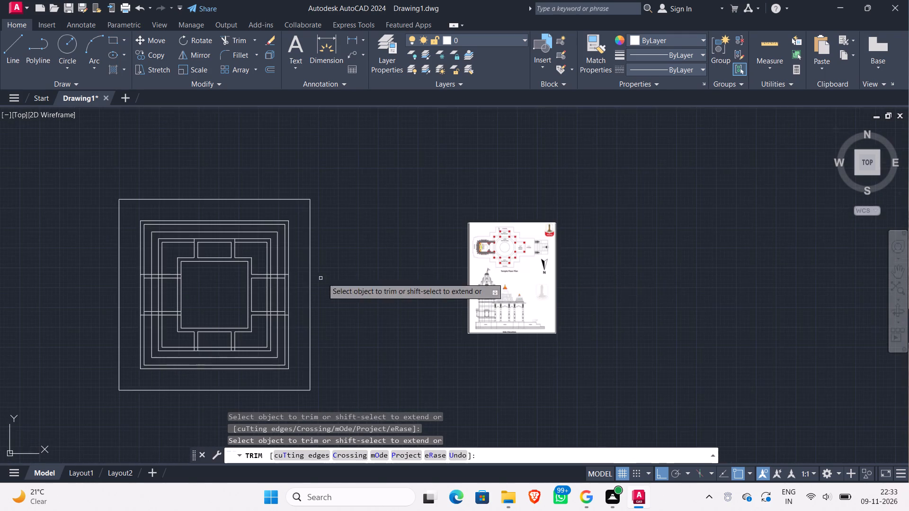
scroll(488, 245, up, 4)
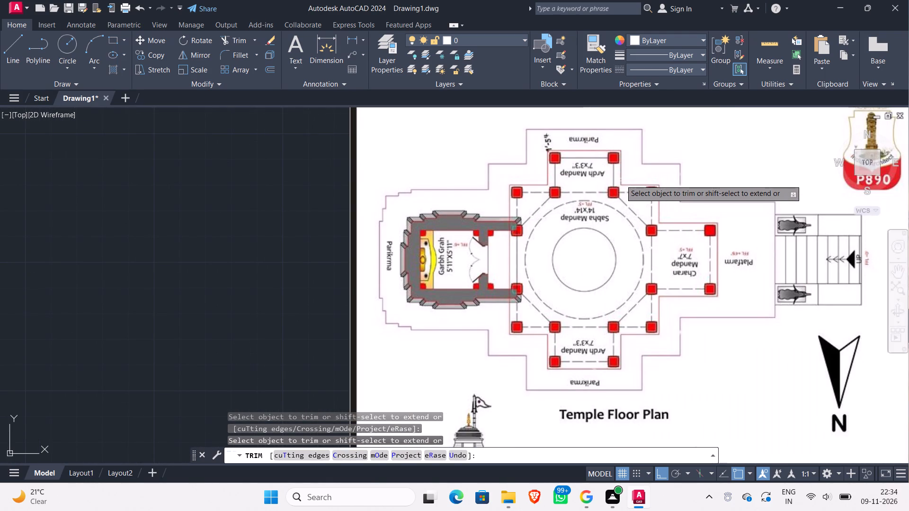
scroll(627, 166, down, 2)
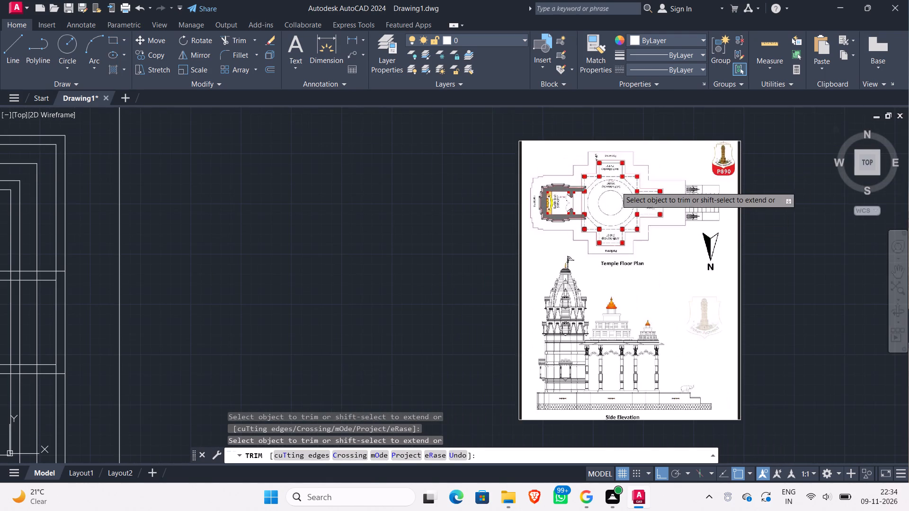
scroll(624, 179, up, 3)
scroll(624, 179, down, 4)
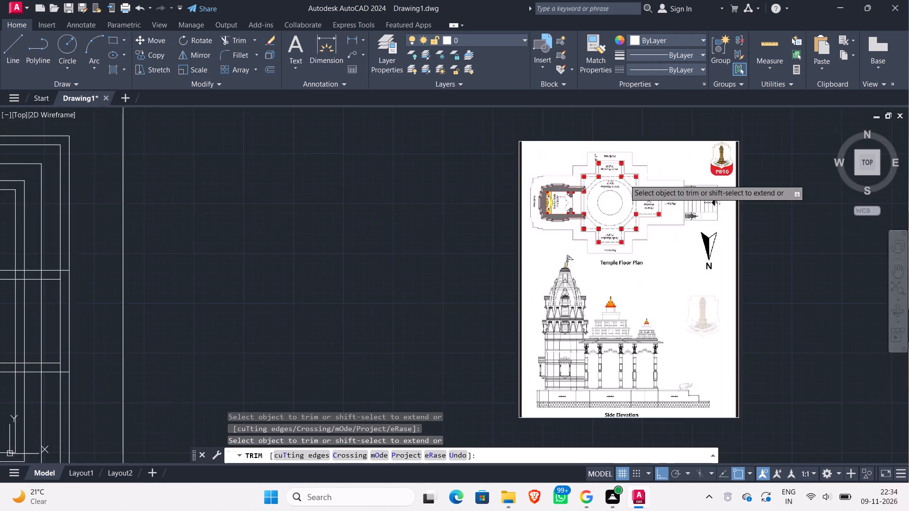
scroll(624, 179, down, 1)
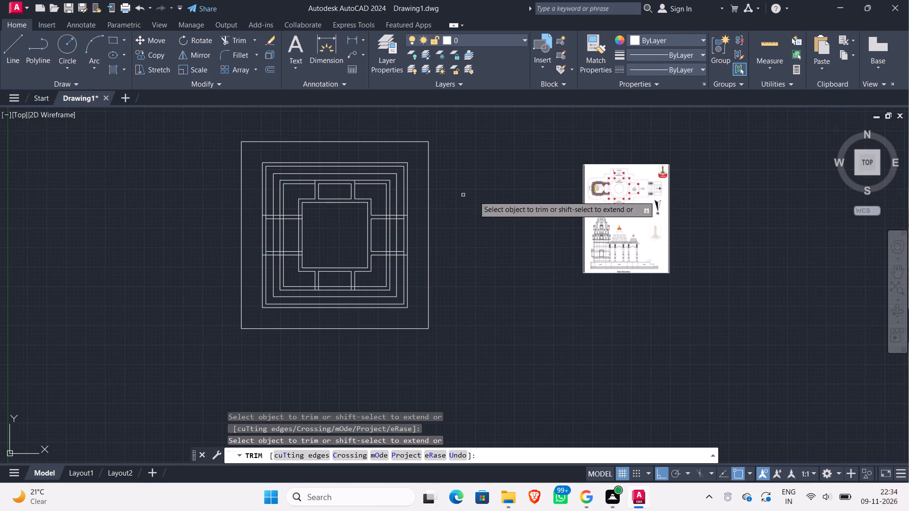
scroll(625, 181, up, 2)
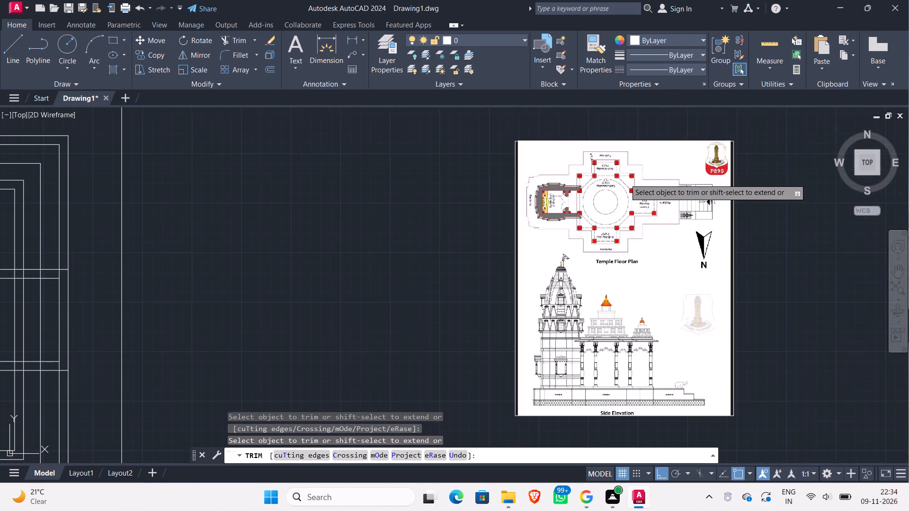
scroll(625, 179, up, 2)
scroll(625, 179, down, 3)
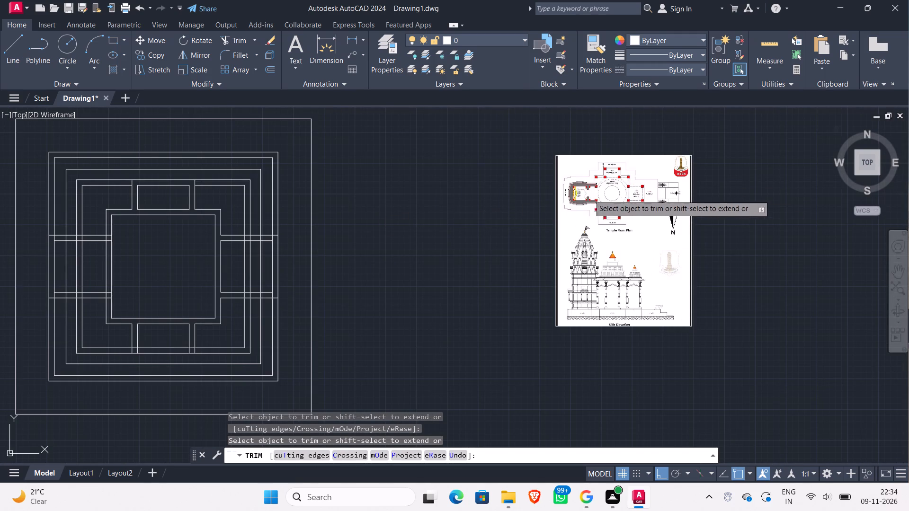
scroll(630, 177, up, 2)
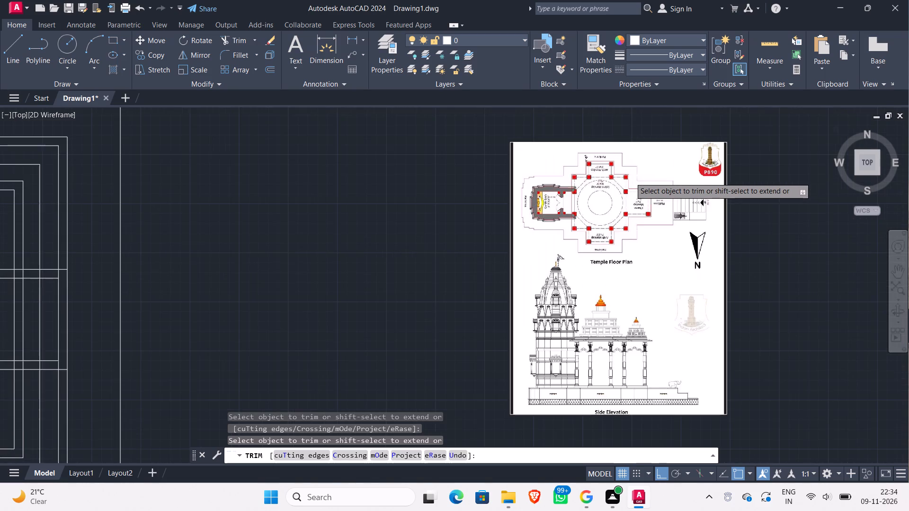
scroll(630, 177, down, 2)
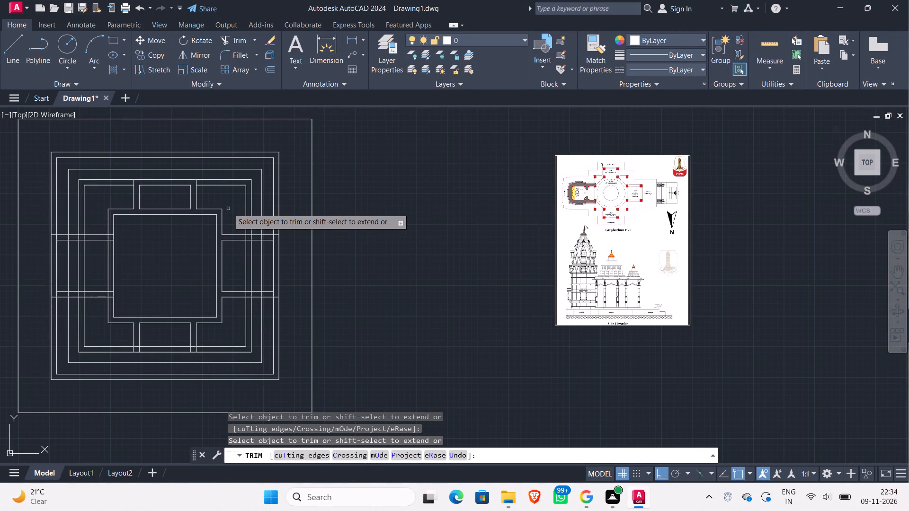
Trim away the double-line square's northeast and southeast corners, between the Ardh Mandaps and the Charan Mandap walls.
click(235, 192)
click(241, 177)
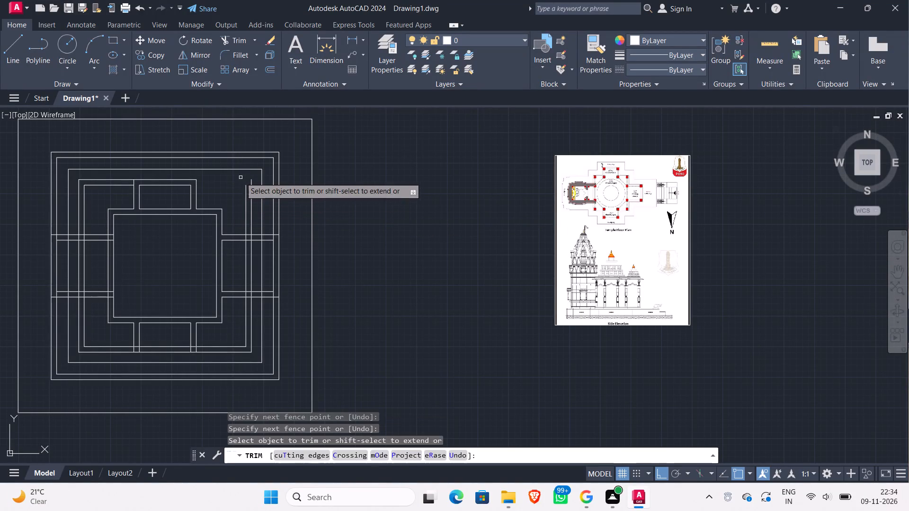
click(237, 214)
click(252, 218)
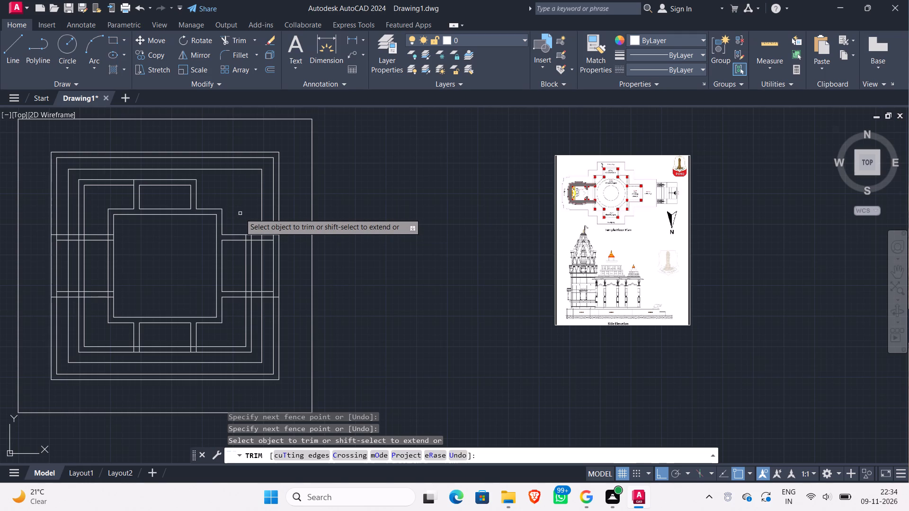
click(239, 326)
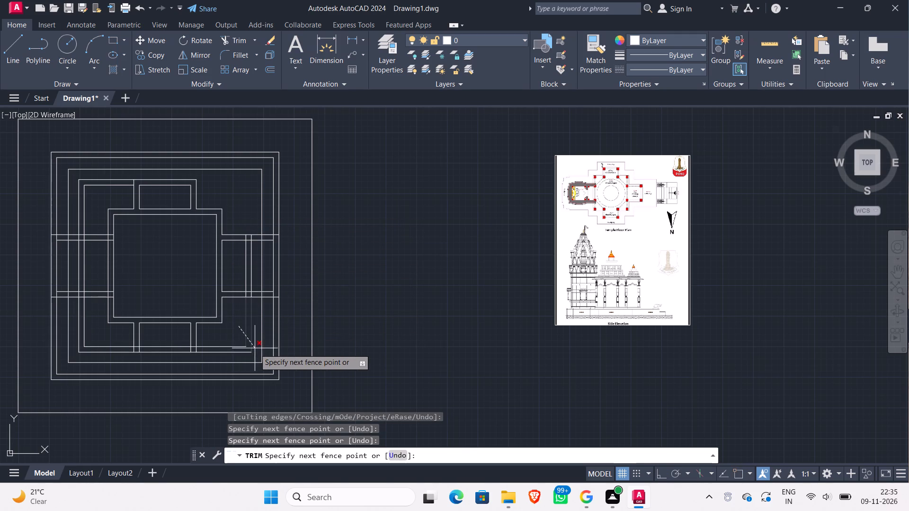
click(255, 349)
click(244, 358)
click(229, 340)
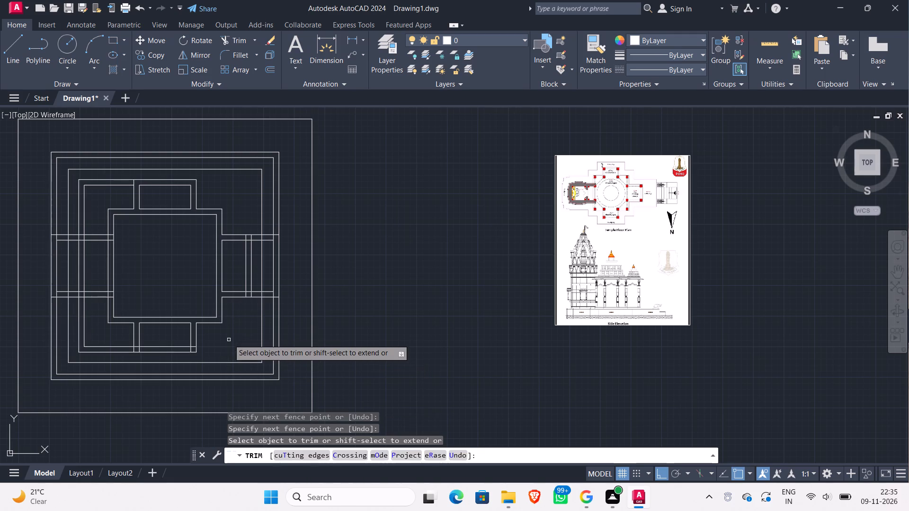
Examine the reference floor plan's Charan Mandap and Platform outlines against the drafted walls east of the Sabha Mandap.
scroll(232, 333, down, 2)
middle_drag(230, 333, 242, 310)
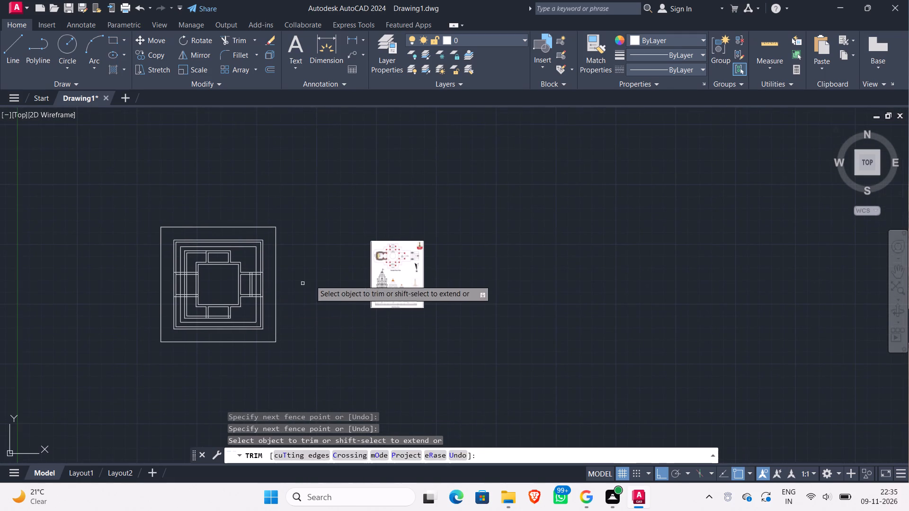
scroll(324, 270, up, 1)
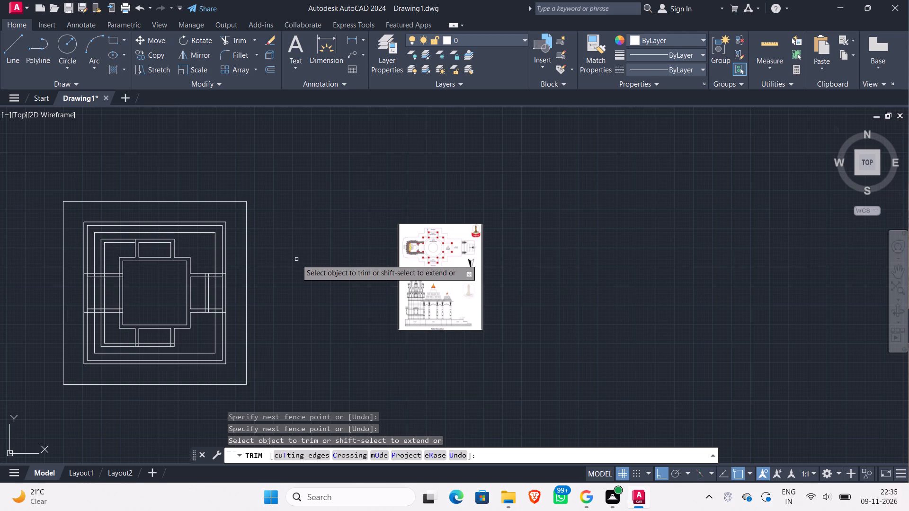
middle_drag(286, 293, 410, 272)
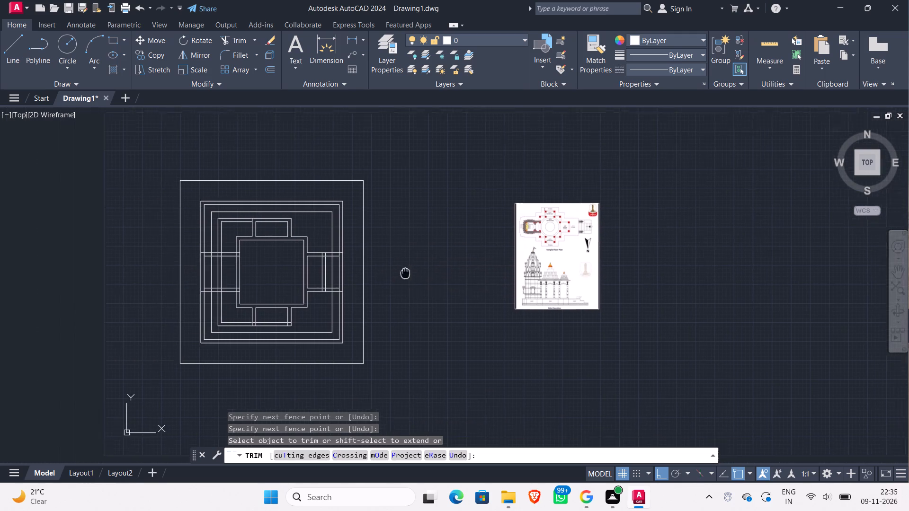
middle_drag(410, 272, 411, 271)
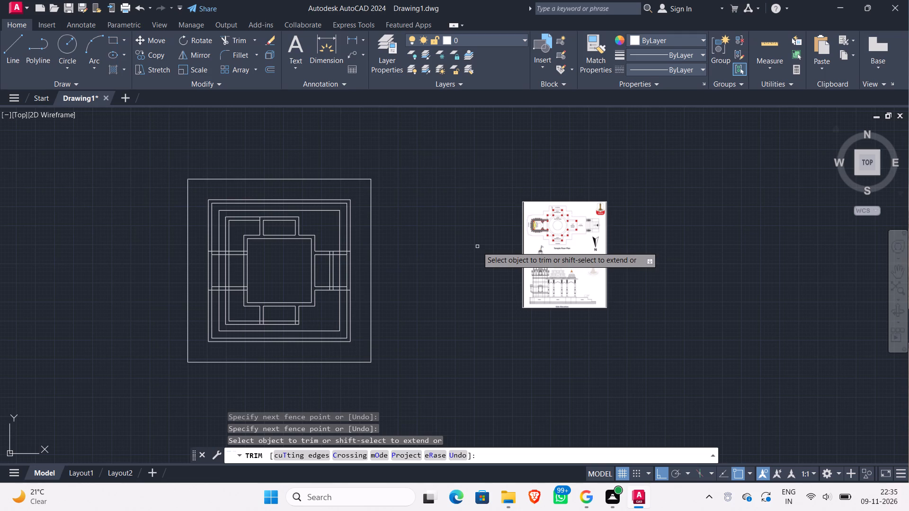
scroll(577, 232, up, 3)
scroll(563, 188, down, 2)
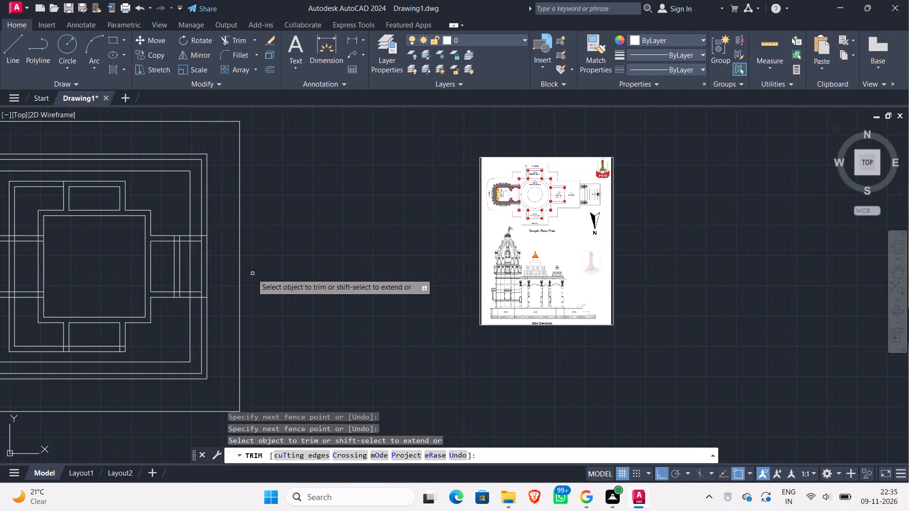
scroll(570, 196, up, 2)
scroll(570, 196, down, 2)
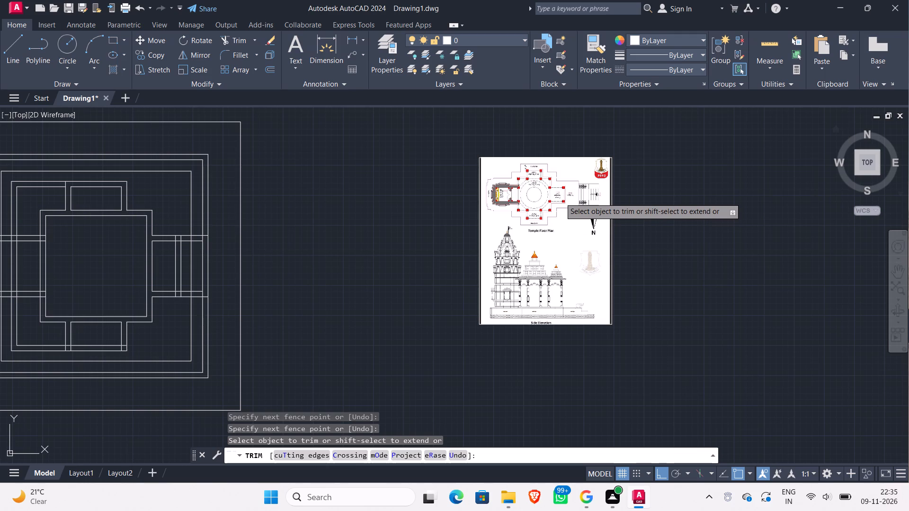
scroll(563, 197, up, 1)
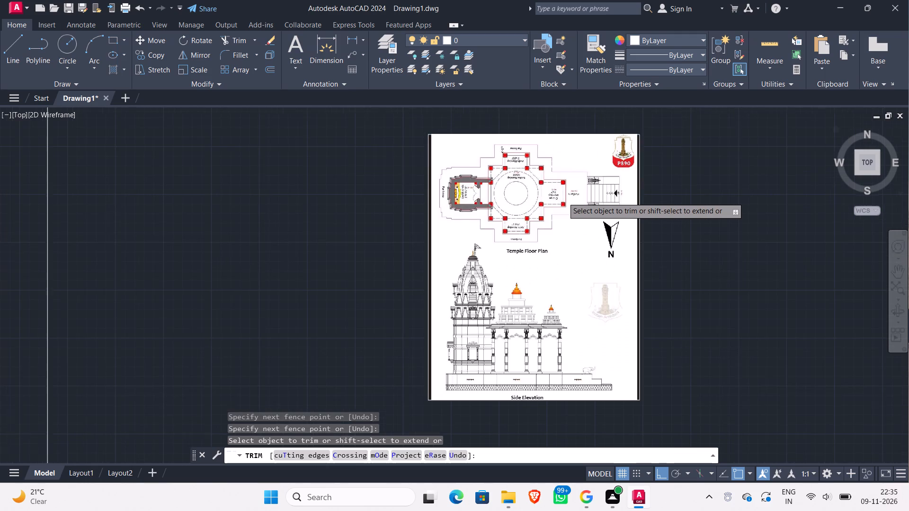
scroll(563, 197, up, 2)
scroll(563, 197, down, 3)
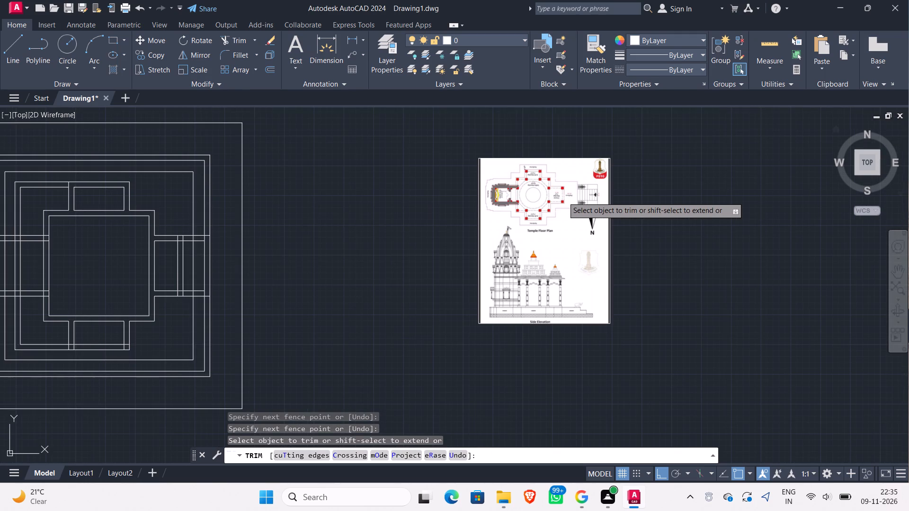
scroll(563, 197, up, 3)
scroll(563, 197, down, 3)
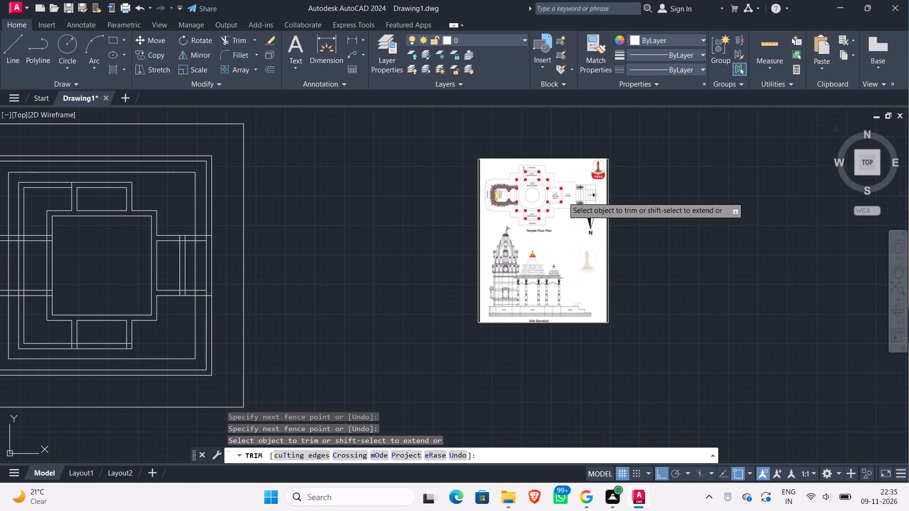
scroll(563, 197, up, 3)
scroll(563, 197, down, 2)
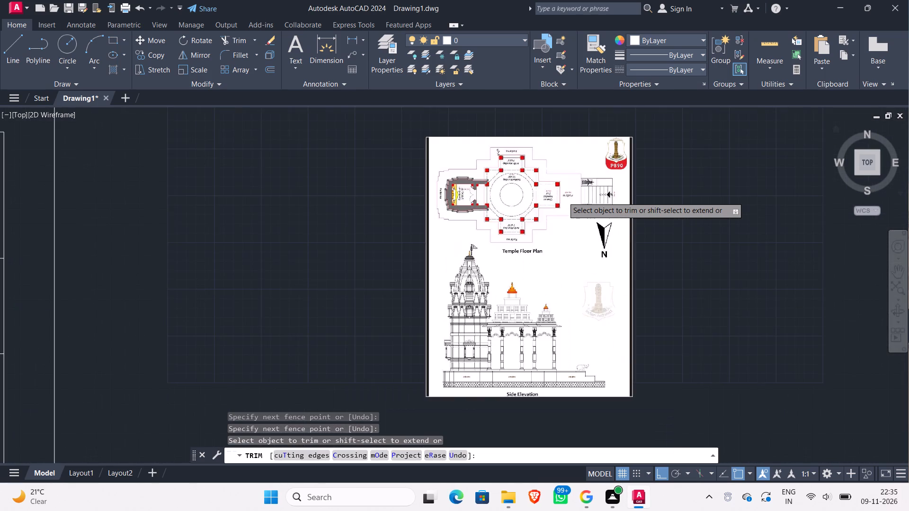
scroll(563, 197, down, 2)
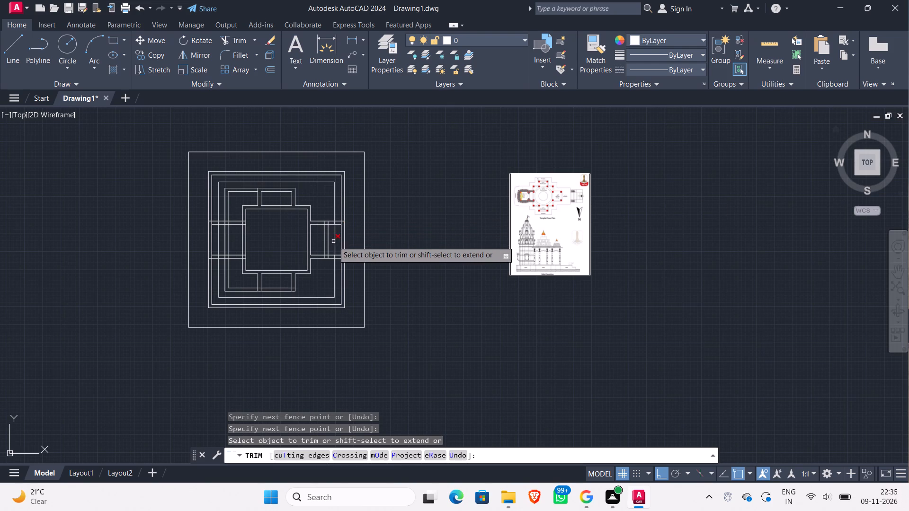
scroll(333, 241, up, 2)
scroll(382, 239, down, 1)
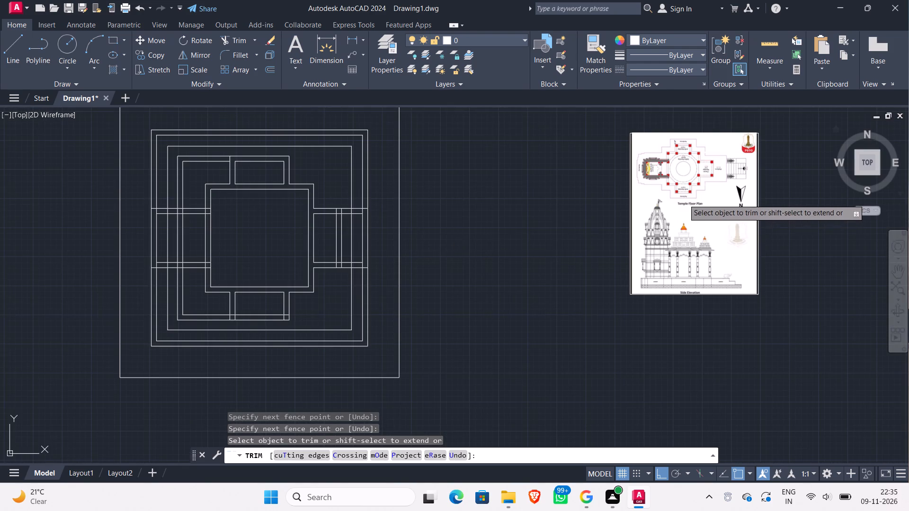
scroll(684, 199, up, 1)
scroll(684, 198, down, 1)
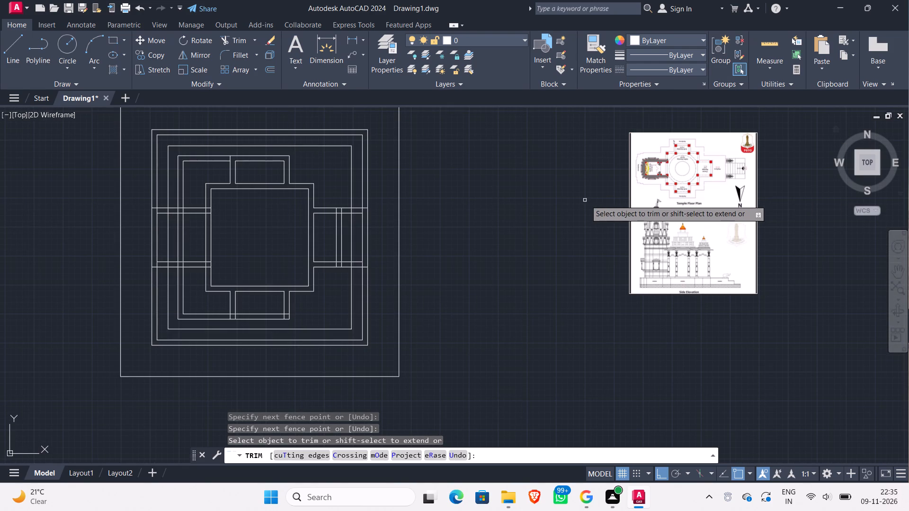
scroll(713, 156, up, 1)
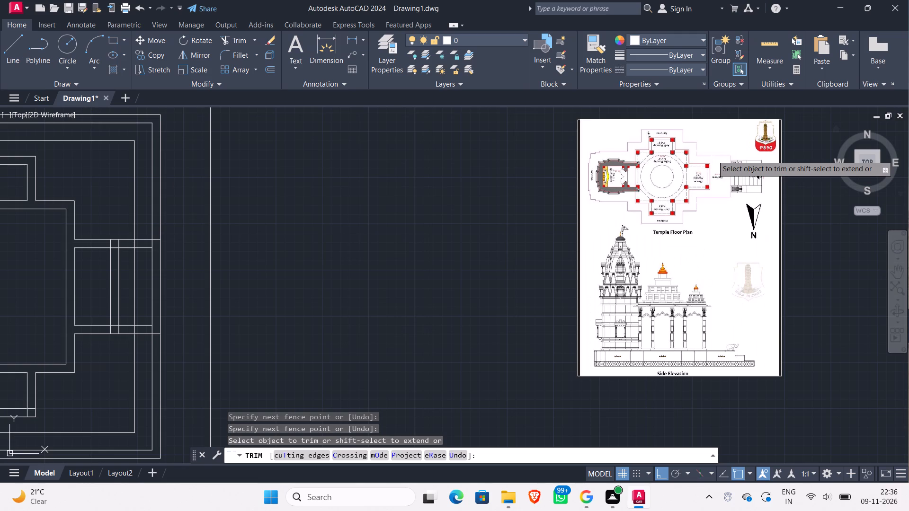
scroll(713, 155, down, 1)
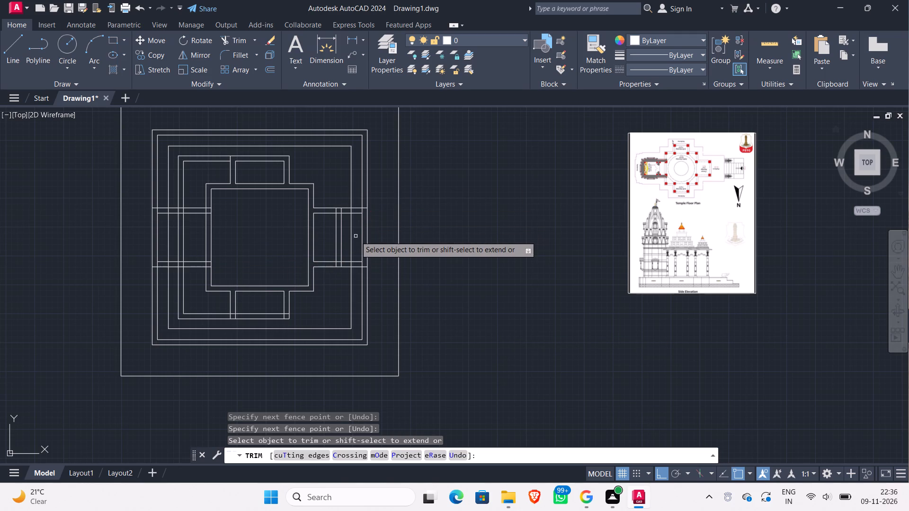
Trim the double-line square's east side and the adjacent single line where they cross the Charan Mandap's interior.
scroll(356, 236, up, 2)
scroll(356, 236, down, 2)
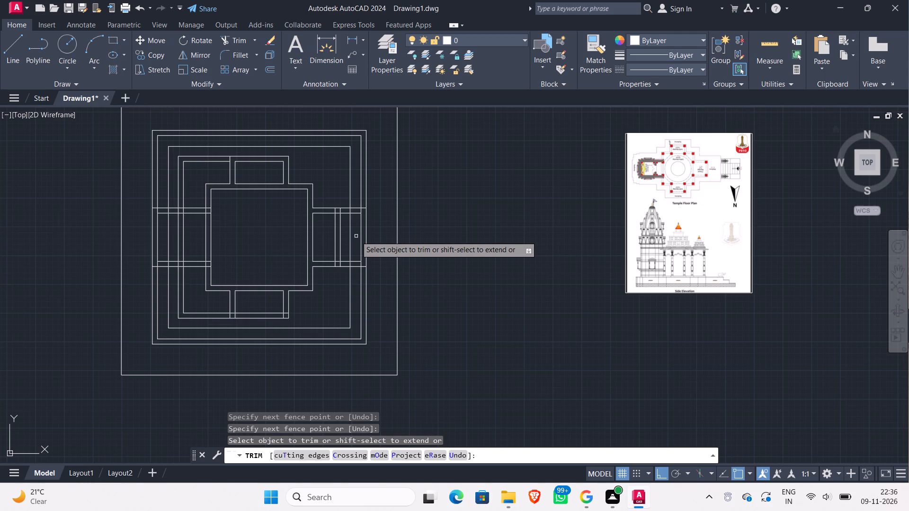
scroll(356, 236, up, 2)
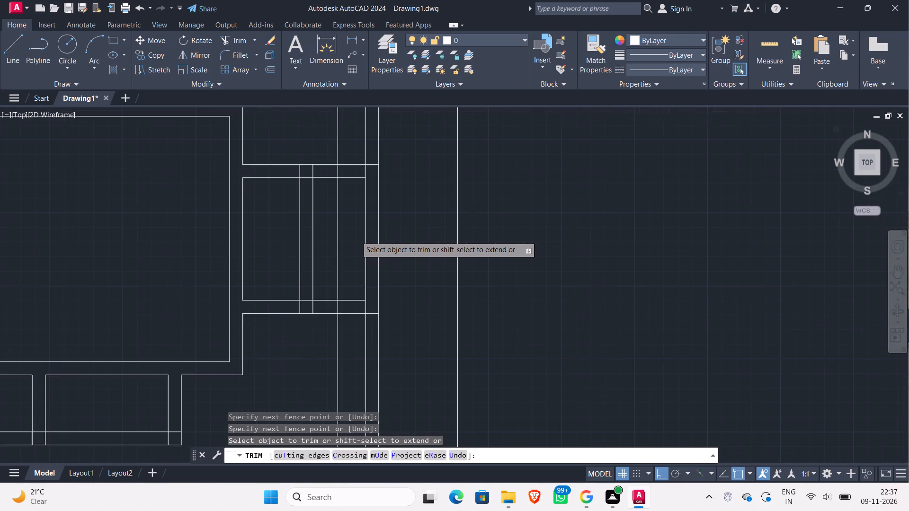
scroll(356, 236, down, 2)
scroll(356, 236, up, 3)
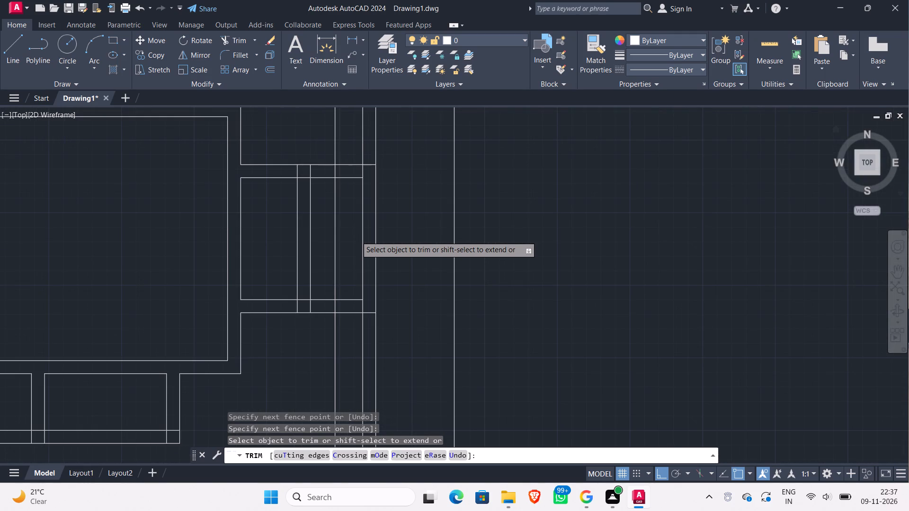
scroll(232, 252, down, 3)
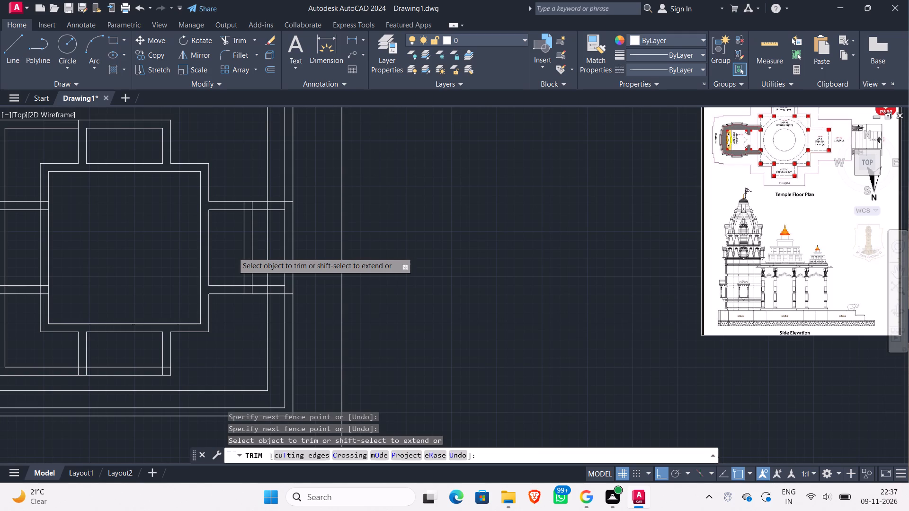
scroll(232, 252, up, 5)
scroll(232, 252, down, 3)
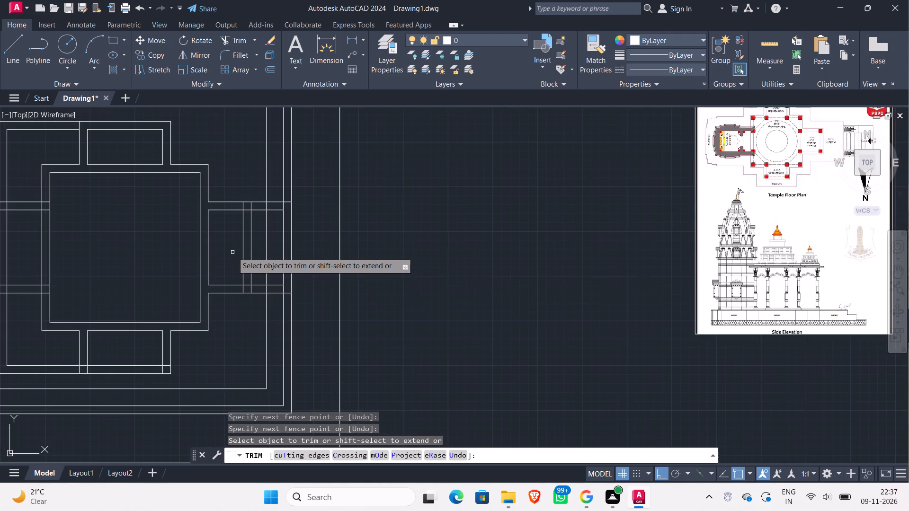
scroll(232, 252, down, 1)
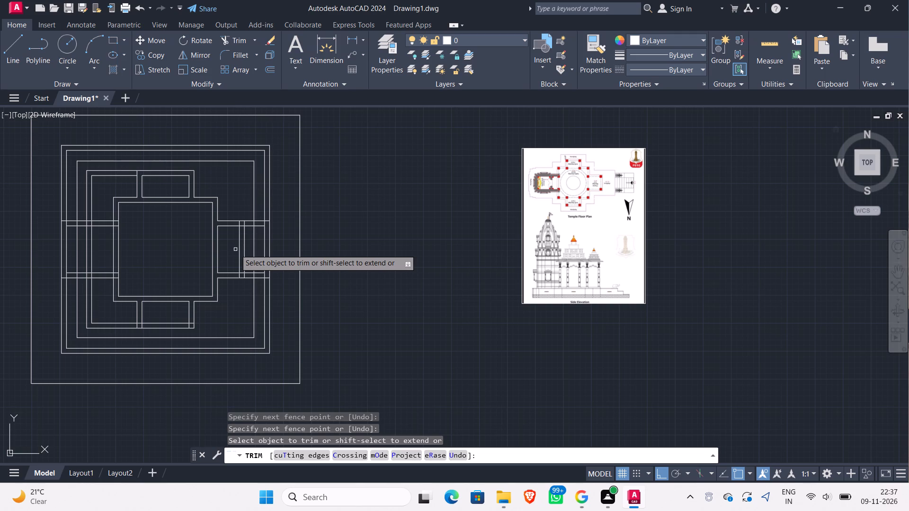
scroll(235, 249, up, 3)
click(235, 249)
click(317, 238)
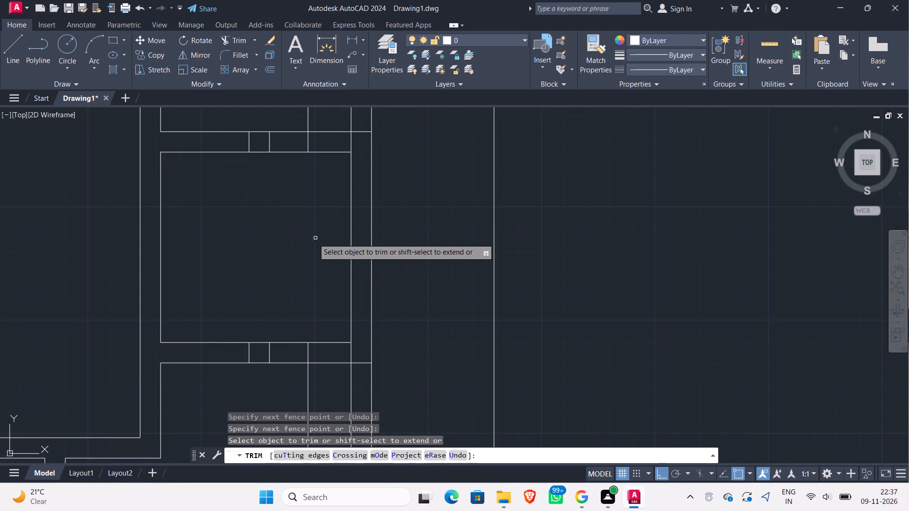
Examine the reference floor plan's Ardh Mandap, Garbh Grah and Parikrma outlines against the trimmed mandap walls.
scroll(284, 246, down, 4)
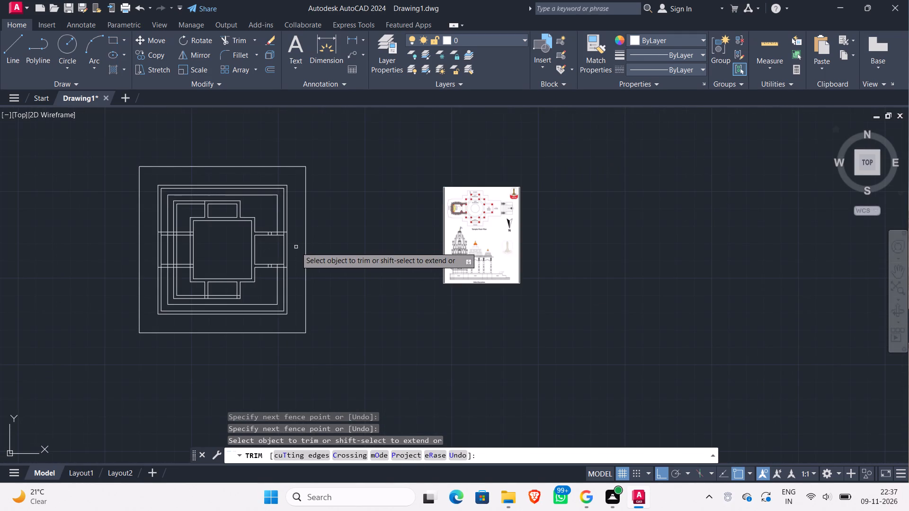
scroll(296, 247, up, 2)
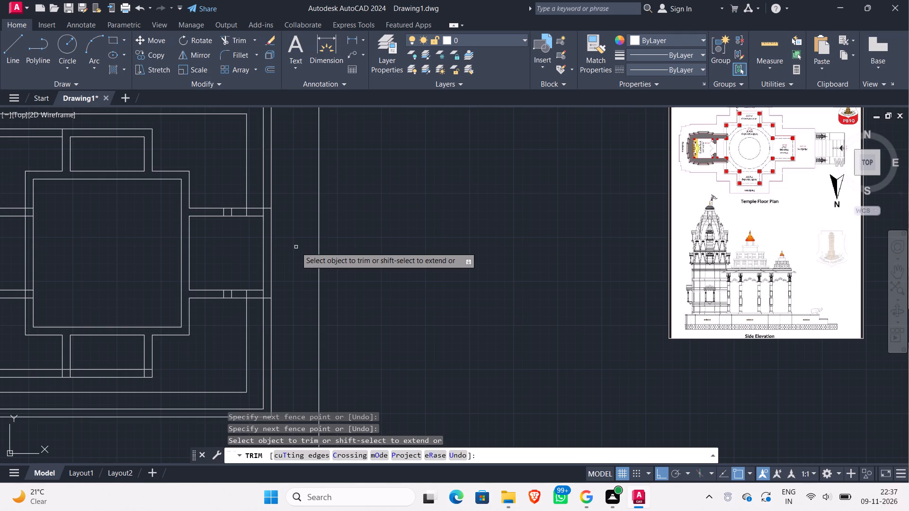
scroll(296, 247, down, 2)
scroll(498, 207, up, 3)
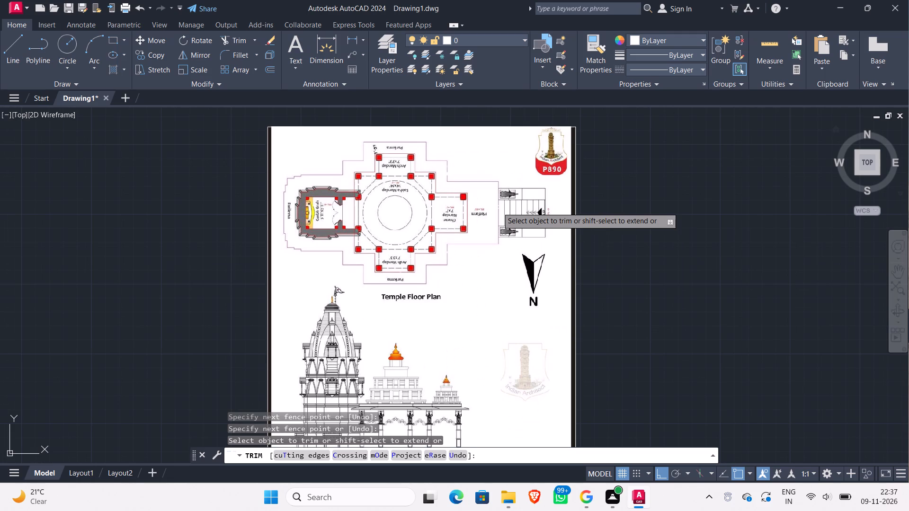
scroll(498, 207, down, 2)
middle_drag(233, 268, 410, 255)
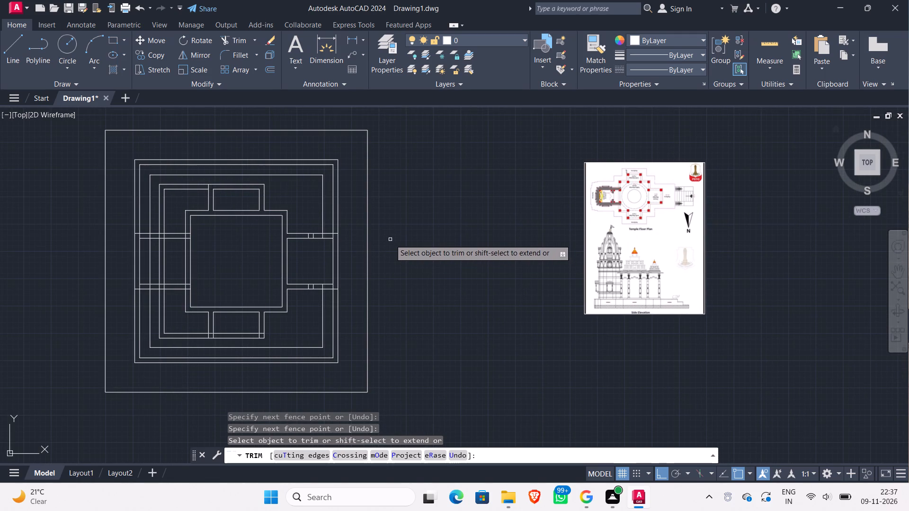
scroll(354, 190, down, 1)
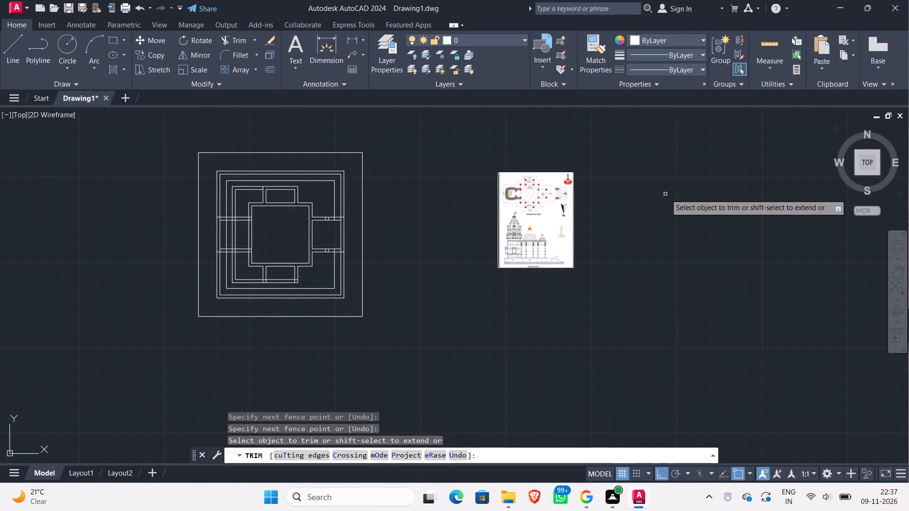
scroll(536, 183, up, 5)
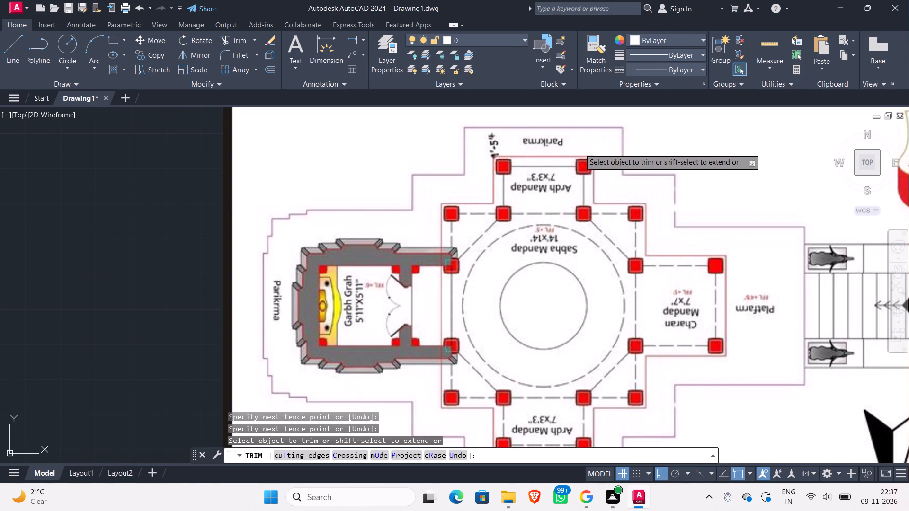
scroll(512, 214, down, 1)
scroll(472, 230, down, 2)
middle_drag(312, 237, 461, 222)
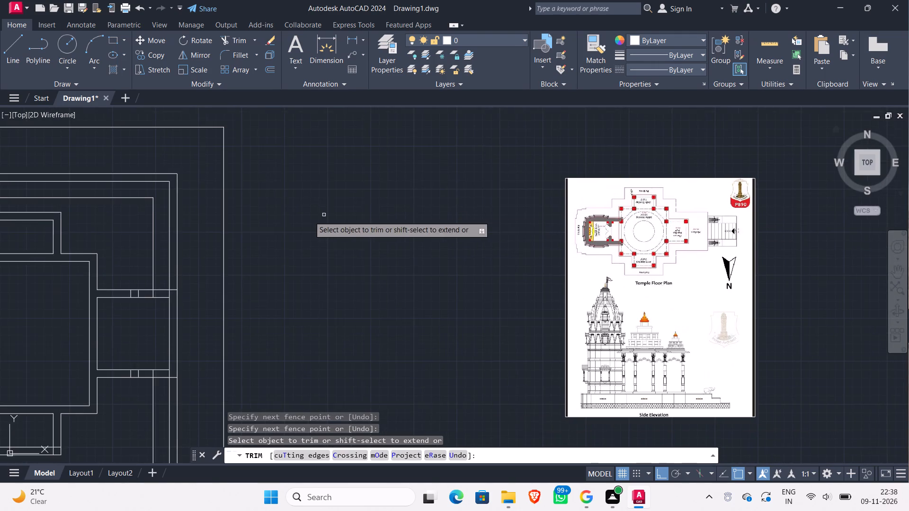
scroll(305, 216, down, 1)
middle_drag(296, 222, 419, 191)
middle_drag(419, 190, 426, 222)
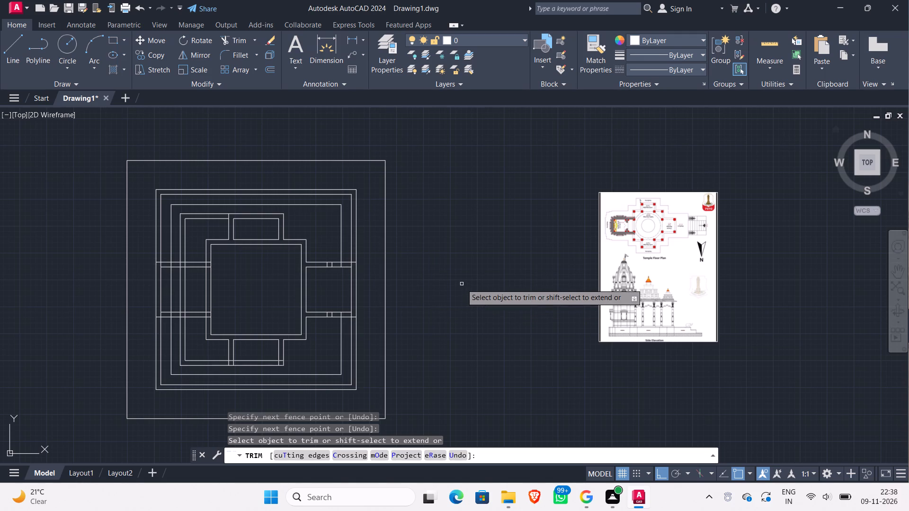
scroll(652, 205, up, 2)
scroll(624, 208, down, 2)
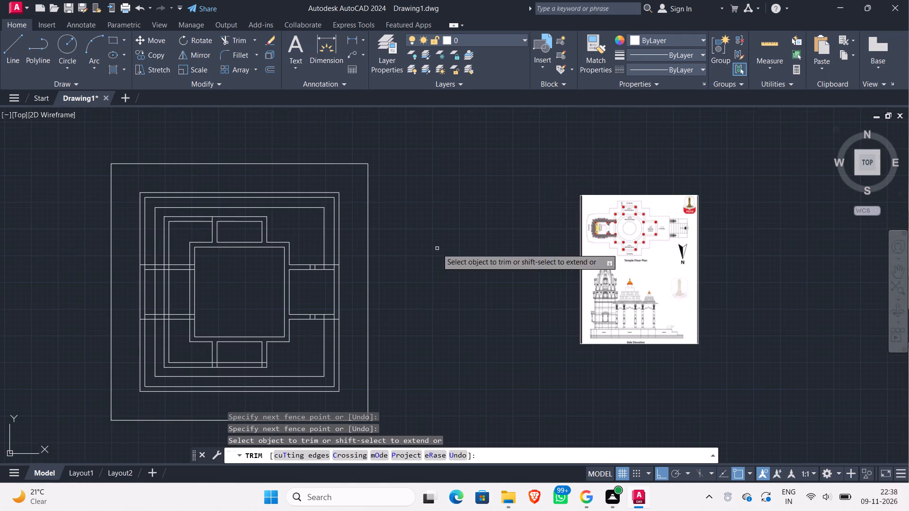
Trim away the double-line square's northwest and southwest corners, between the Ardh Mandaps and the Garbh Grah side walls.
click(188, 213)
click(186, 227)
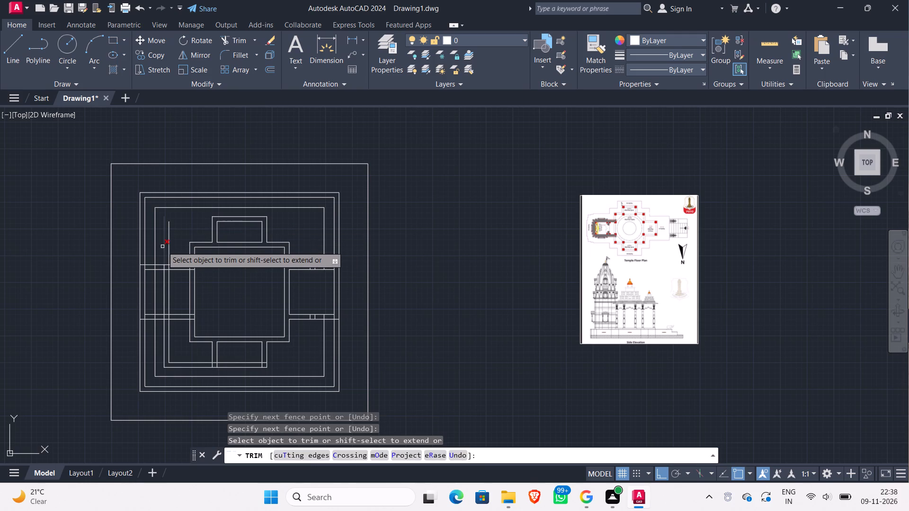
click(160, 243)
click(170, 243)
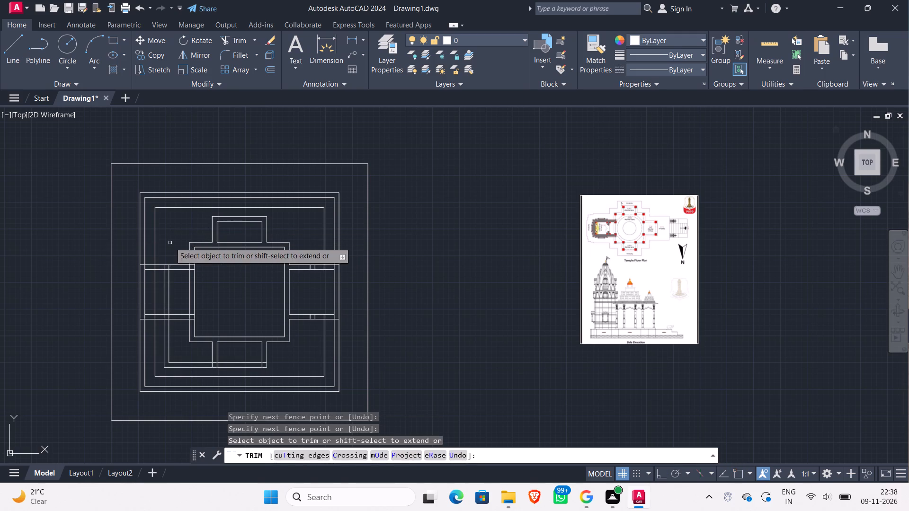
click(160, 340)
click(175, 338)
click(189, 372)
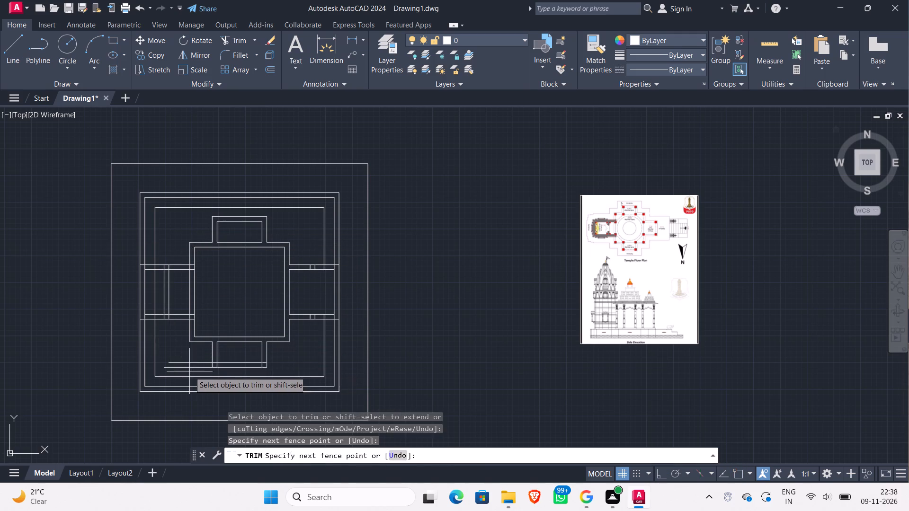
click(184, 359)
scroll(262, 367, up, 2)
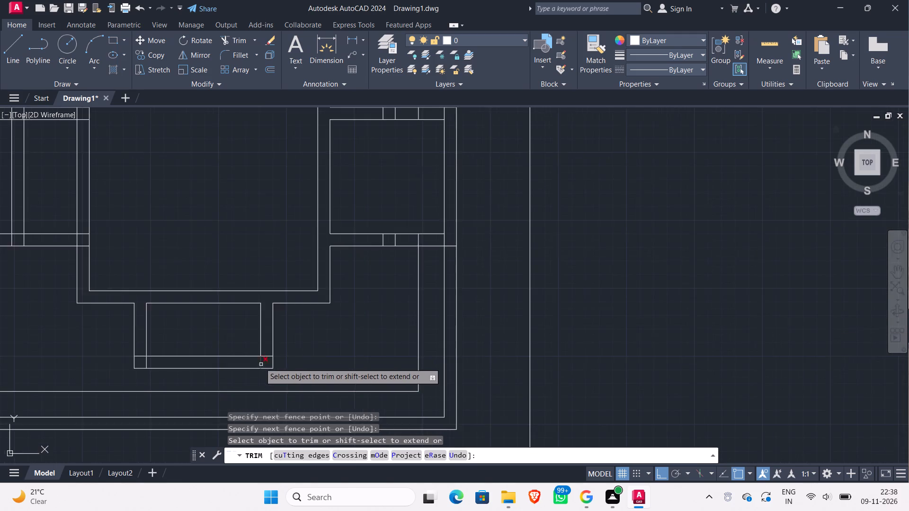
Trim the overlapping wall lines at the south Ardh Mandap's southeast and southwest corners to leave clean double-line corners.
scroll(259, 362, up, 2)
click(279, 340)
click(252, 363)
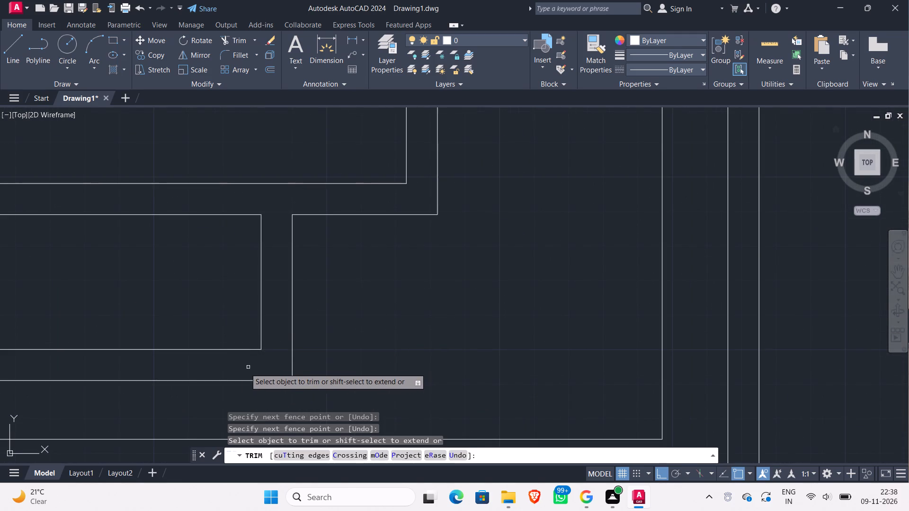
scroll(235, 370, down, 2)
middle_drag(235, 370, 336, 355)
scroll(240, 351, up, 3)
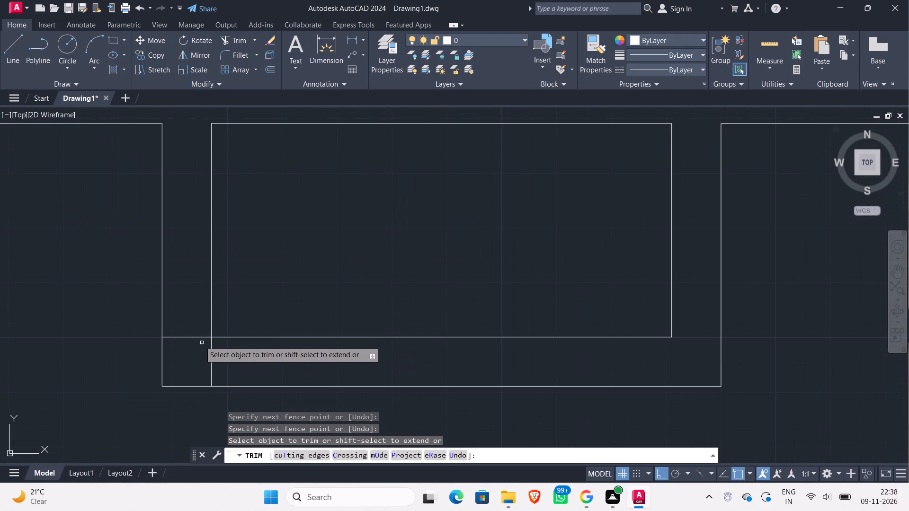
click(192, 326)
click(222, 361)
scroll(216, 334, down, 4)
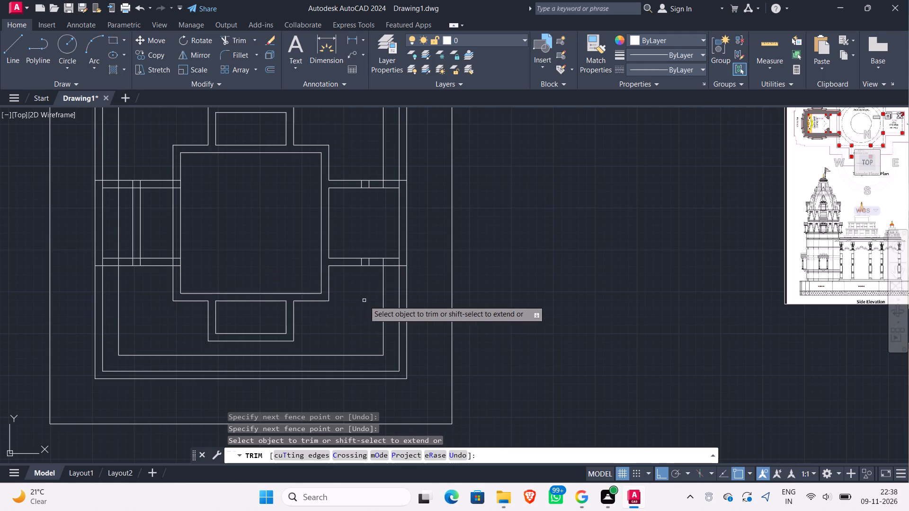
Examine the reference floor plan's Charan Mandap and Platform outlines against the drafted walls east of the Sabha Mandap.
middle_drag(361, 301, 324, 313)
scroll(324, 313, down, 1)
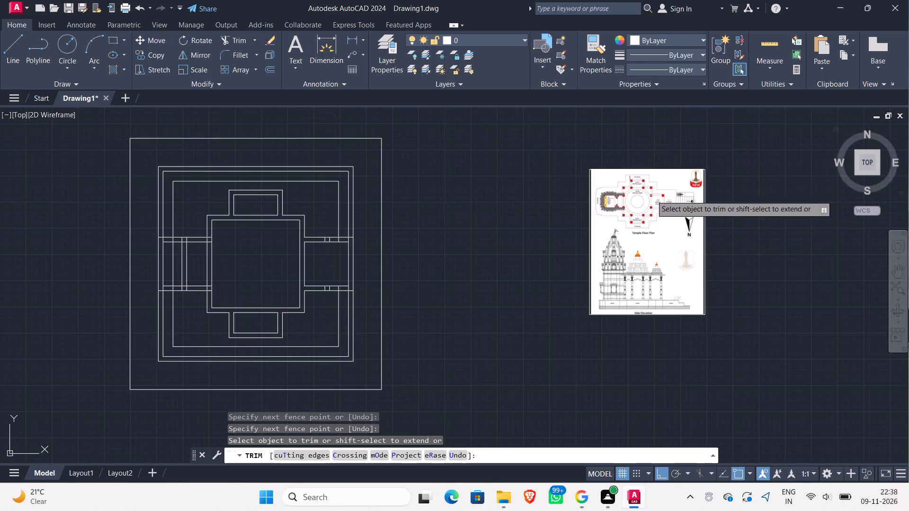
scroll(653, 187, up, 3)
scroll(659, 217, down, 2)
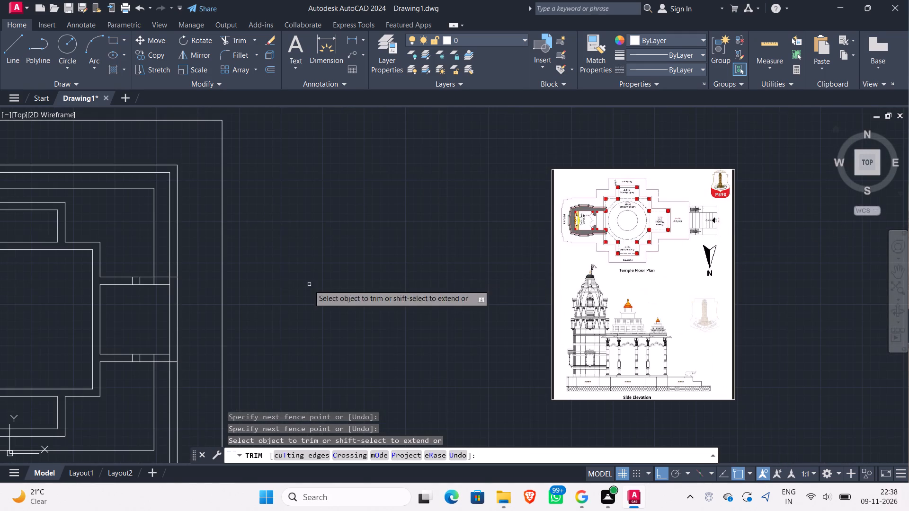
scroll(653, 228, up, 2)
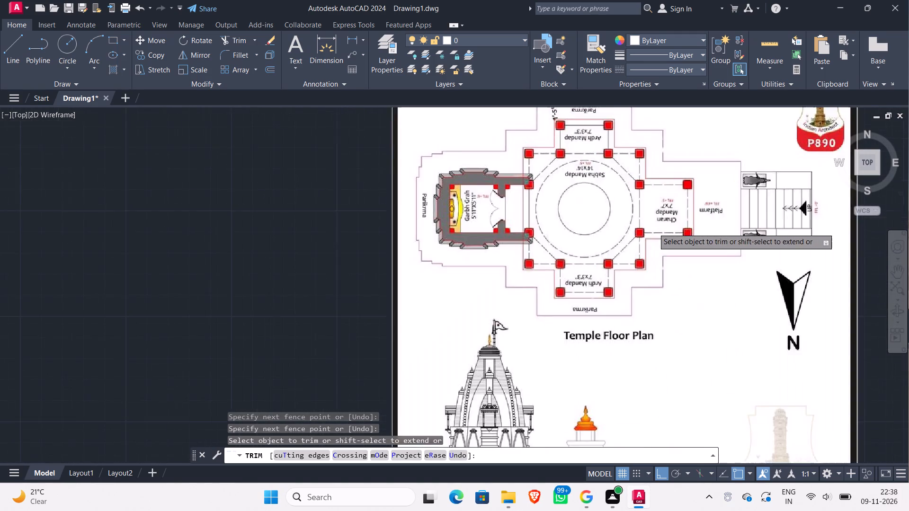
scroll(653, 228, down, 3)
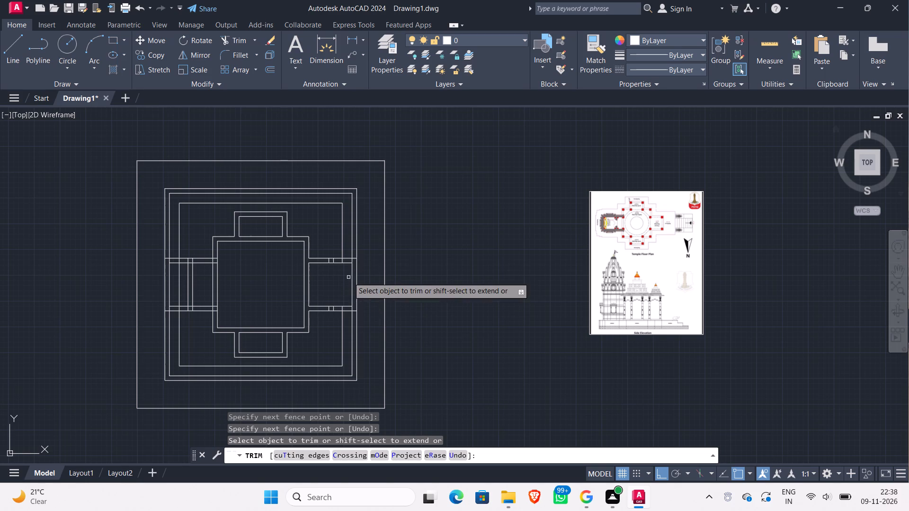
middle_drag(334, 280, 410, 274)
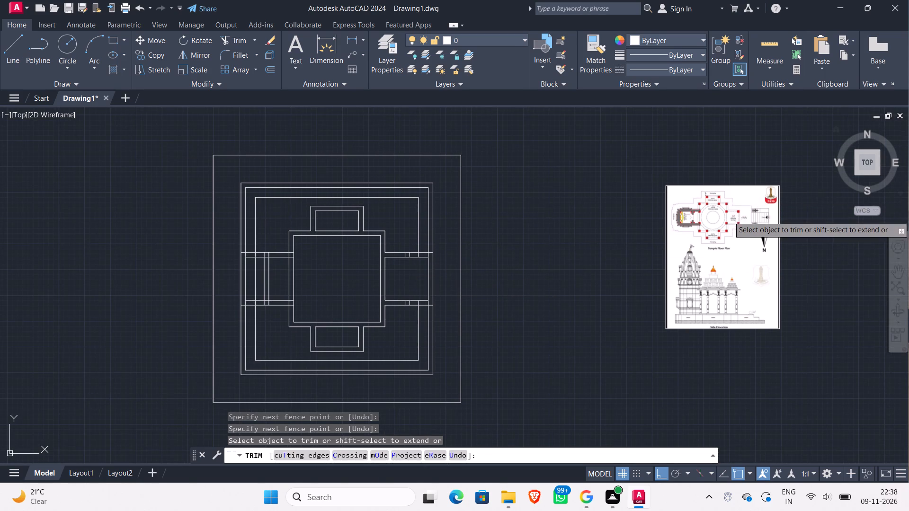
scroll(729, 216, up, 3)
scroll(729, 216, down, 4)
Trim away the pair of short cross lines inside the Charan Mandap's north wall and the matching pair in its south wall.
scroll(543, 235, up, 4)
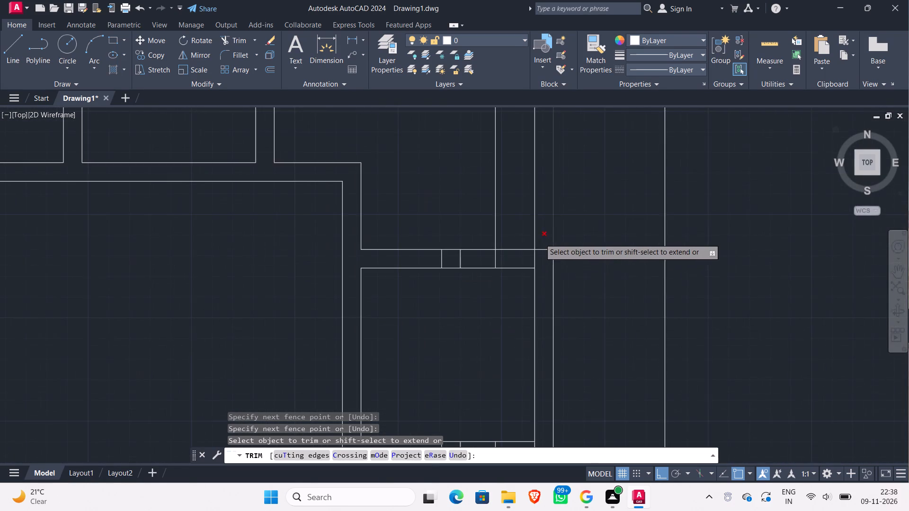
scroll(507, 257, up, 3)
click(314, 264)
click(398, 255)
scroll(406, 257, down, 4)
scroll(407, 335, up, 4)
click(305, 330)
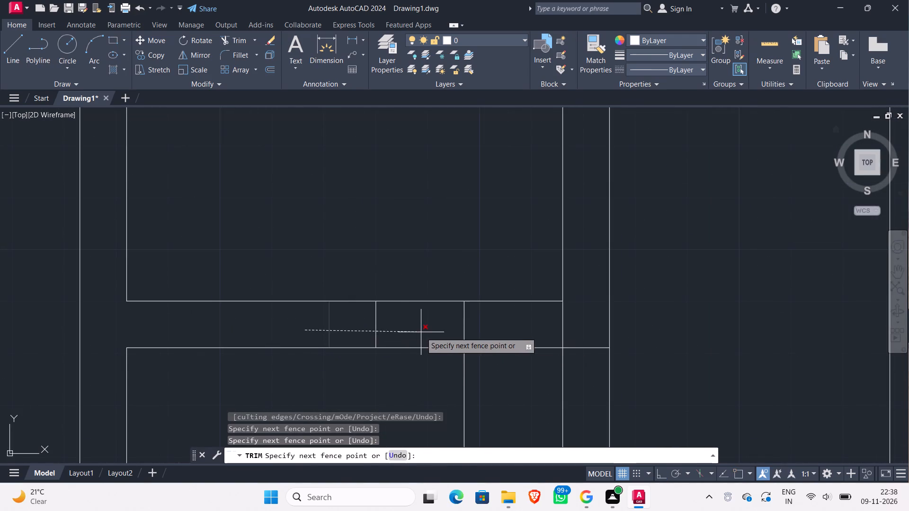
click(420, 332)
Trim the line segments crossing the Charan Mandap's north and south walls near its northeast and southeast corners.
scroll(417, 330, down, 4)
scroll(598, 291, down, 2)
scroll(744, 258, up, 2)
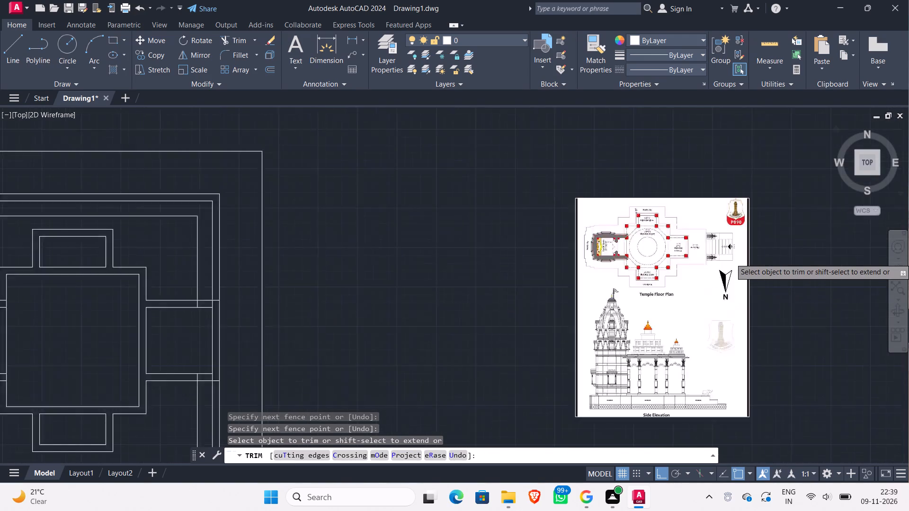
scroll(744, 258, up, 1)
scroll(636, 242, down, 2)
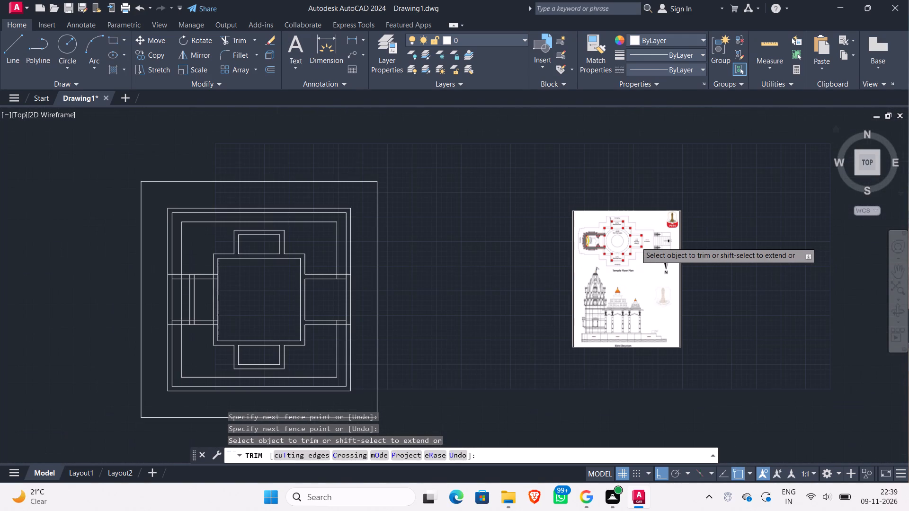
scroll(636, 242, up, 3)
scroll(636, 242, down, 3)
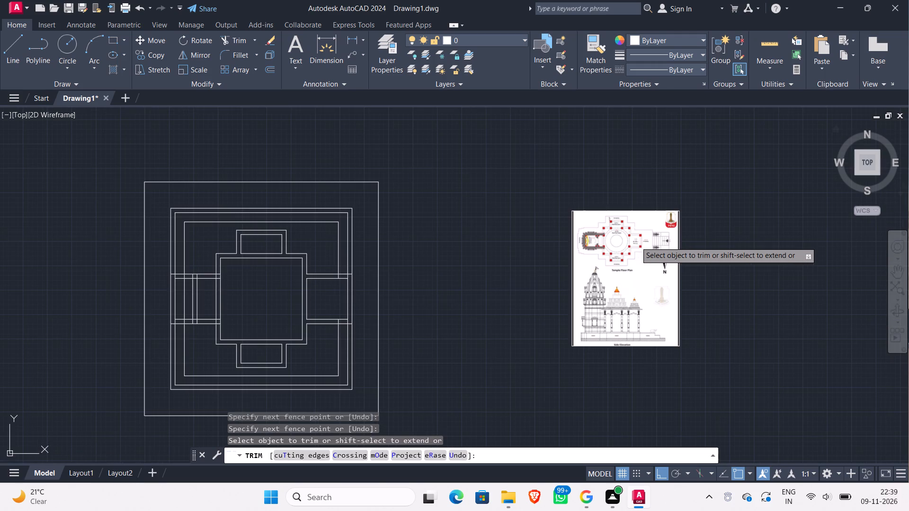
scroll(334, 275, up, 6)
click(345, 290)
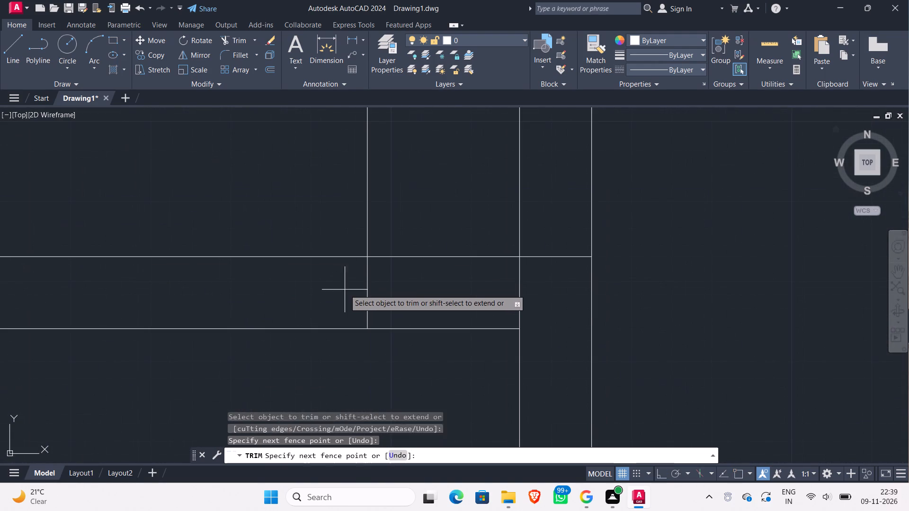
click(535, 293)
scroll(535, 293, down, 5)
middle_drag(503, 343, 477, 295)
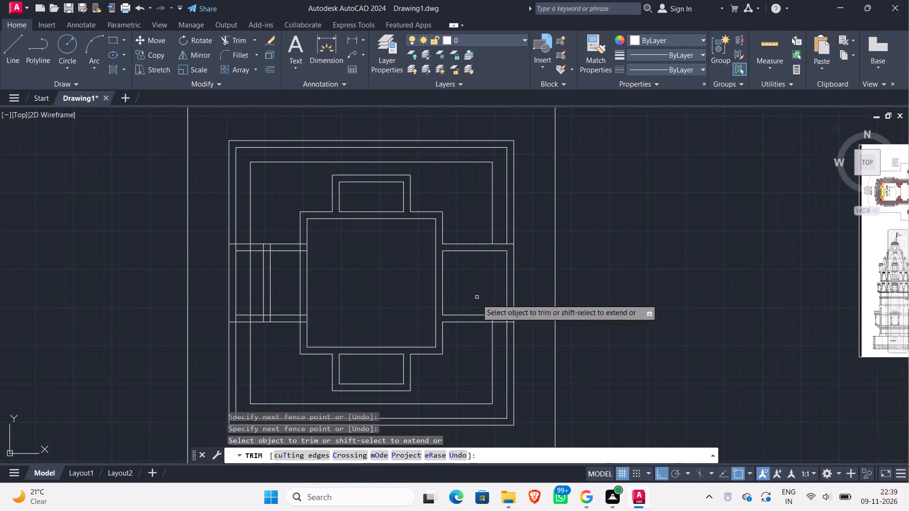
scroll(475, 320, up, 2)
click(502, 321)
click(558, 320)
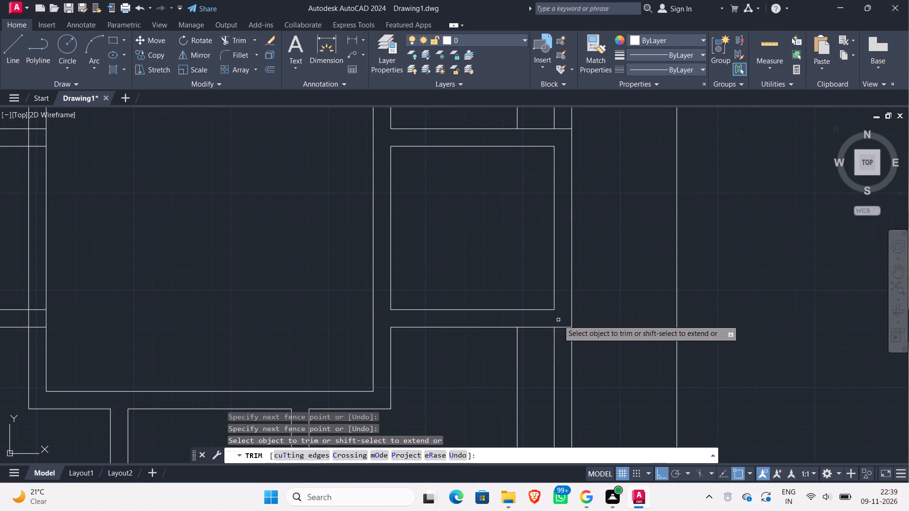
Trim away the outer double-line square's east side, both north and south of the Charan Mandap.
scroll(557, 319, down, 4)
middle_drag(578, 292, 535, 301)
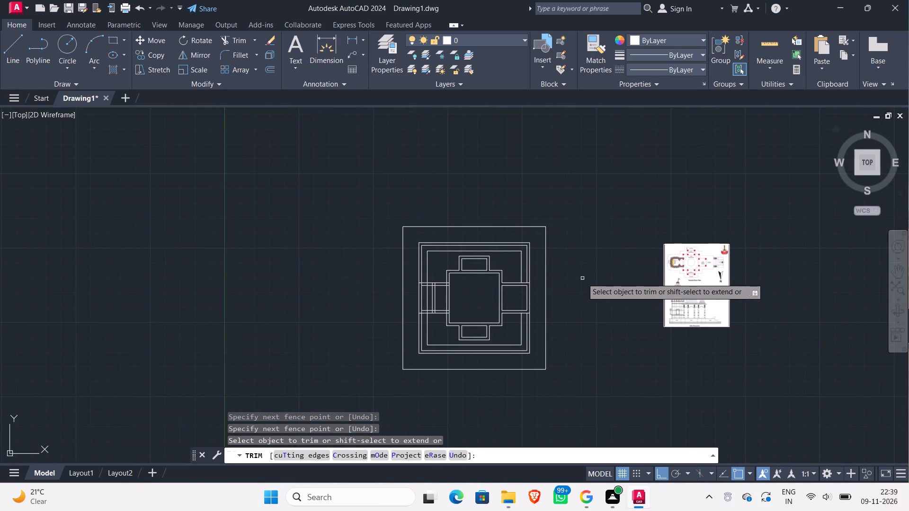
scroll(602, 277, up, 2)
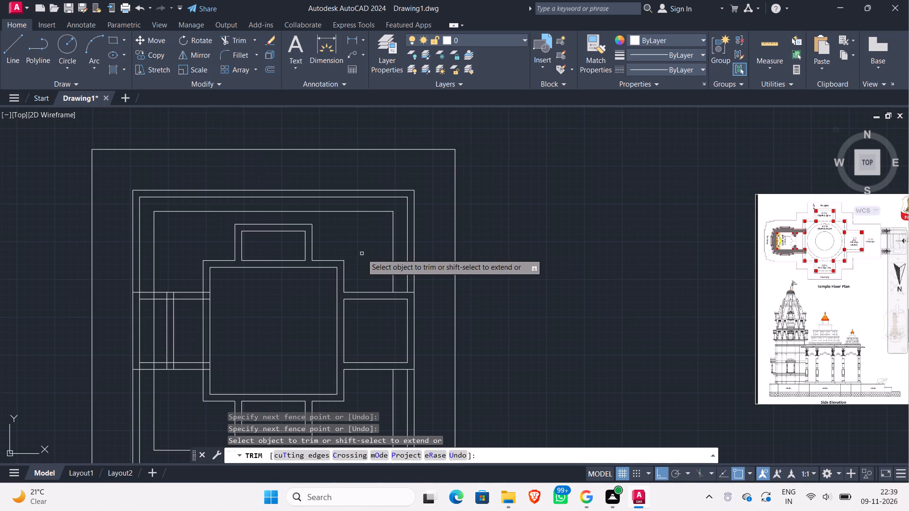
scroll(362, 254, down, 1)
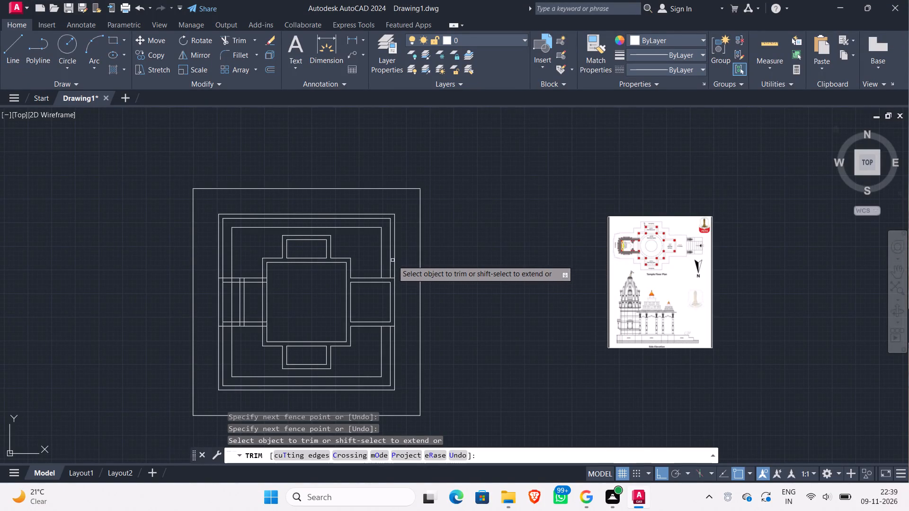
scroll(392, 259, up, 2)
click(376, 259)
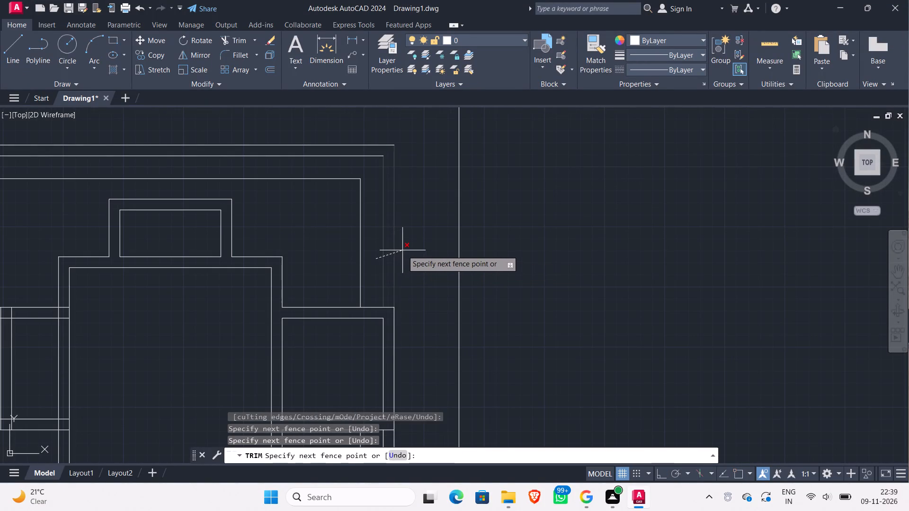
click(402, 250)
scroll(402, 247, down, 2)
scroll(400, 342, up, 2)
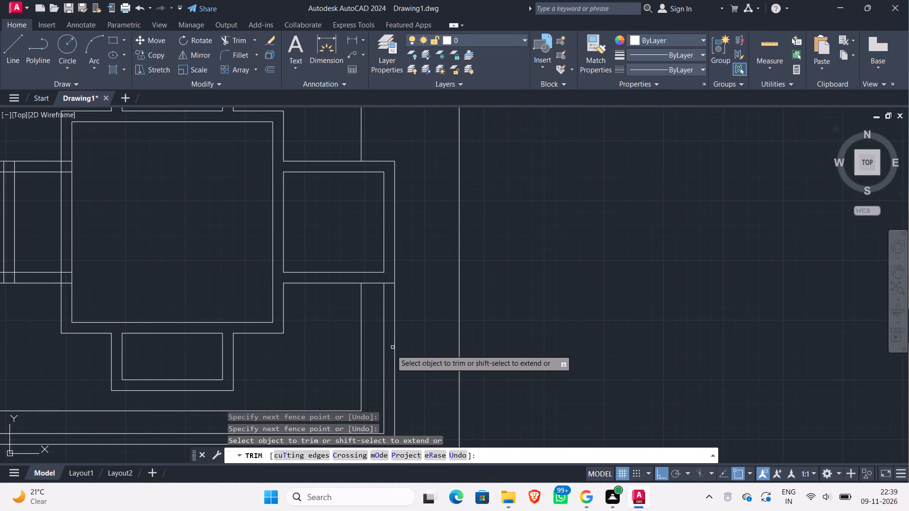
scroll(371, 349, down, 1)
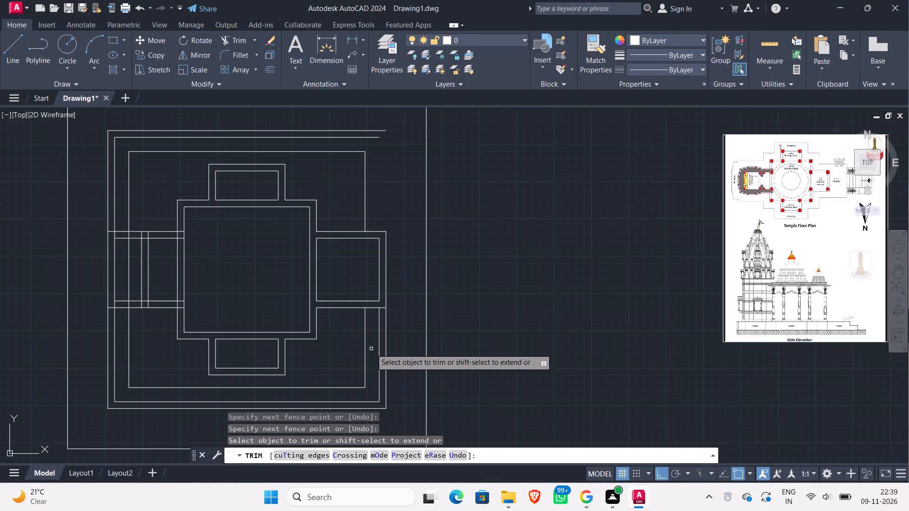
scroll(371, 349, up, 1)
click(372, 349)
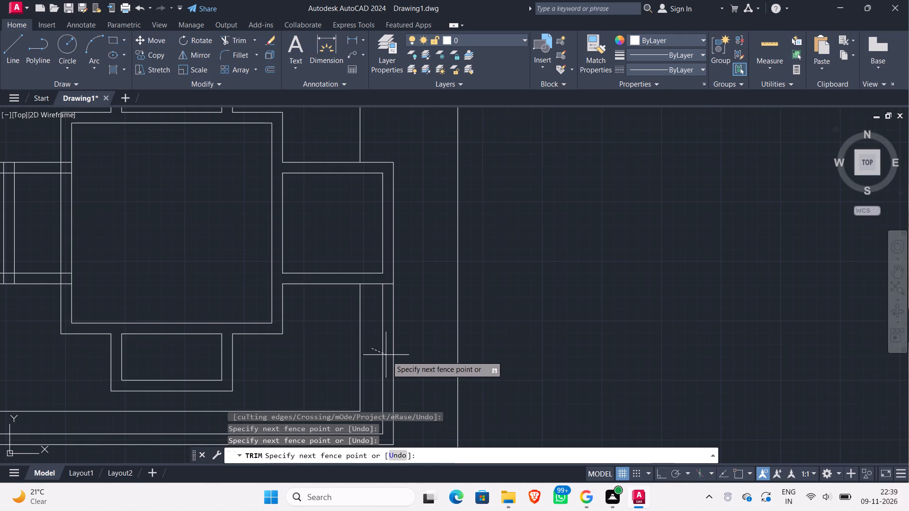
click(406, 365)
Examine the reference floor plan's Parikrma and mandap outlines against the remaining lines of the drafted concentric squares.
scroll(411, 348, down, 2)
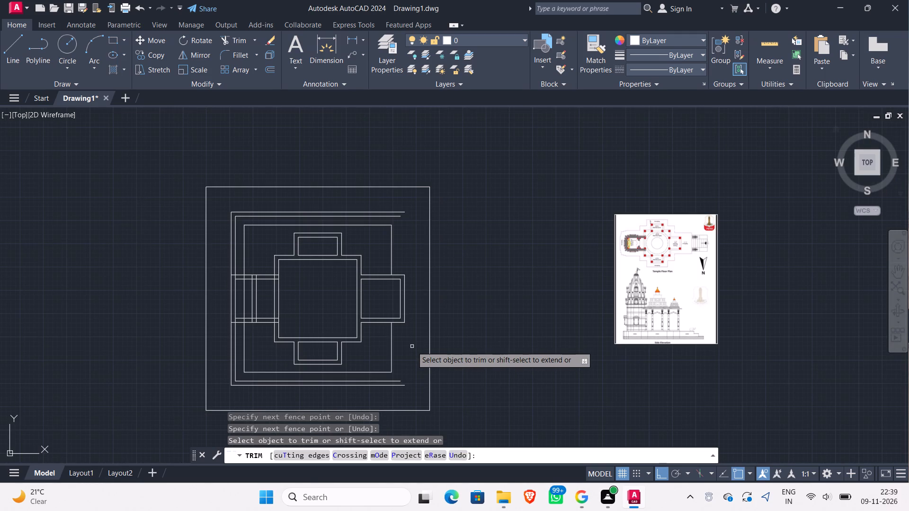
middle_drag(412, 346, 410, 282)
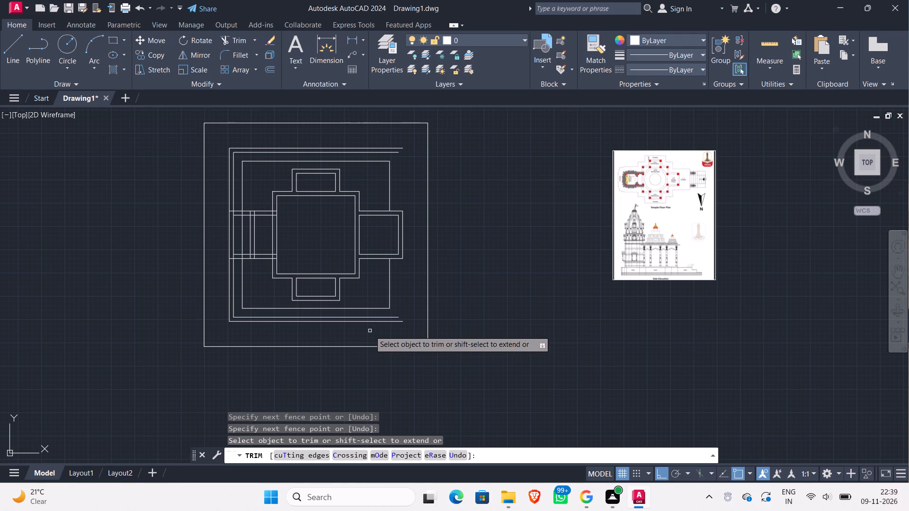
scroll(370, 330, up, 2)
scroll(370, 330, down, 2)
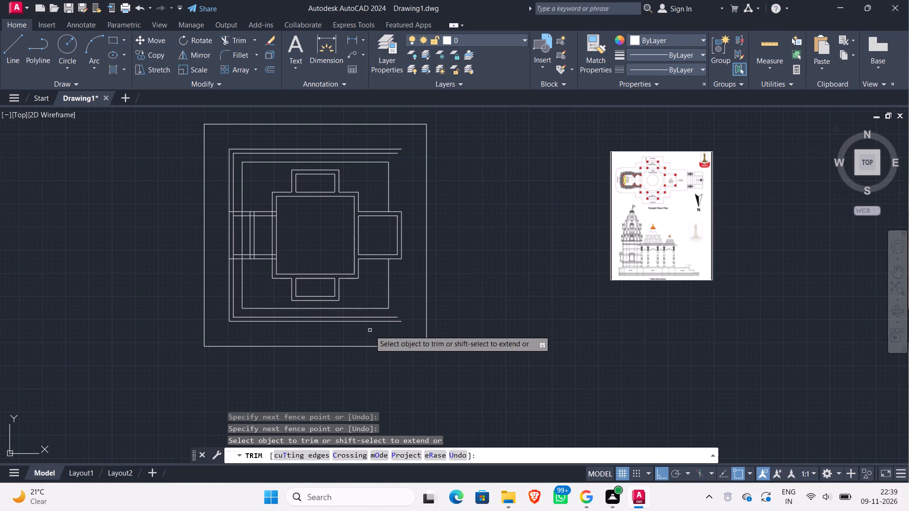
scroll(656, 198, up, 2)
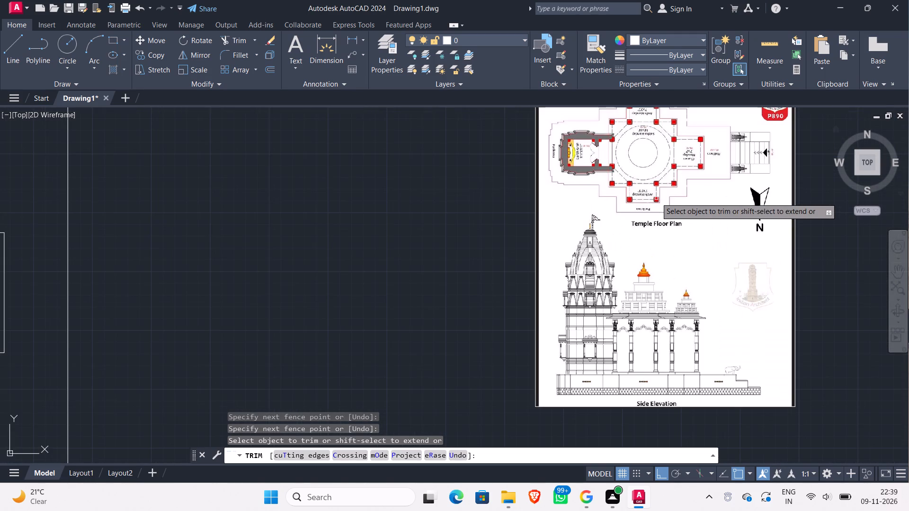
scroll(656, 198, down, 2)
scroll(642, 207, up, 1)
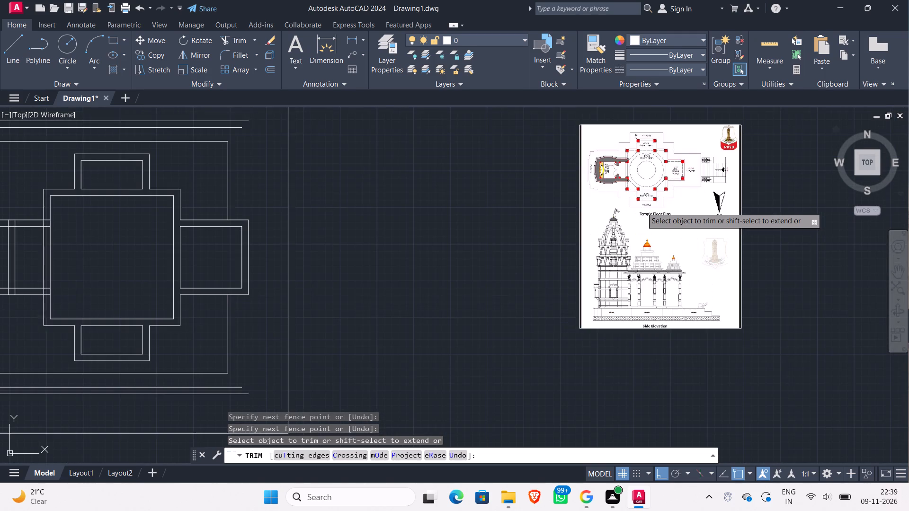
scroll(642, 207, up, 1)
scroll(642, 207, down, 1)
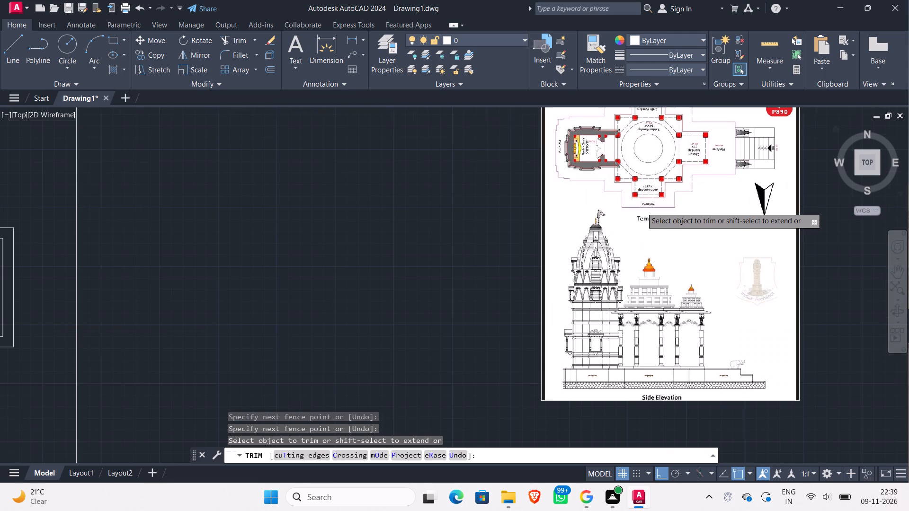
scroll(642, 207, down, 2)
scroll(441, 285, up, 3)
scroll(441, 284, down, 2)
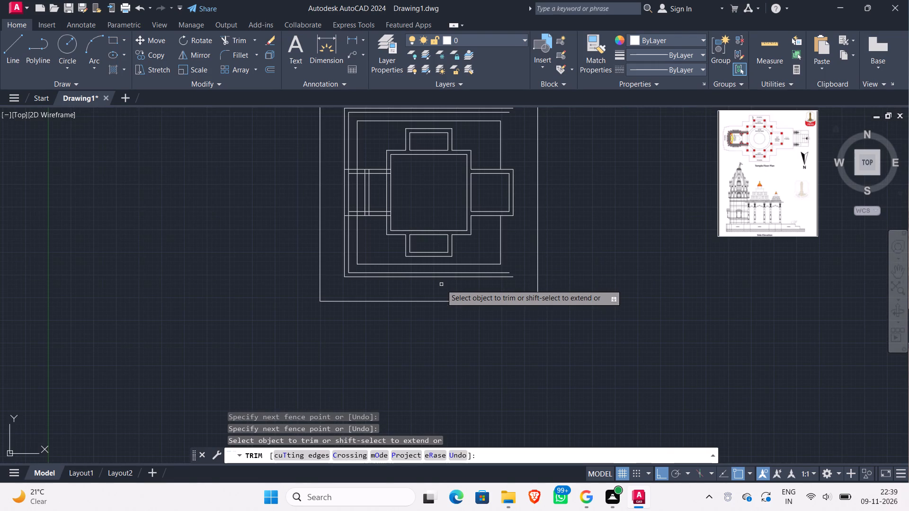
Trim away the outer double-line square's south side and the part of its west side south of the Garbh Grah.
scroll(441, 284, up, 2)
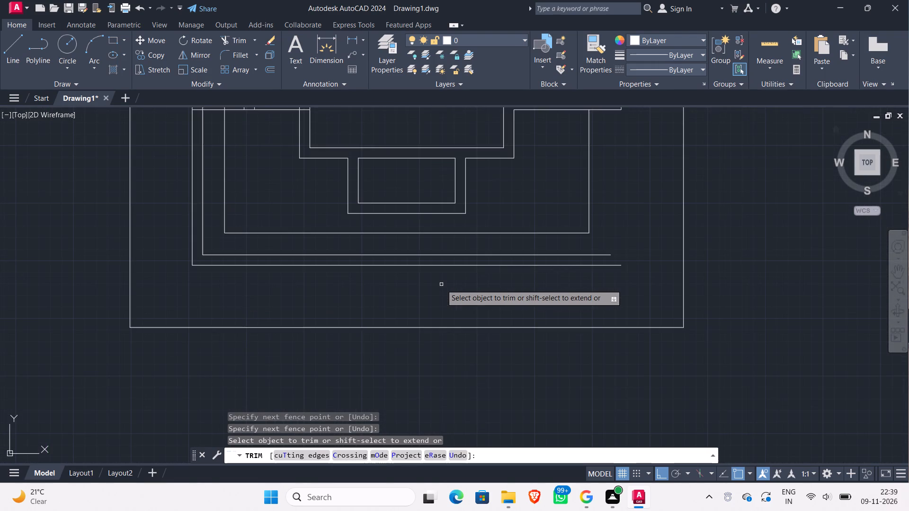
scroll(441, 284, down, 2)
scroll(441, 284, up, 2)
click(441, 284)
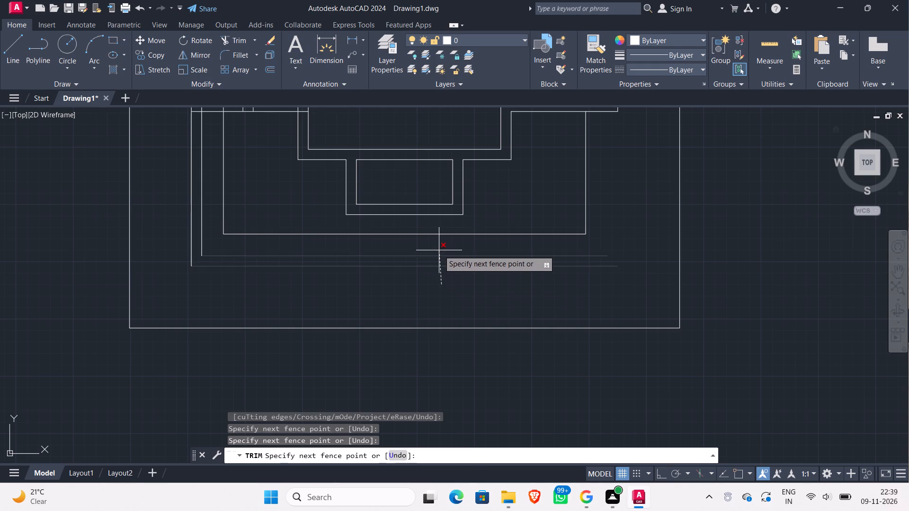
click(439, 249)
scroll(394, 282, down, 1)
click(278, 233)
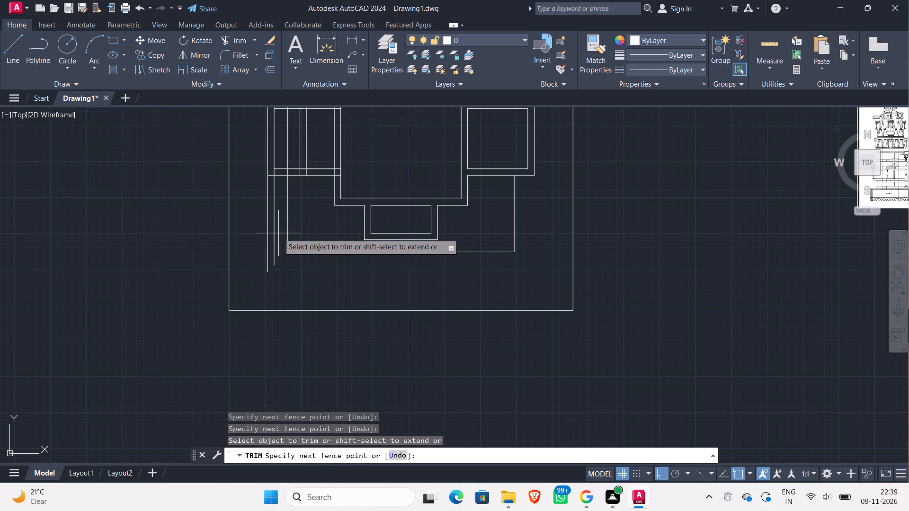
click(250, 220)
Trim away the outer double-line square's west side north of the Garbh Grah and its entire north side.
scroll(250, 219, down, 1)
middle_drag(250, 226, 243, 346)
scroll(263, 230, up, 1)
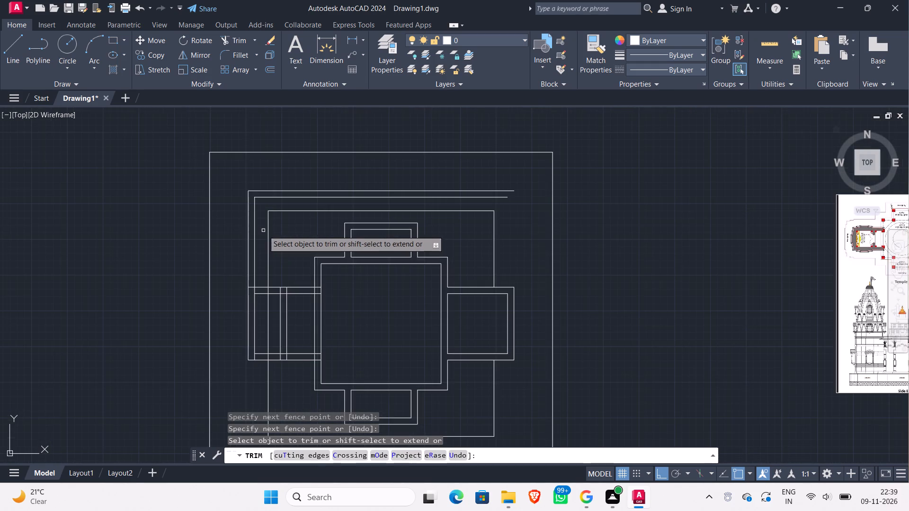
click(259, 241)
click(242, 226)
click(314, 205)
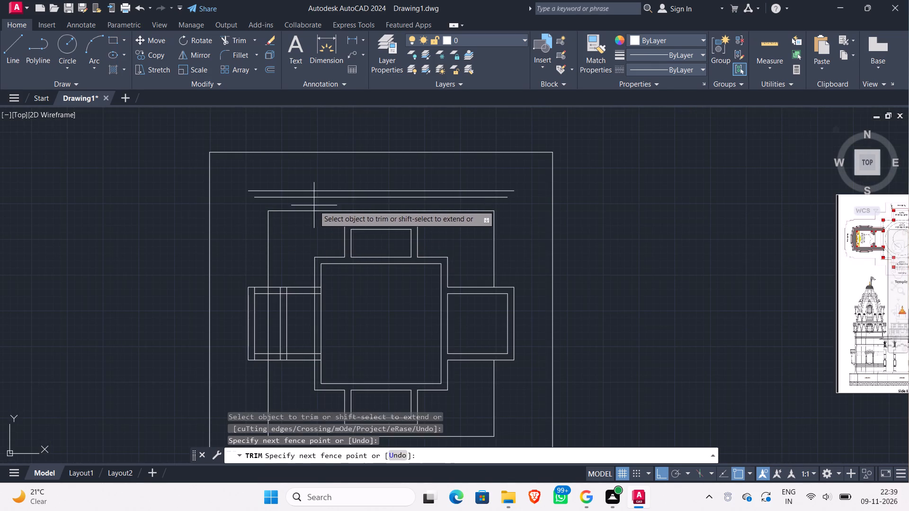
click(337, 185)
scroll(391, 184, down, 1)
key(Escape)
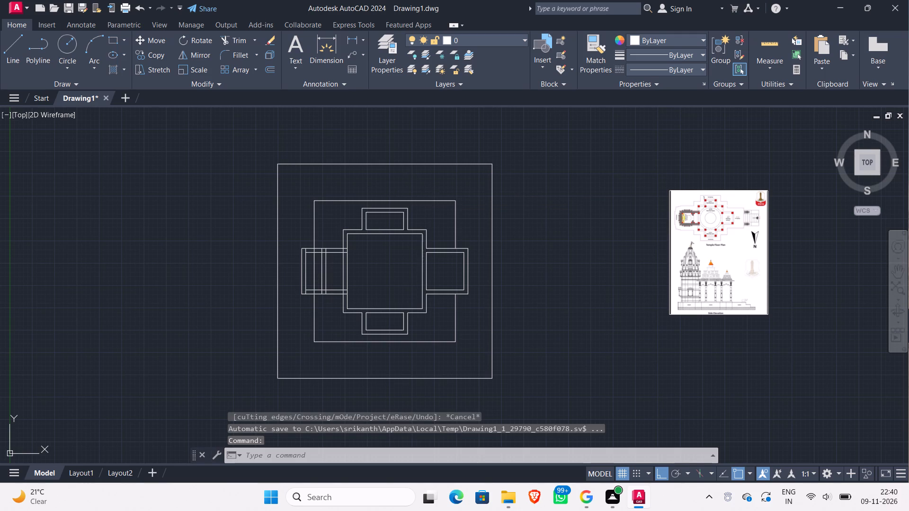
Examine the reference floor plan's Parikrma outline and its offset dimension around the Ardh Mandaps against the drafted plan.
scroll(703, 256, up, 2)
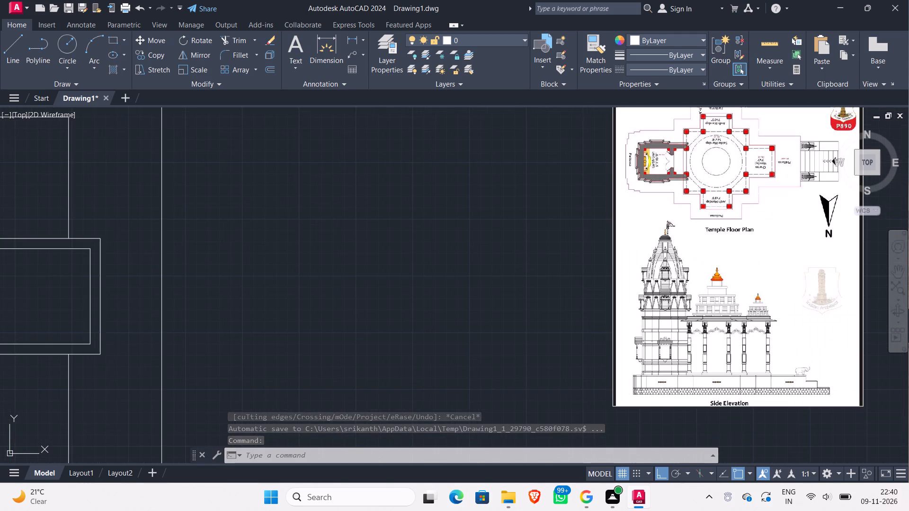
scroll(720, 239, down, 2)
scroll(736, 226, up, 3)
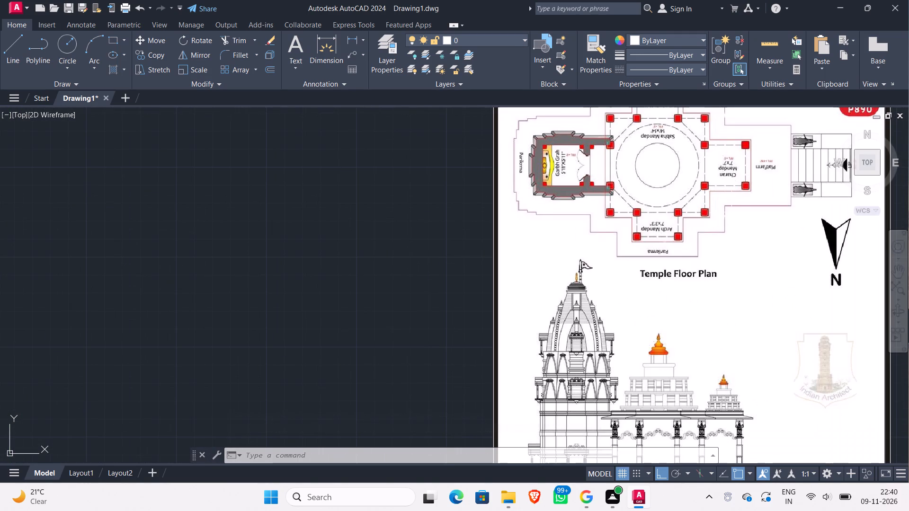
scroll(702, 192, up, 2)
scroll(668, 179, down, 2)
scroll(626, 157, up, 1)
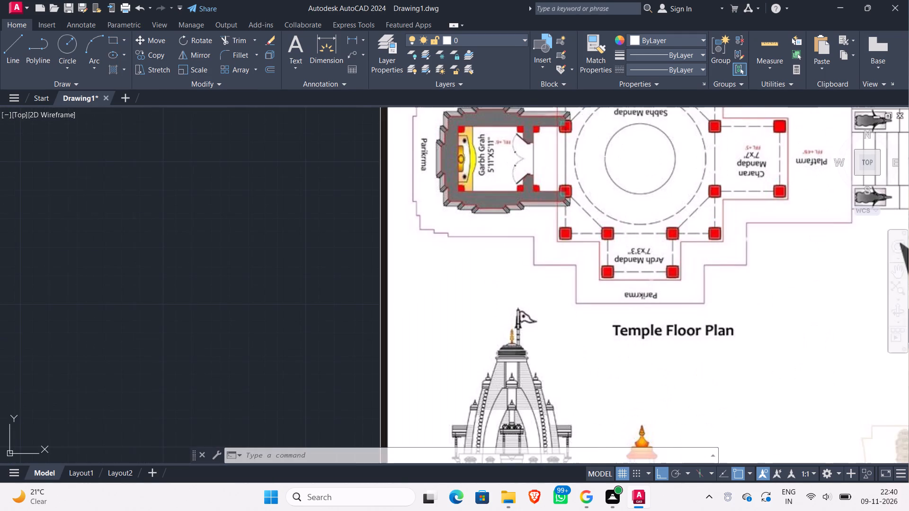
scroll(625, 187, down, 2)
scroll(635, 227, down, 1)
middle_drag(465, 256, 534, 264)
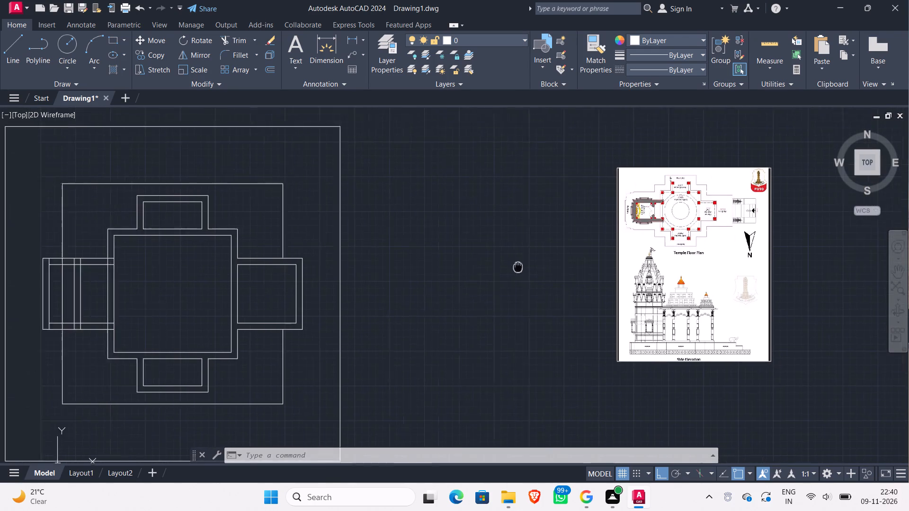
middle_drag(534, 264, 543, 264)
scroll(749, 216, up, 1)
scroll(749, 215, down, 1)
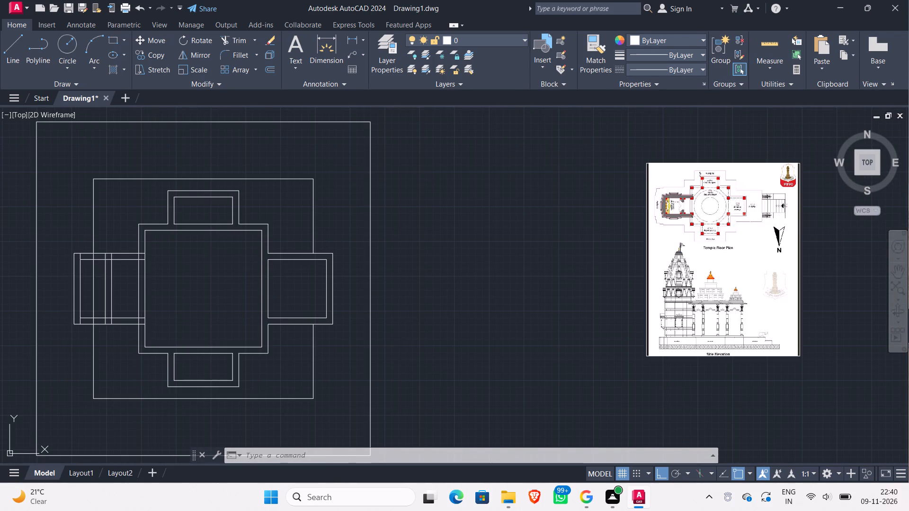
scroll(753, 200, up, 1)
scroll(718, 164, up, 2)
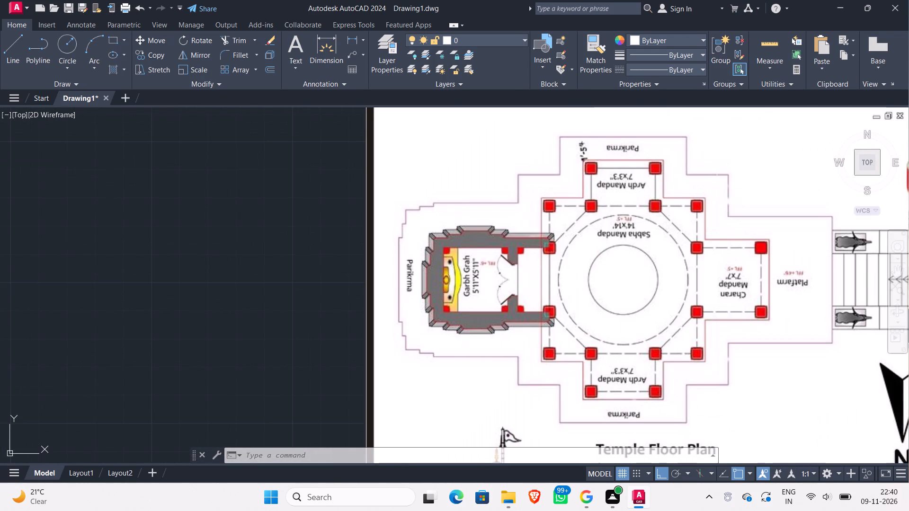
scroll(716, 161, down, 2)
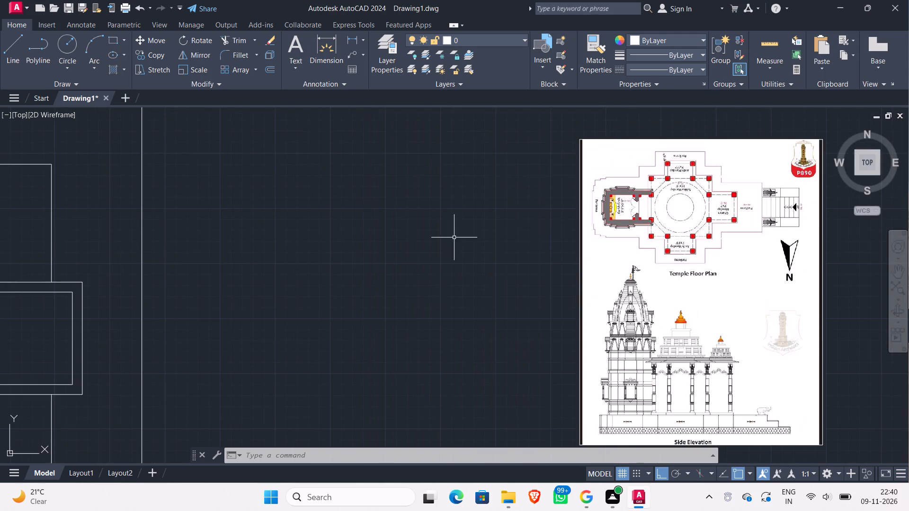
scroll(350, 253, down, 2)
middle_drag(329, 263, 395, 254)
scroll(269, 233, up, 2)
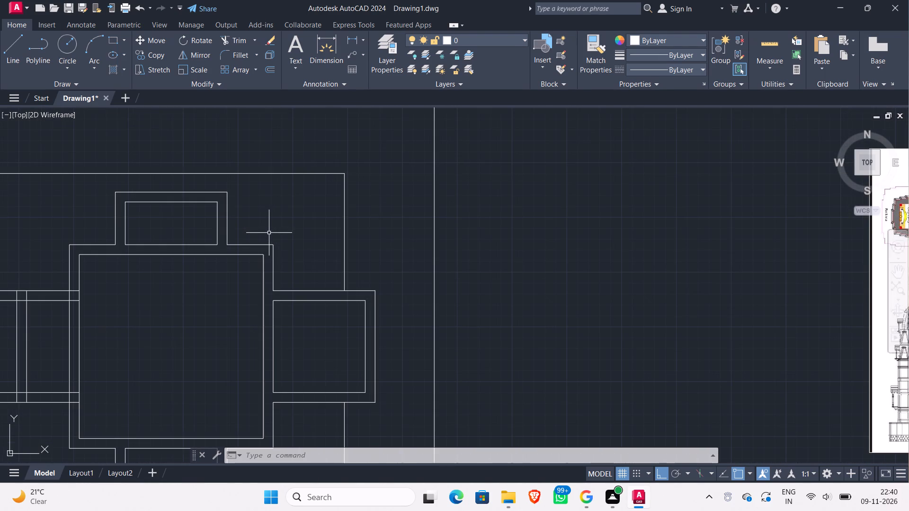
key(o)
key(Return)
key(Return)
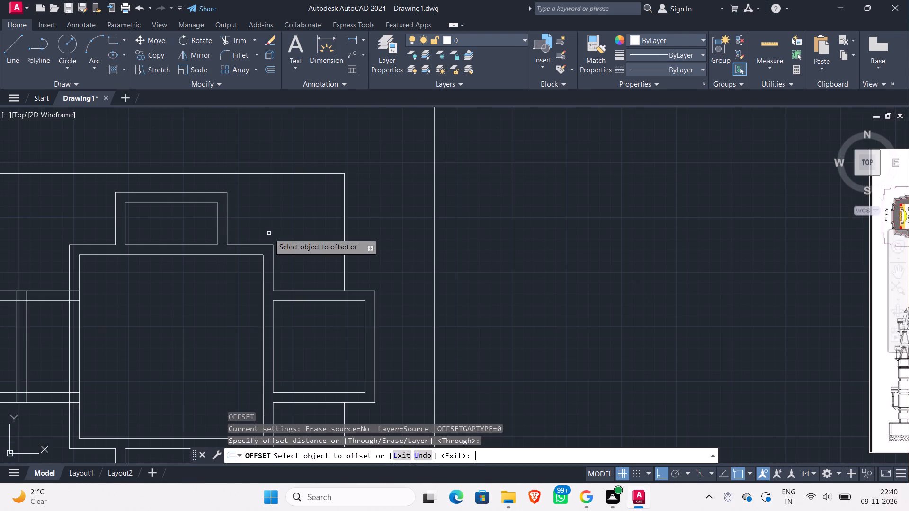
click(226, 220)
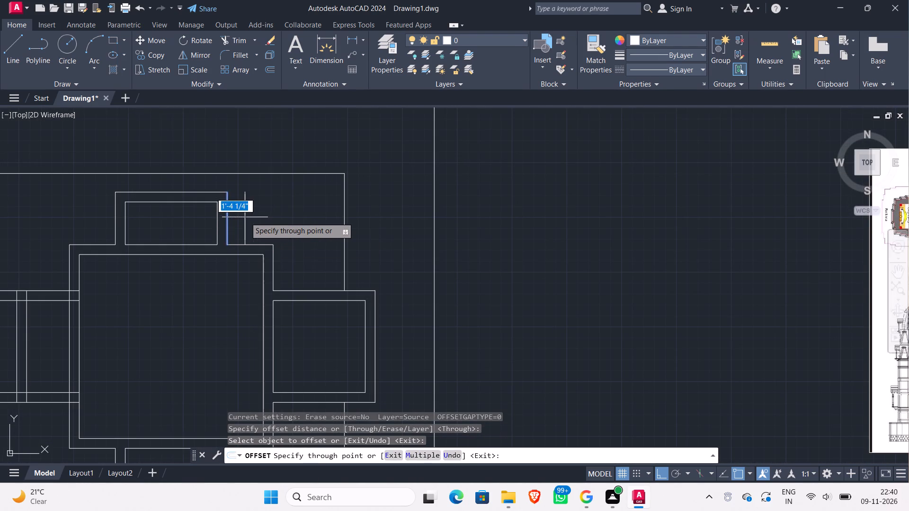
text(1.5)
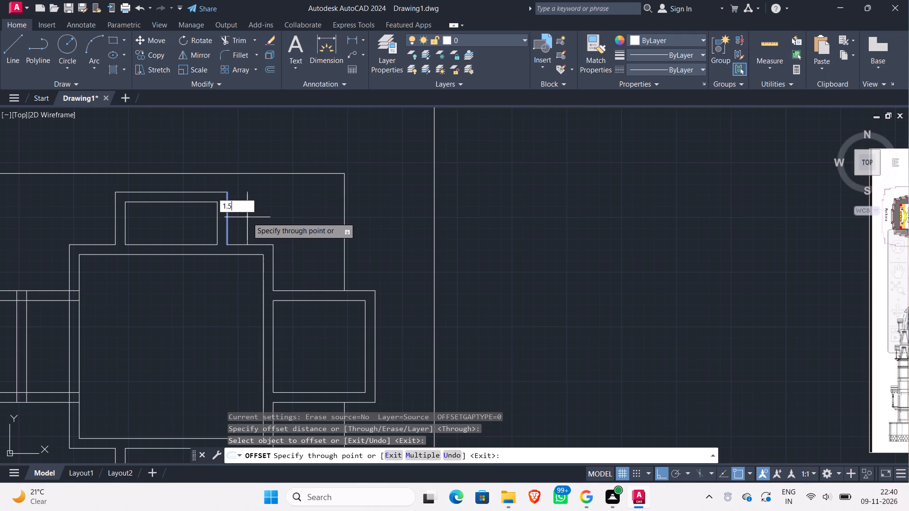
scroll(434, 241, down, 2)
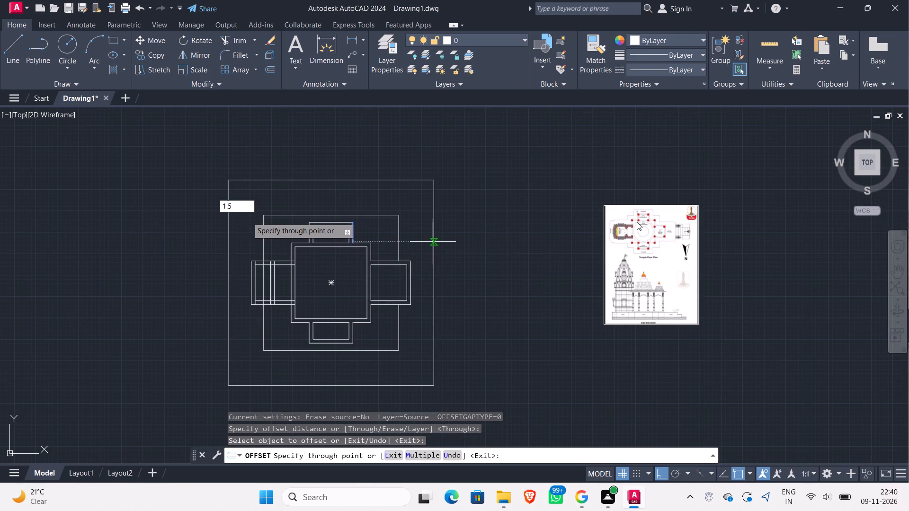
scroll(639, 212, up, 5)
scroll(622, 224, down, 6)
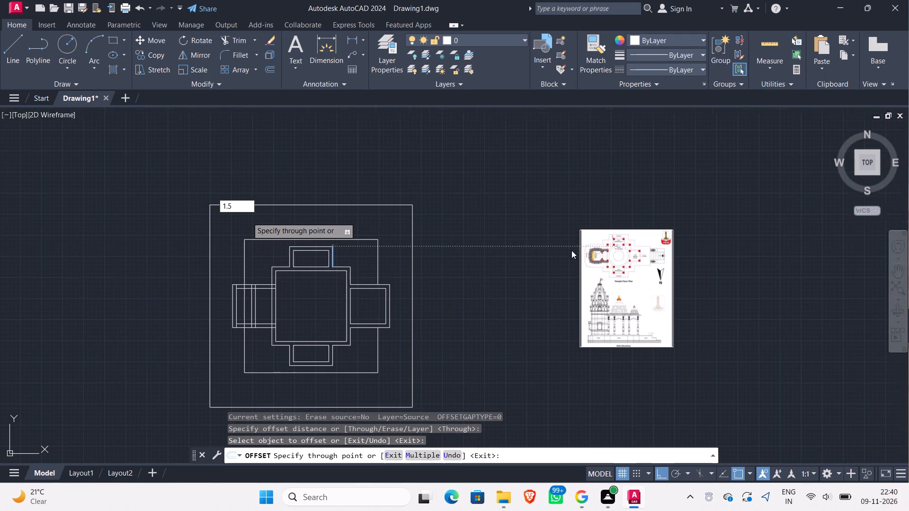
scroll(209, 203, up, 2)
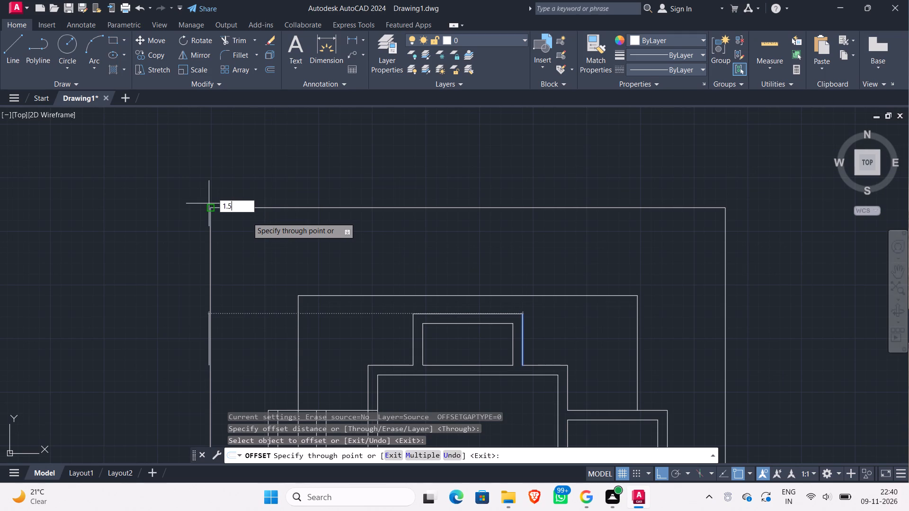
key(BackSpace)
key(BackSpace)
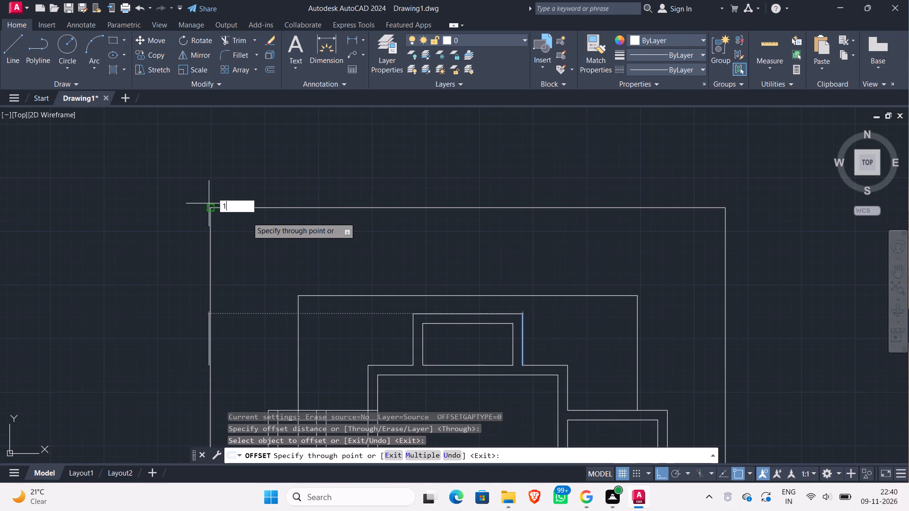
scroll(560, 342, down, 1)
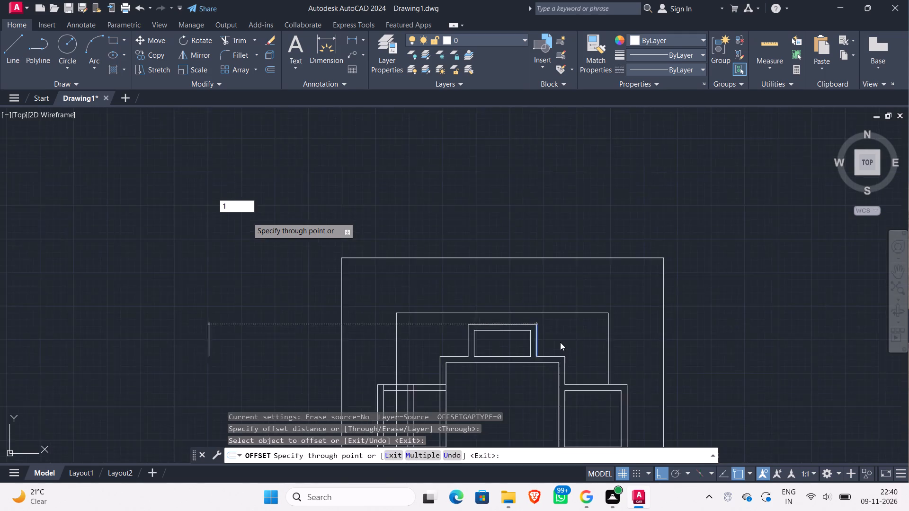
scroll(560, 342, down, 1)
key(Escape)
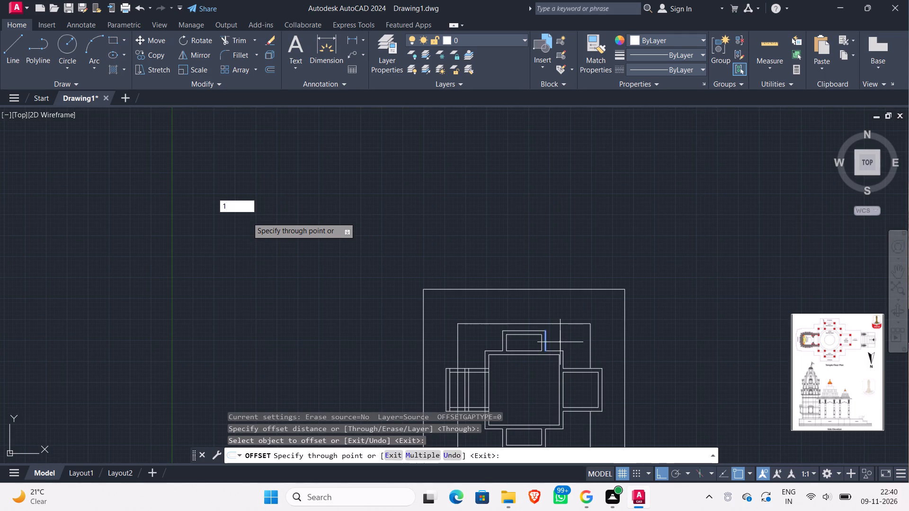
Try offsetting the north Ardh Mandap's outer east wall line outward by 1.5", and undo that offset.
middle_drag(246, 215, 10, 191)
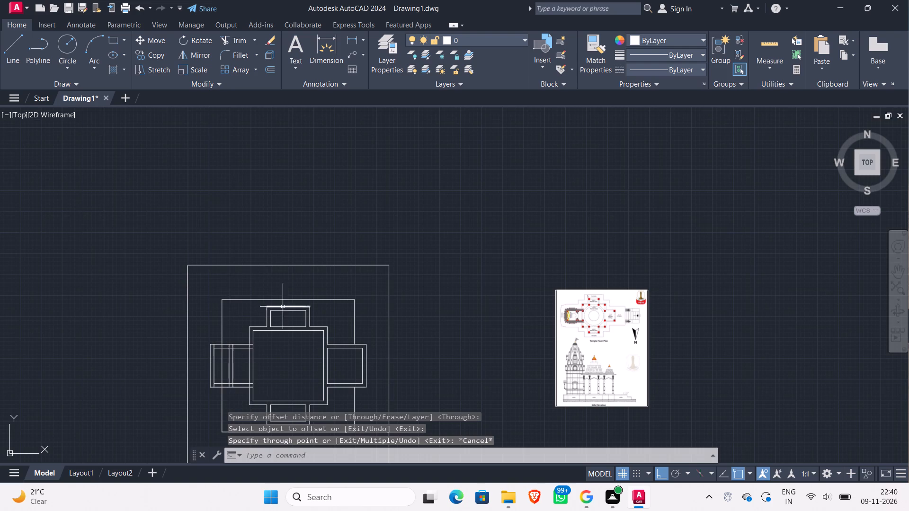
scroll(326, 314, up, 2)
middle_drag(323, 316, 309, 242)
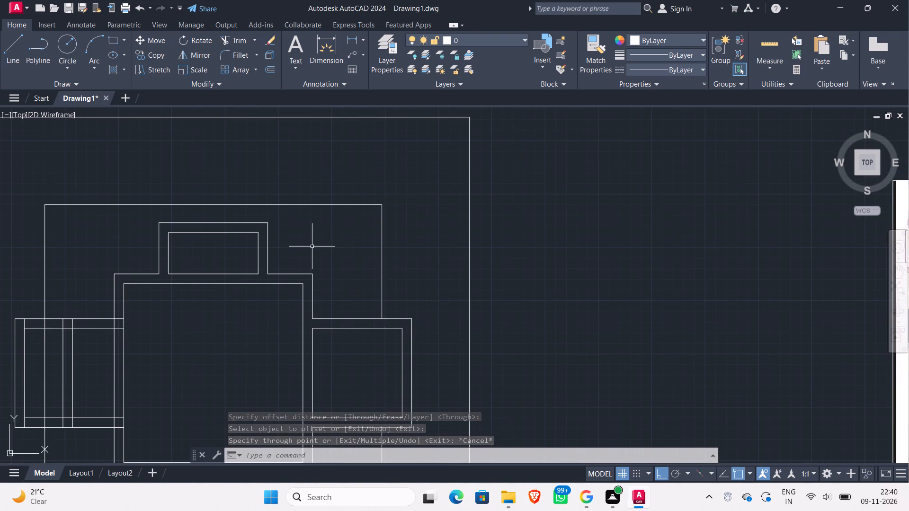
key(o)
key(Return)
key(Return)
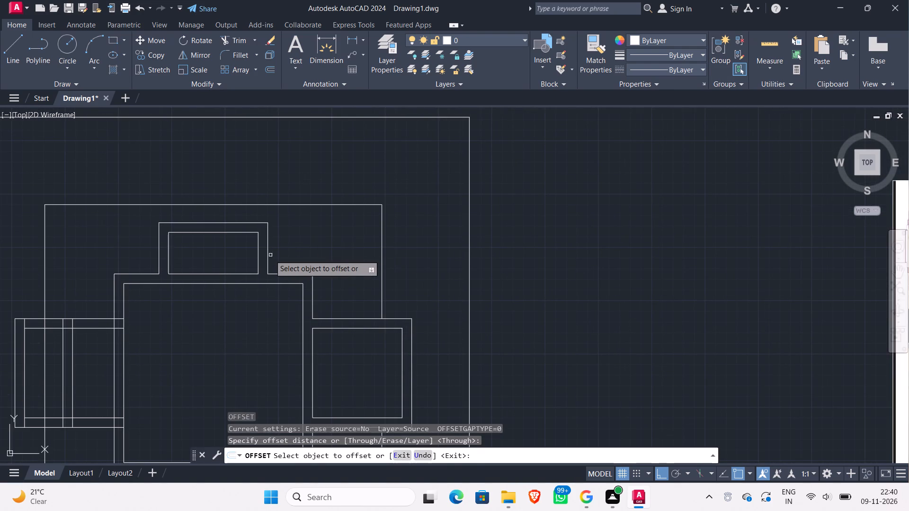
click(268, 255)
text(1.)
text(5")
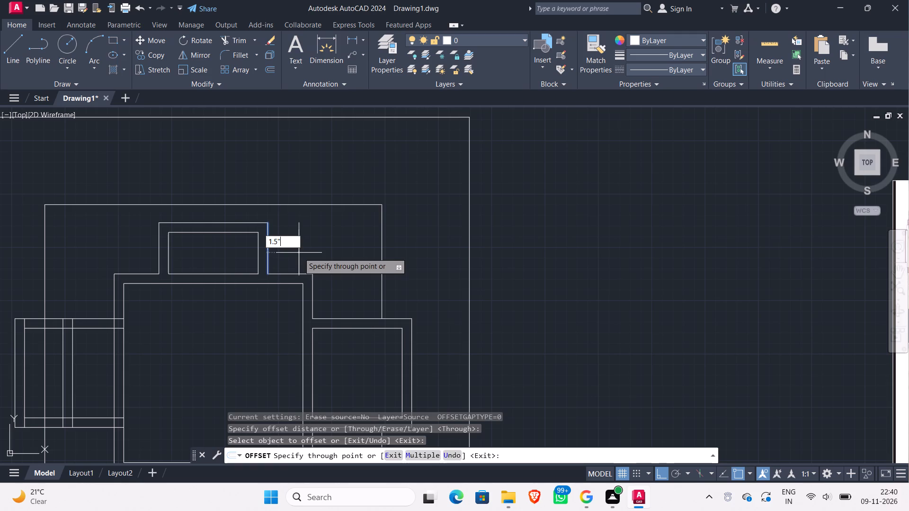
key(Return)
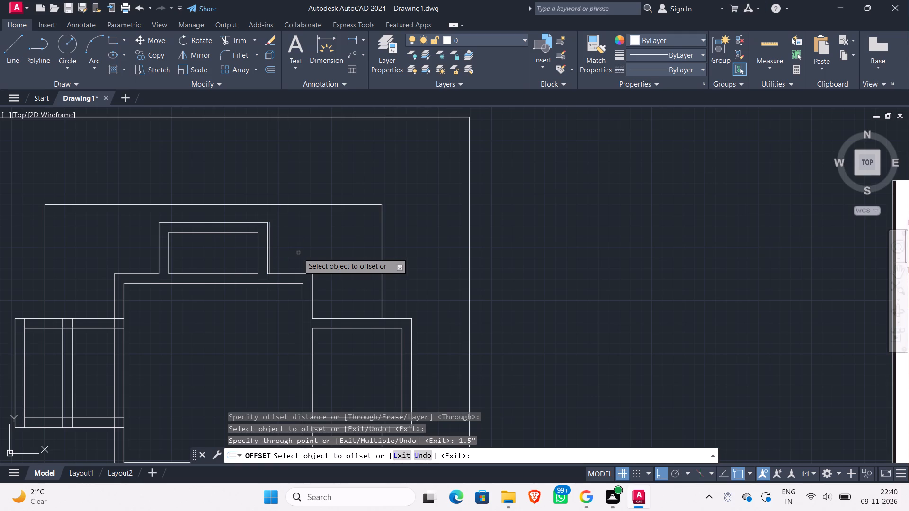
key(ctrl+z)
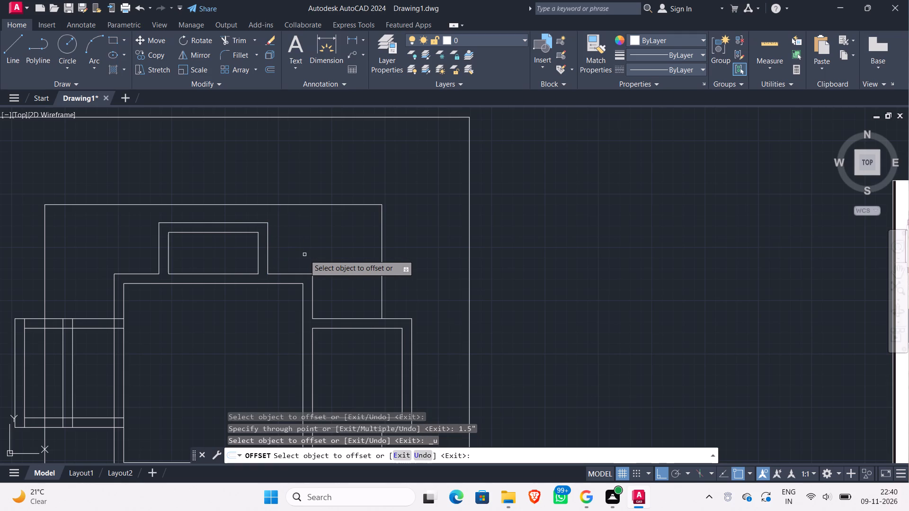
Offset the north Ardh Mandap's outer east and west wall lines outward by 1'5" each for the Parikrma outline.
click(267, 236)
text(1')
key(5)
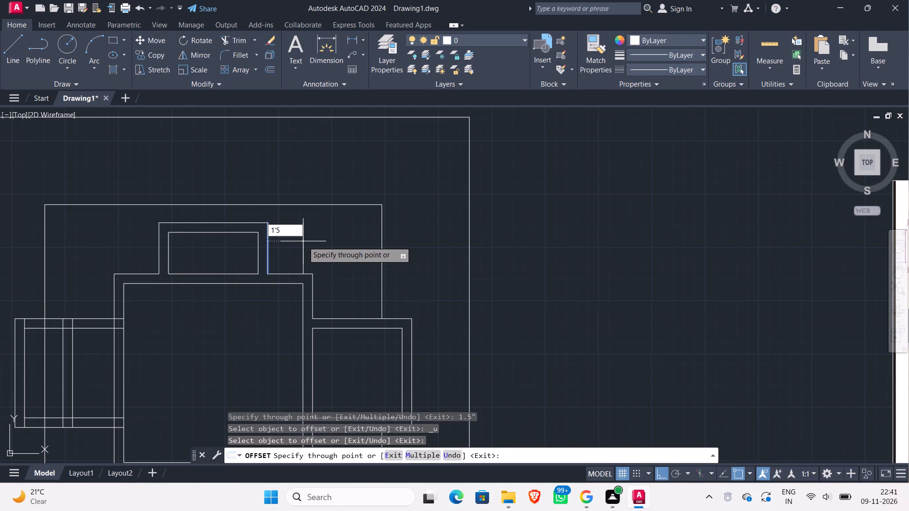
key(shift+quotedbl)
key(Return)
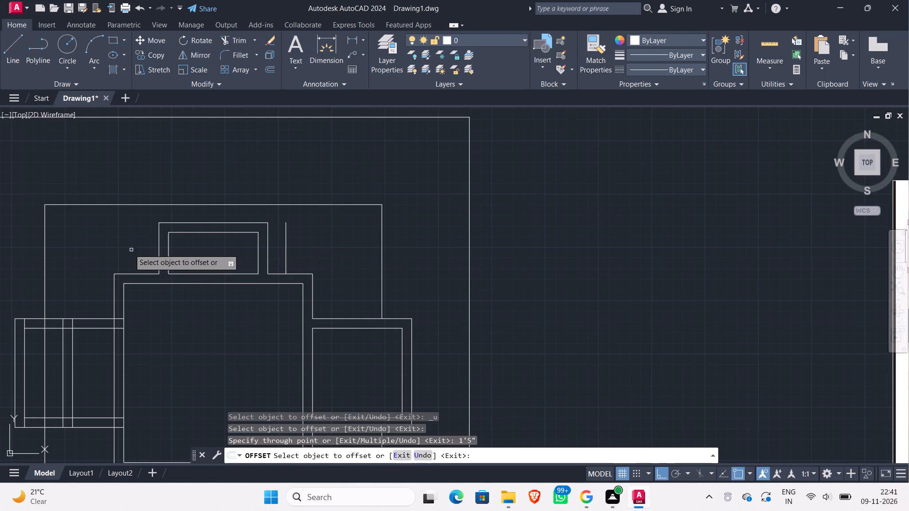
click(160, 251)
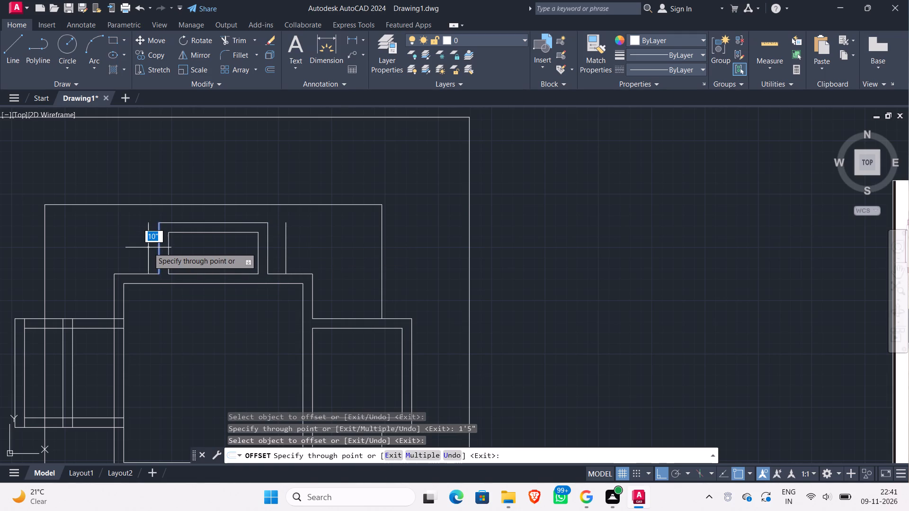
text(1')
key(5)
key(shift+quotedbl)
key(Return)
scroll(318, 235, down, 1)
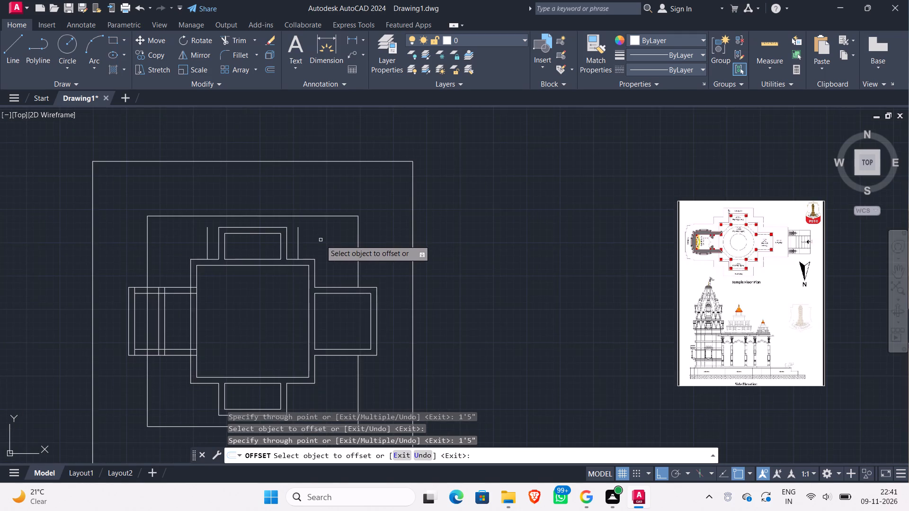
scroll(321, 240, down, 1)
scroll(576, 228, up, 1)
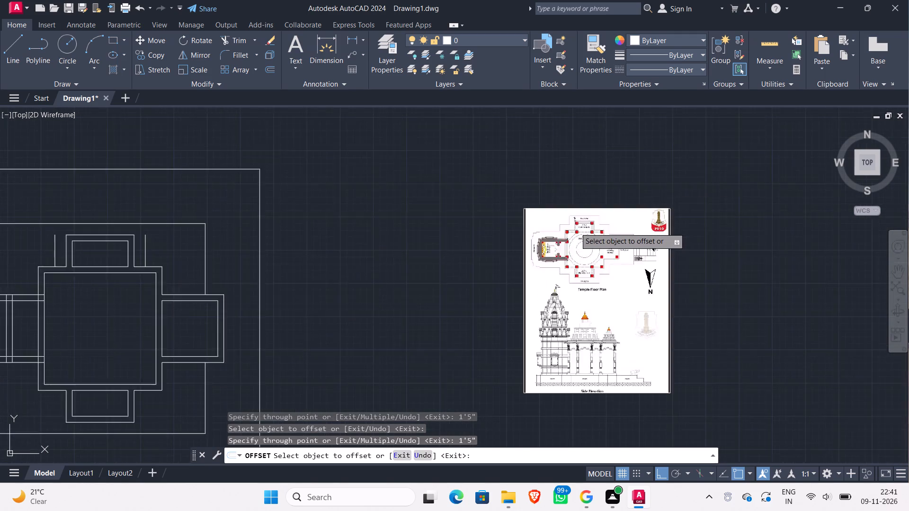
Offset the central mandap's northeast outer wall corner outward by 1'5" for the Parikrma outline.
scroll(575, 228, up, 3)
scroll(577, 221, down, 2)
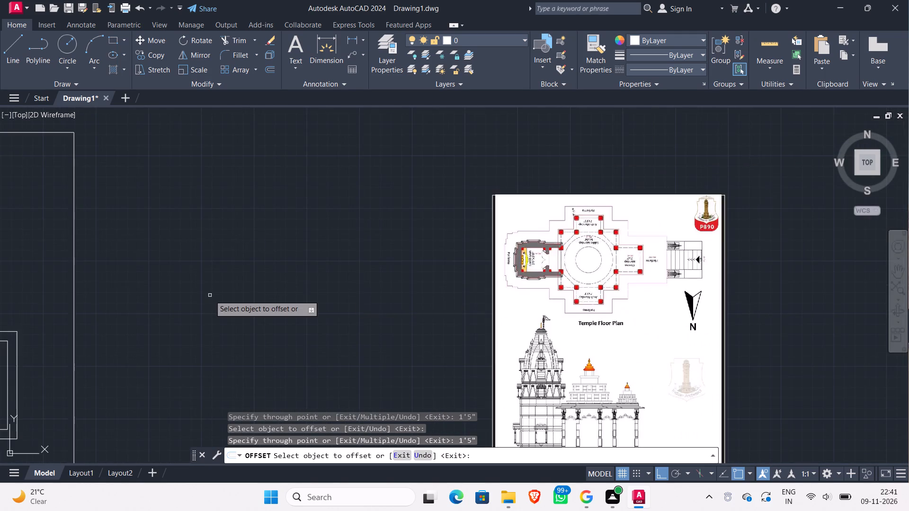
scroll(210, 295, down, 2)
middle_drag(105, 290, 127, 286)
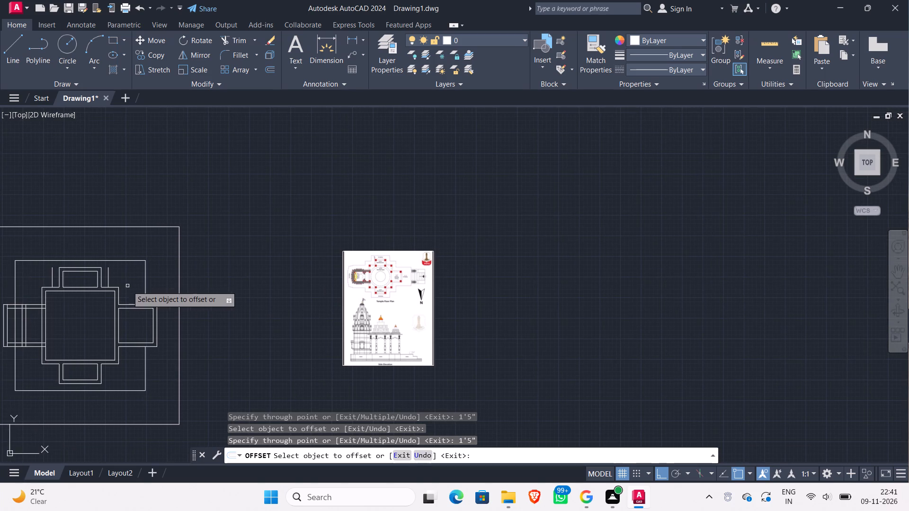
scroll(120, 288, up, 1)
click(113, 287)
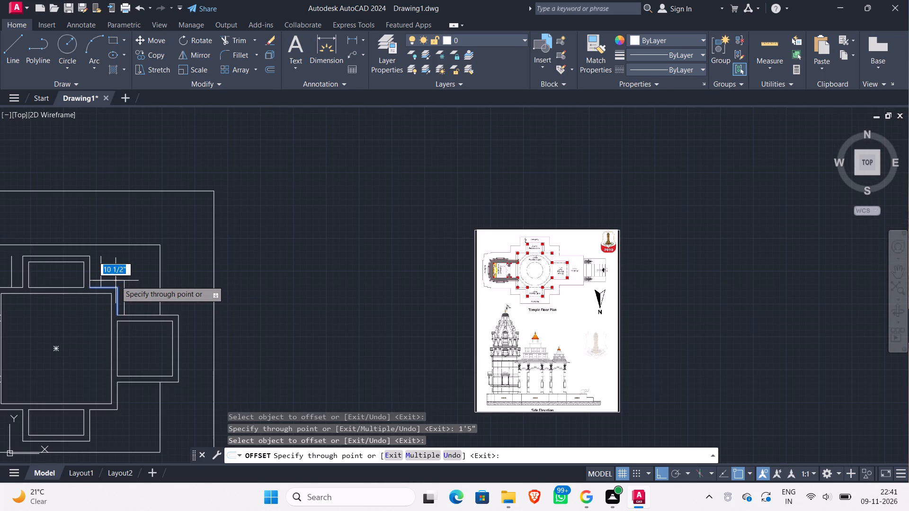
key(1)
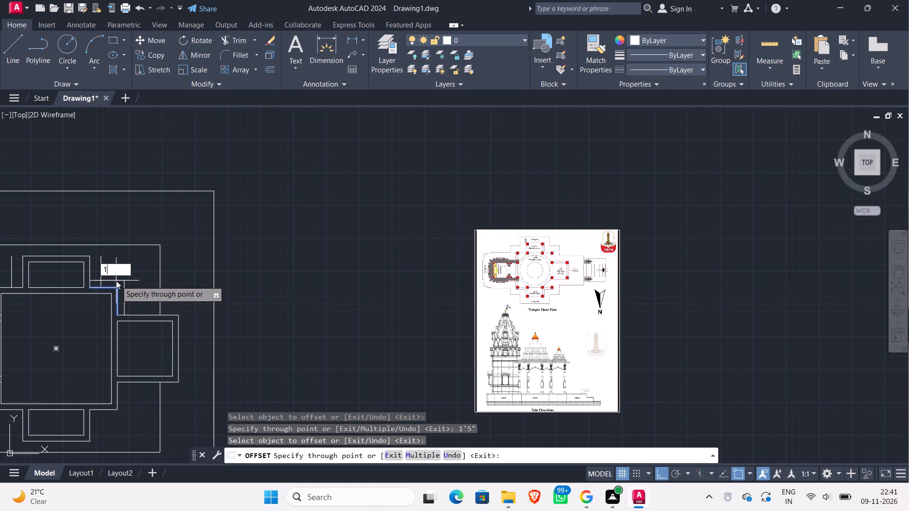
key(apostrophe)
key(5)
key(shift+quotedbl)
key(Return)
Offset the central mandap's west outer wall line, including its two corner returns, outward by 1'5".
middle_drag(69, 323, 190, 313)
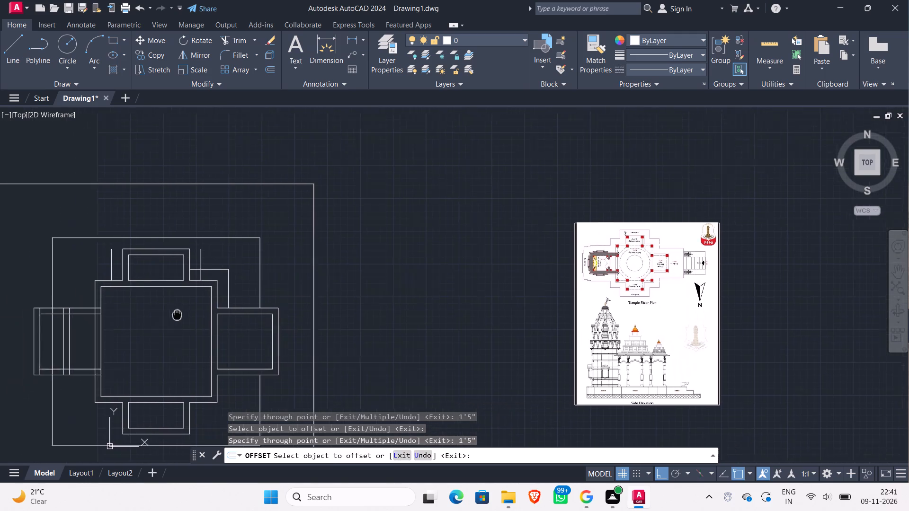
middle_drag(190, 313, 192, 313)
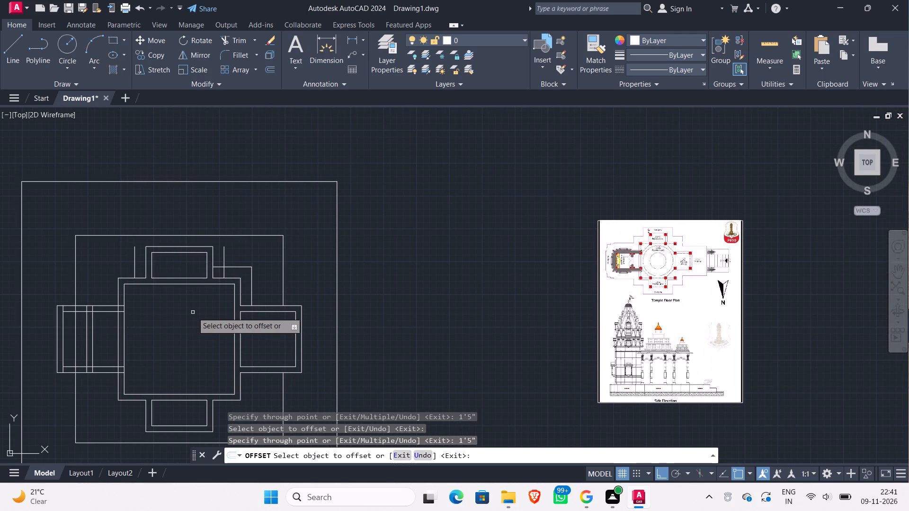
click(125, 278)
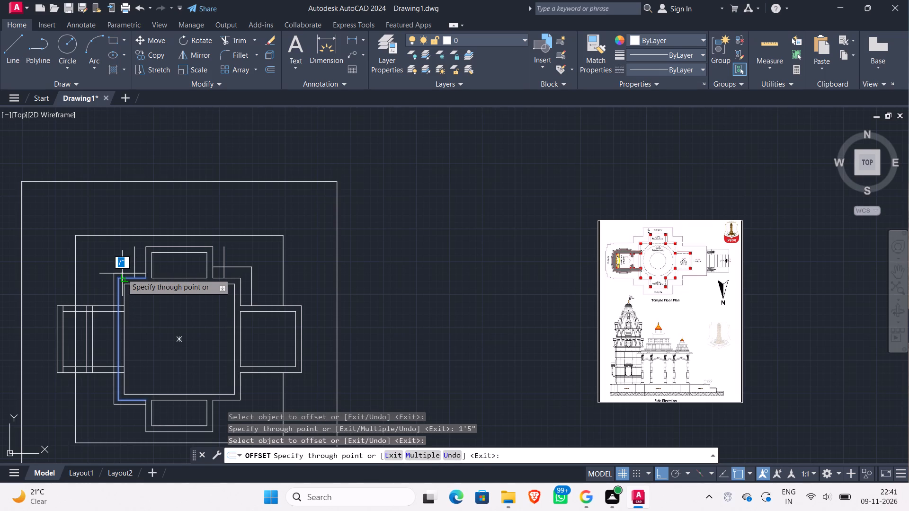
key(1)
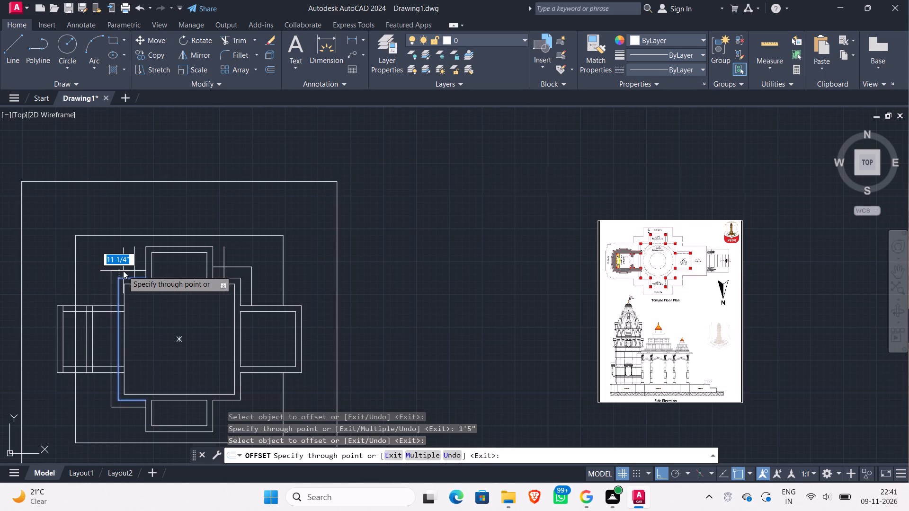
key(apostrophe)
key(5)
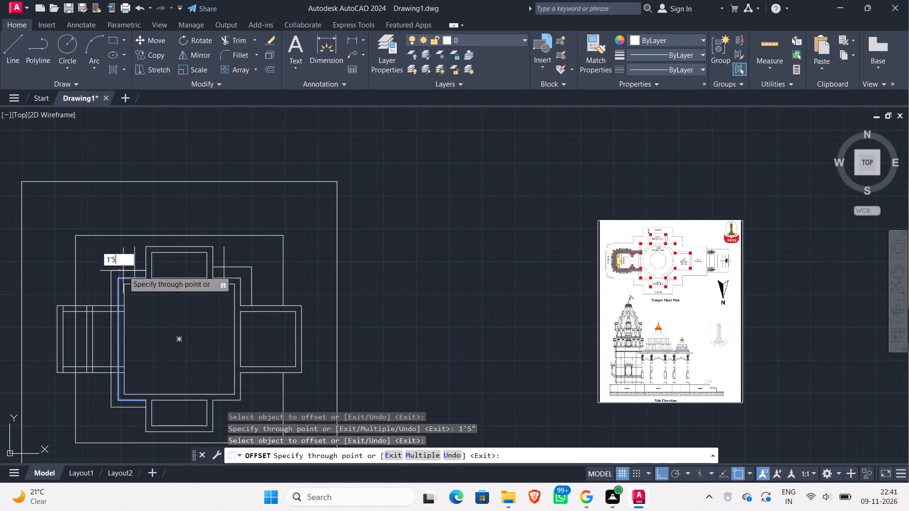
key(shift+quotedbl)
key(Return)
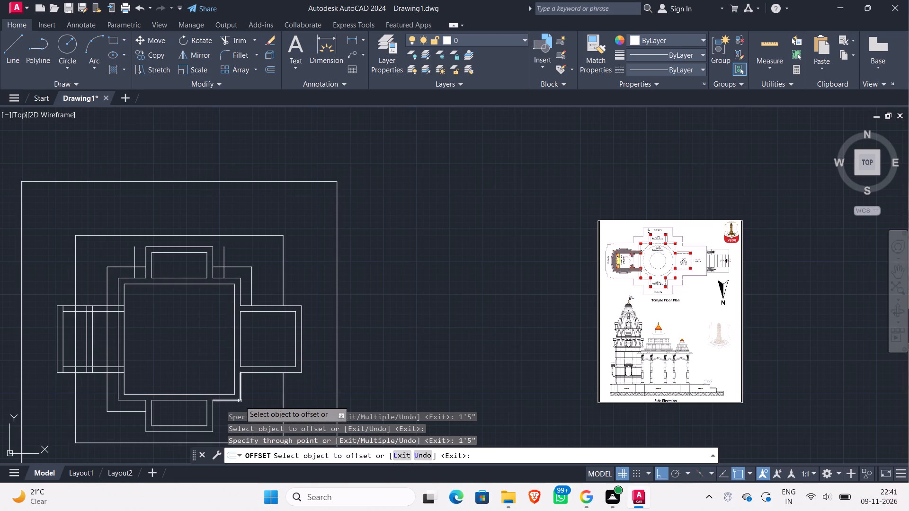
Offset the east Ardh Mandap's south and north outer wall lines and the central mandap's southeast corner outward by 1'5" each.
click(254, 373)
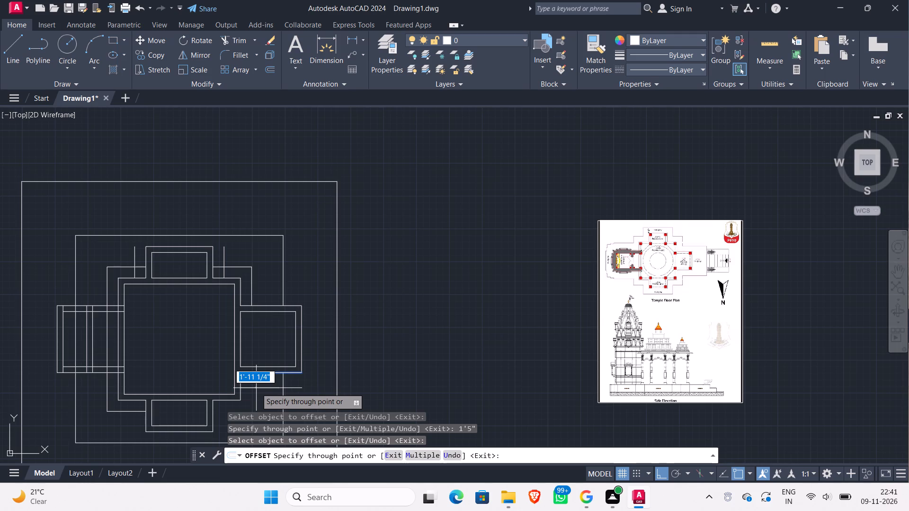
text(1')
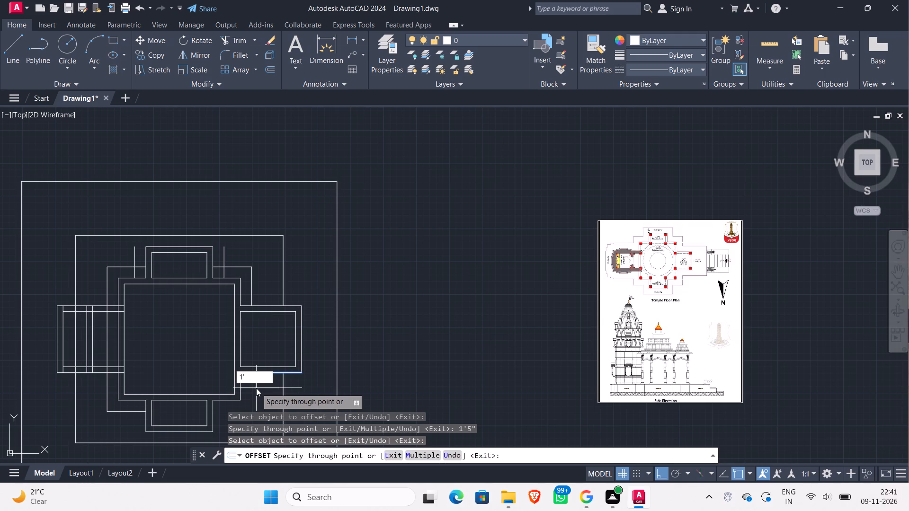
text(5")
key(Return)
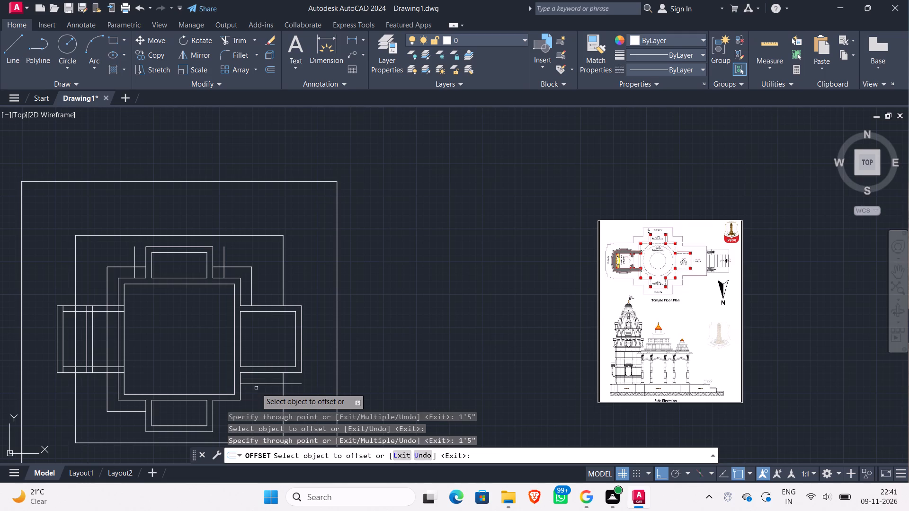
middle_drag(253, 395, 240, 360)
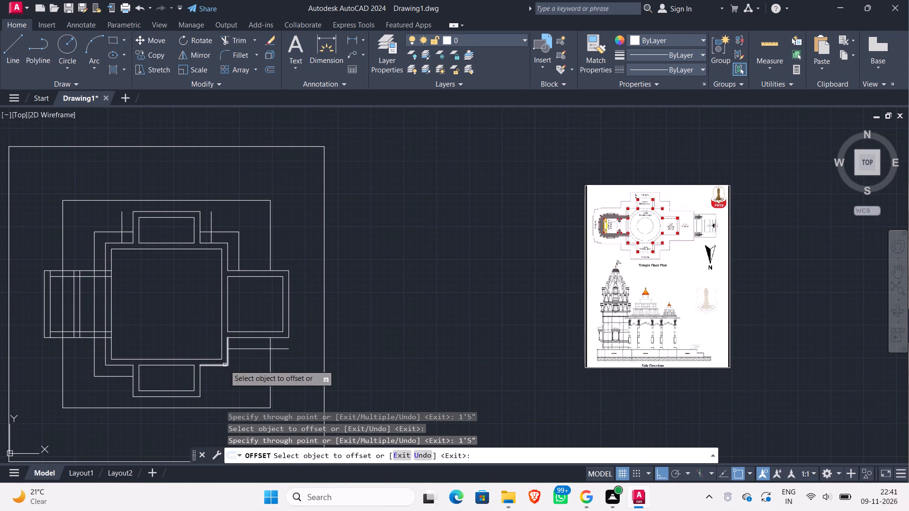
click(224, 365)
text(1'5")
key(Return)
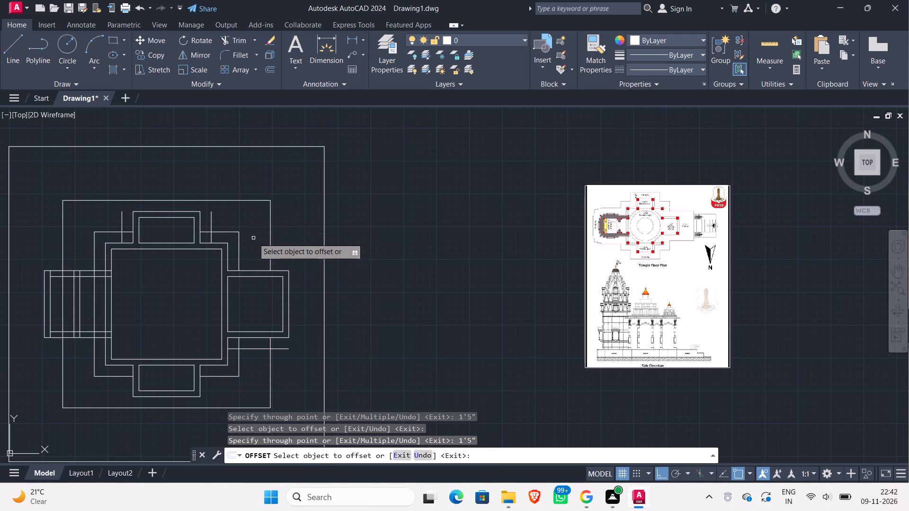
click(250, 270)
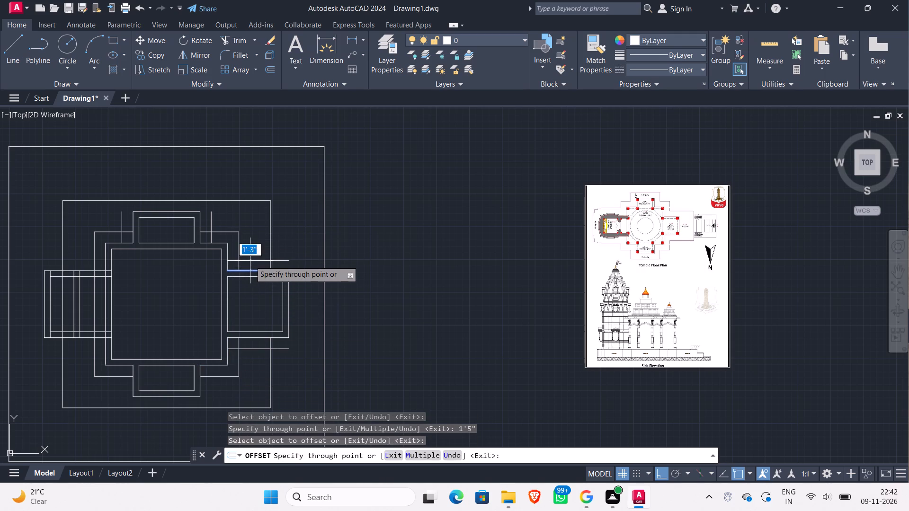
key(1)
text('5")
key(Return)
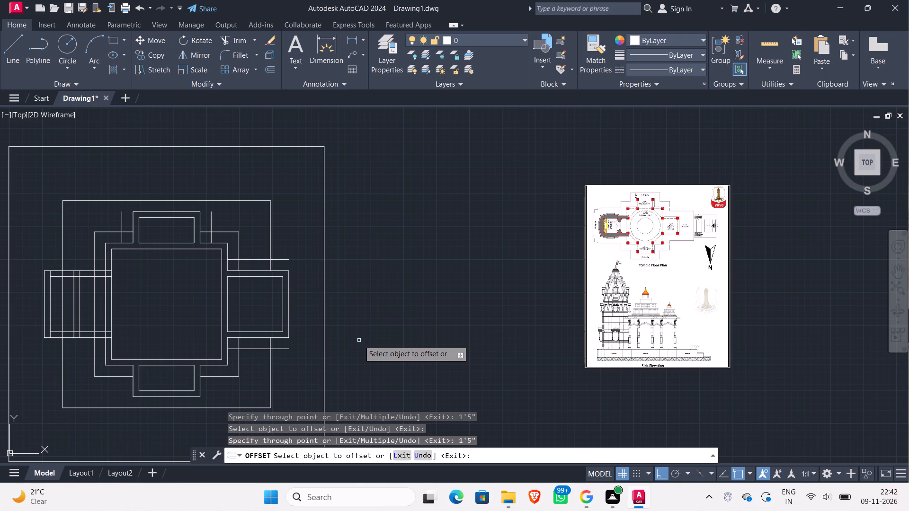
key(Escape)
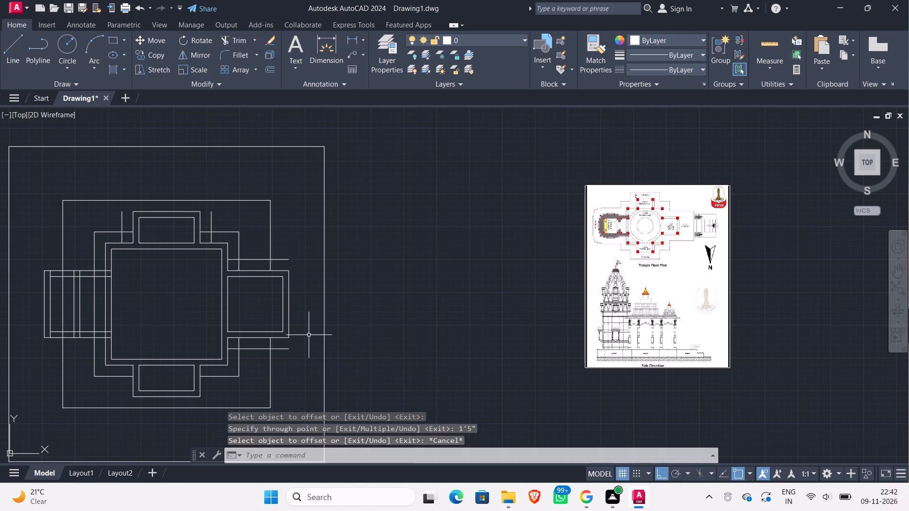
Extend the east Ardh Mandap's south and north offset lines eastward to the outermost square's east side.
key(t)
key(r)
key(Return)
key(Return)
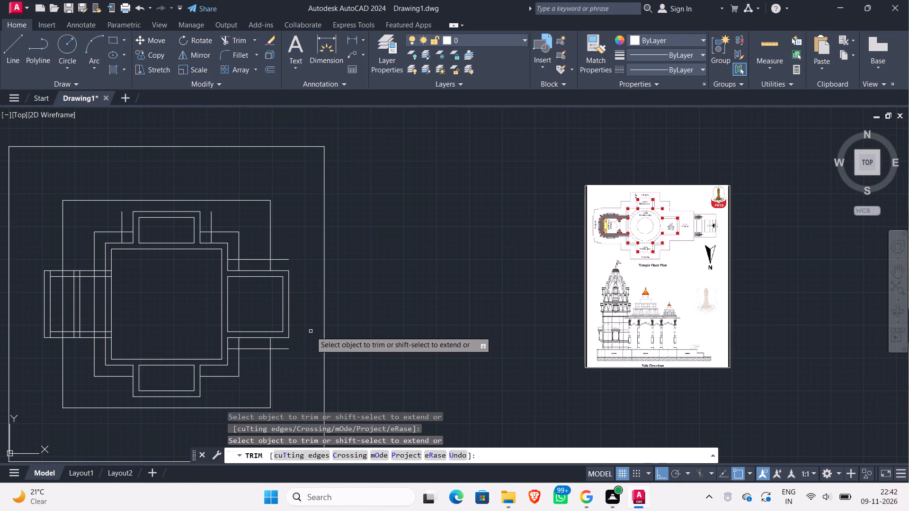
shift+click(282, 361)
shift+click(284, 346)
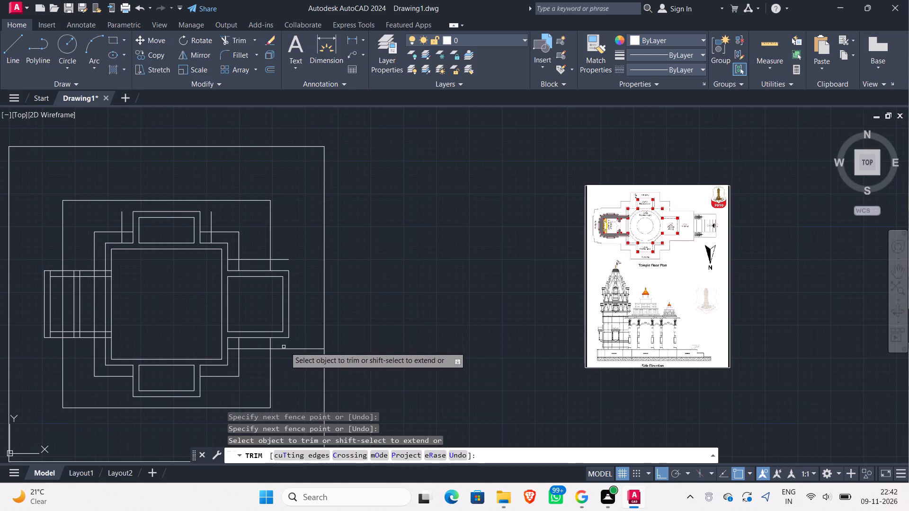
shift+click(287, 264)
shift+click(282, 251)
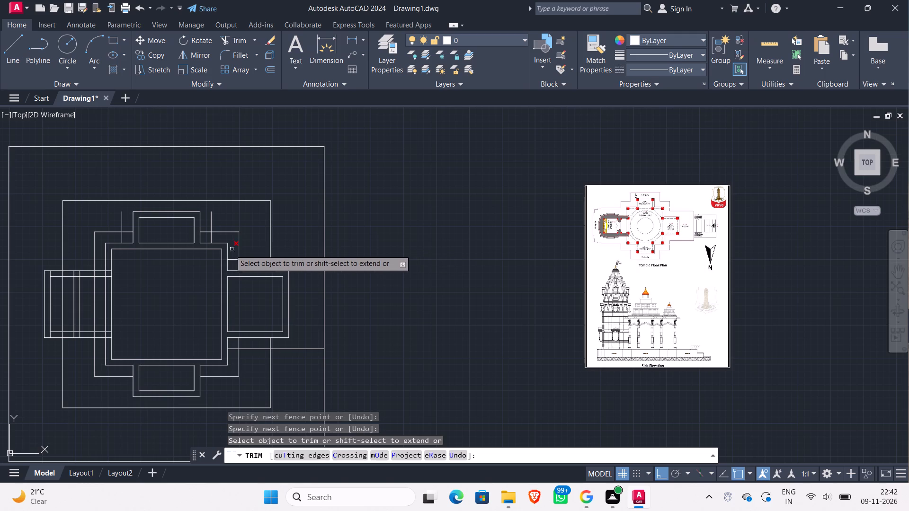
Extend the north Ardh Mandap's east and west offset lines northward to the inner surrounding square's north side.
scroll(232, 246, up, 2)
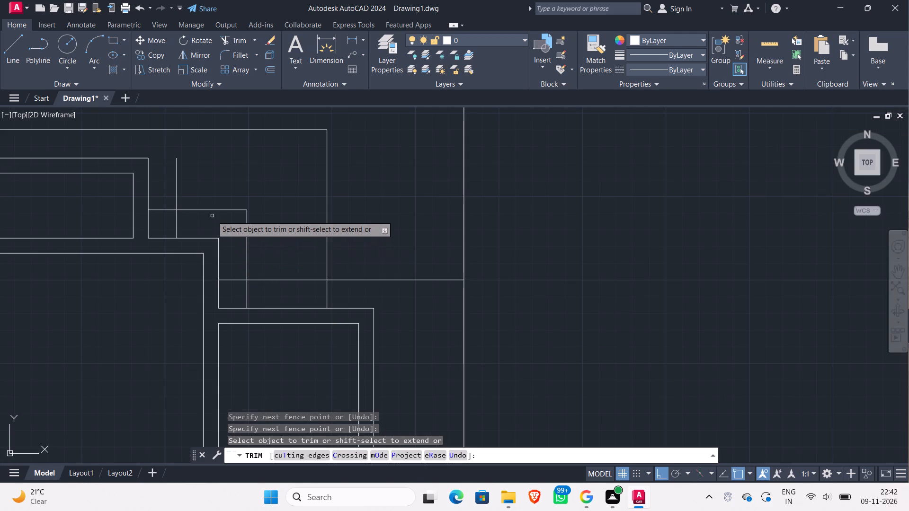
scroll(212, 215, down, 2)
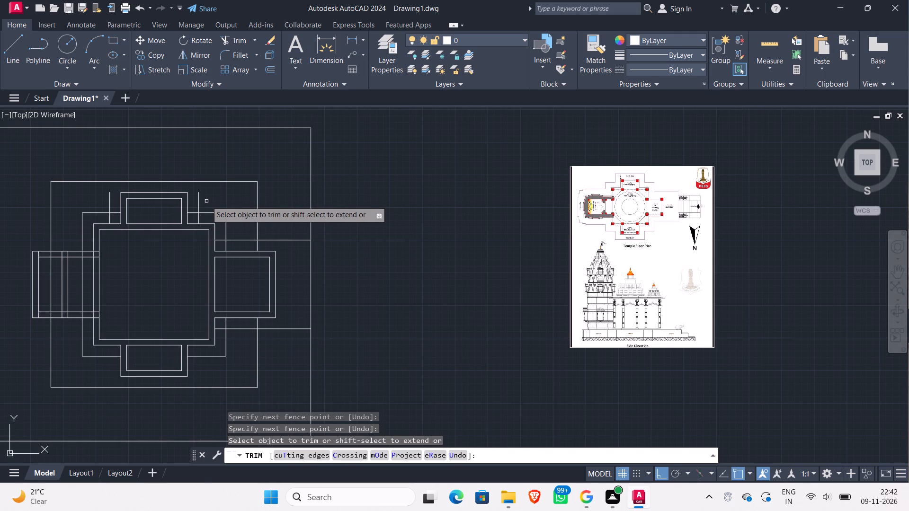
shift+click(206, 201)
shift+click(196, 190)
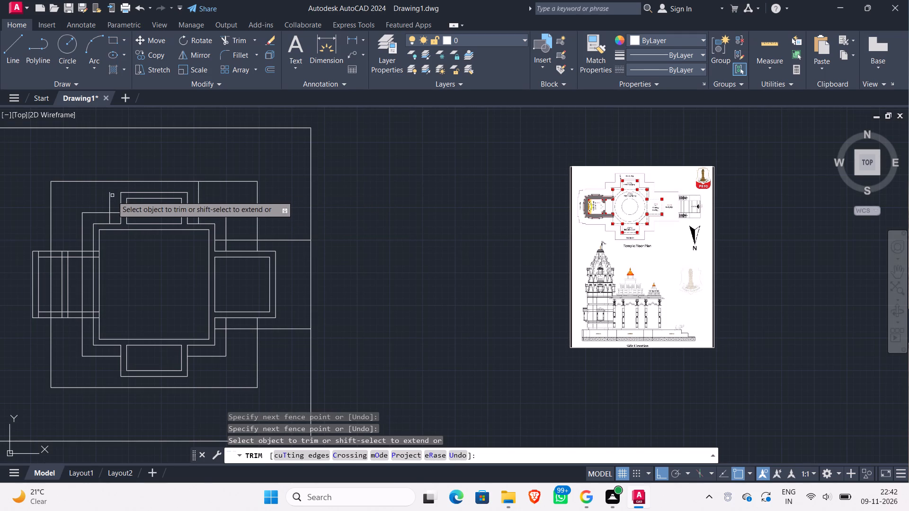
shift+click(113, 198)
shift+click(103, 193)
Compare the drafted Parikrma outline with the reference floor plan around the Ardh Mandaps.
scroll(83, 203, down, 2)
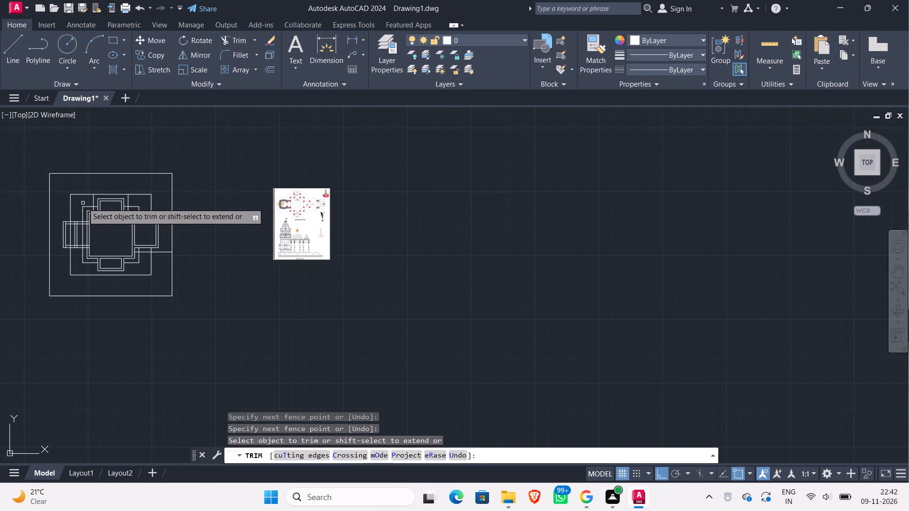
scroll(83, 202, up, 2)
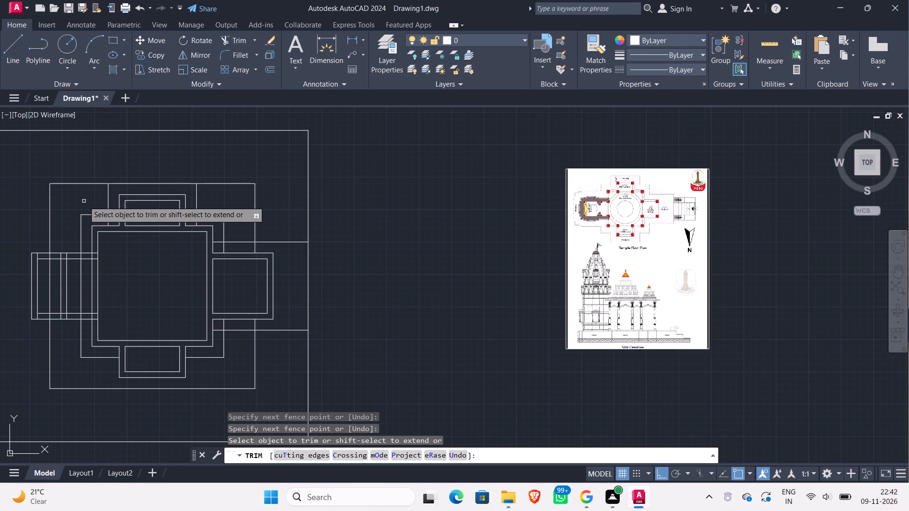
scroll(553, 233, up, 1)
scroll(553, 232, down, 1)
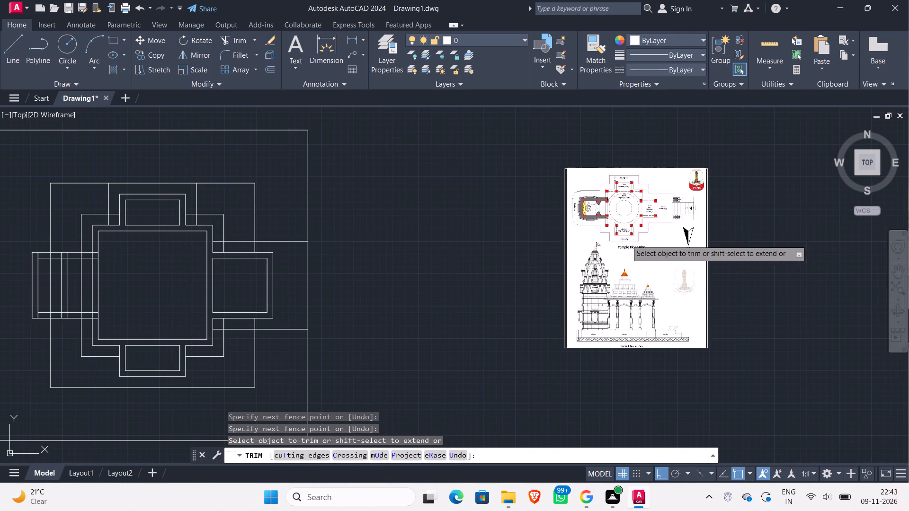
scroll(626, 239, up, 1)
scroll(626, 239, down, 1)
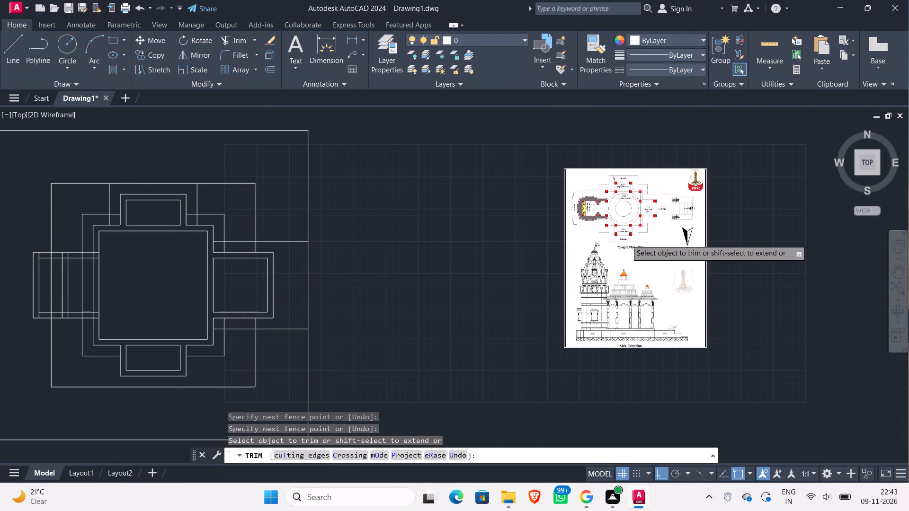
scroll(626, 239, up, 1)
scroll(626, 239, down, 1)
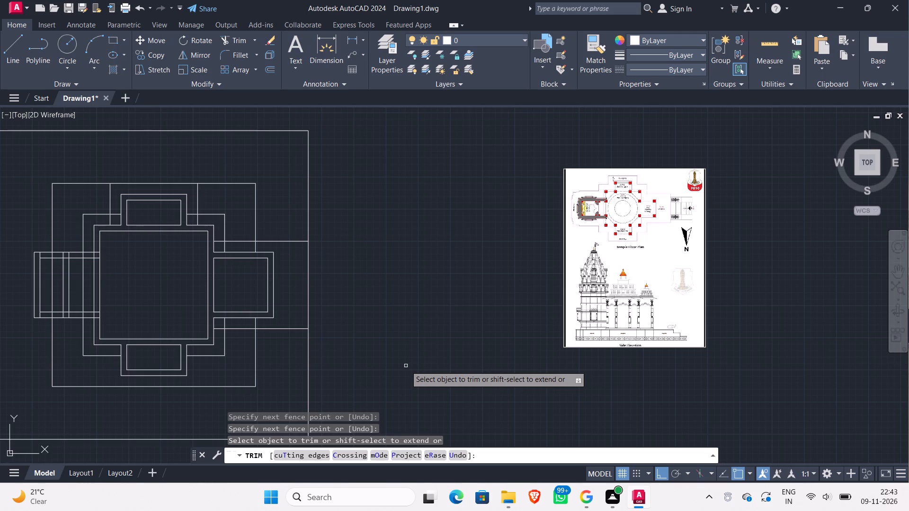
key(Escape)
Offset the south Ardh Mandap's outer east wall line outward by 1'5".
key(o)
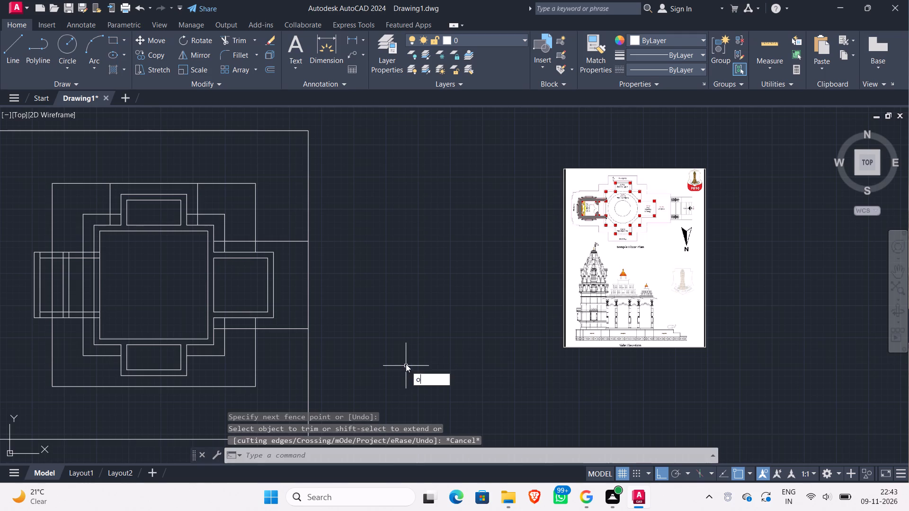
key(Return)
key(Return)
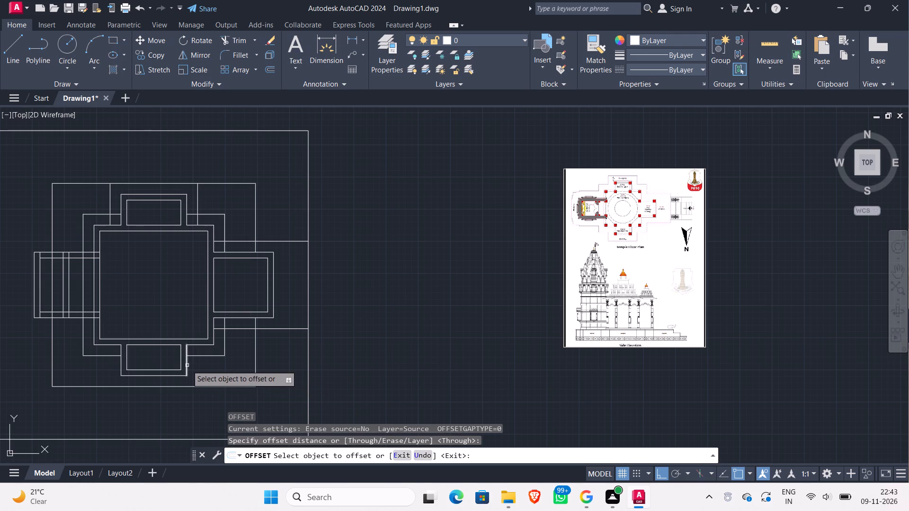
click(187, 365)
key(1)
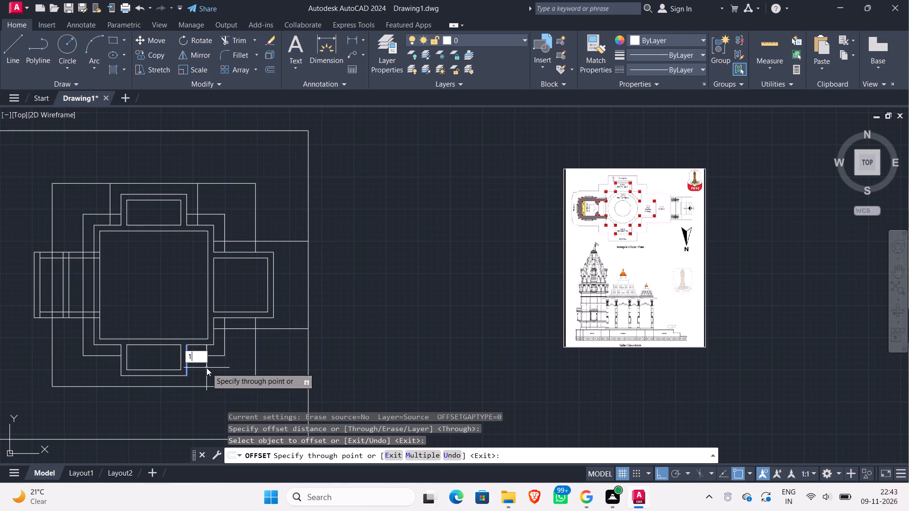
text('5")
key(Return)
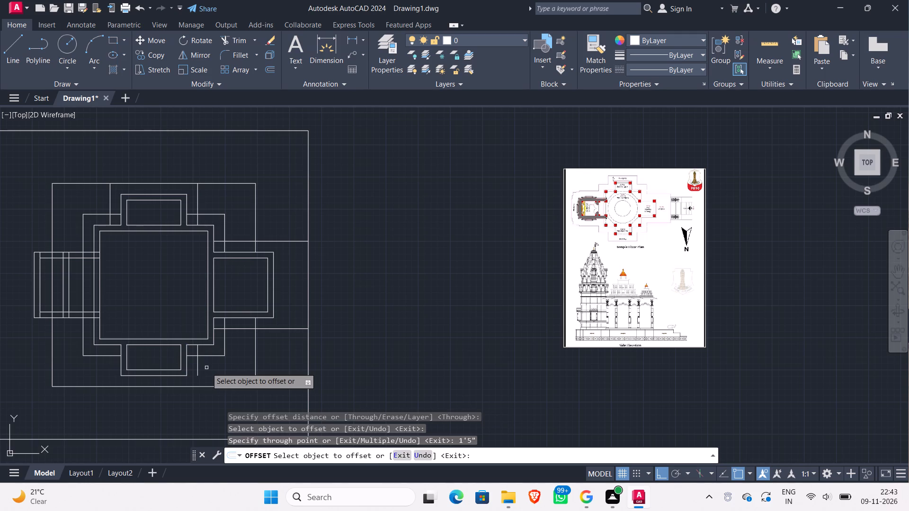
Offset the south Ardh Mandap's outer west wall line outward by 1'5".
click(121, 370)
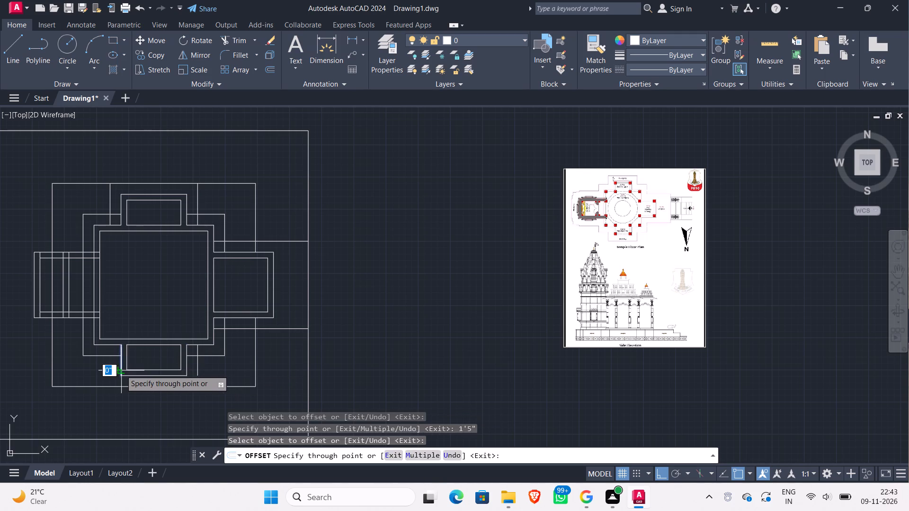
text(1'5)
key(shift+quotedbl)
key(Return)
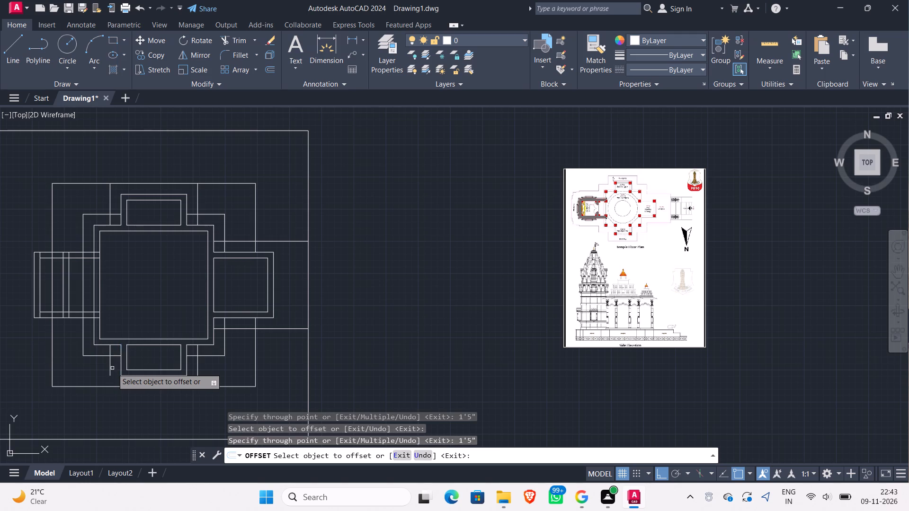
key(Escape)
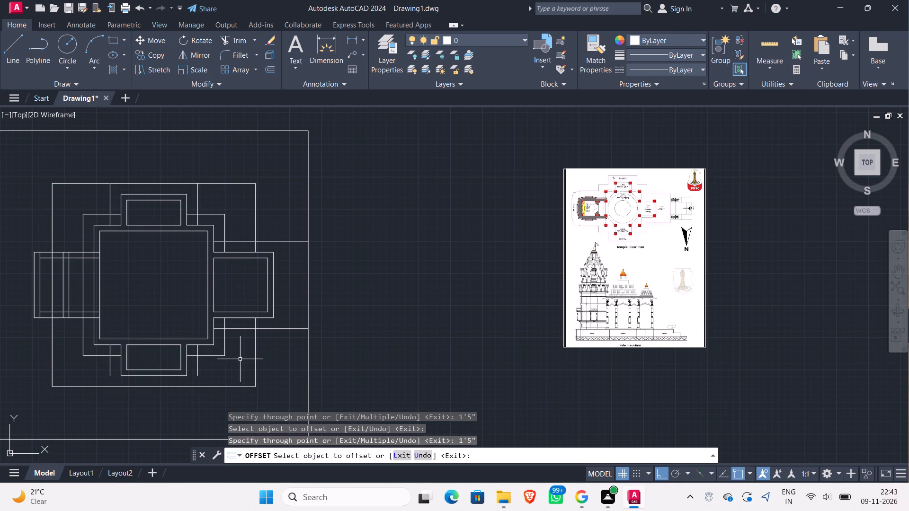
Extend the south Ardh Mandap's east and west offset lines southward to the inner surrounding square's south side.
key(t)
key(r)
key(Return)
key(Return)
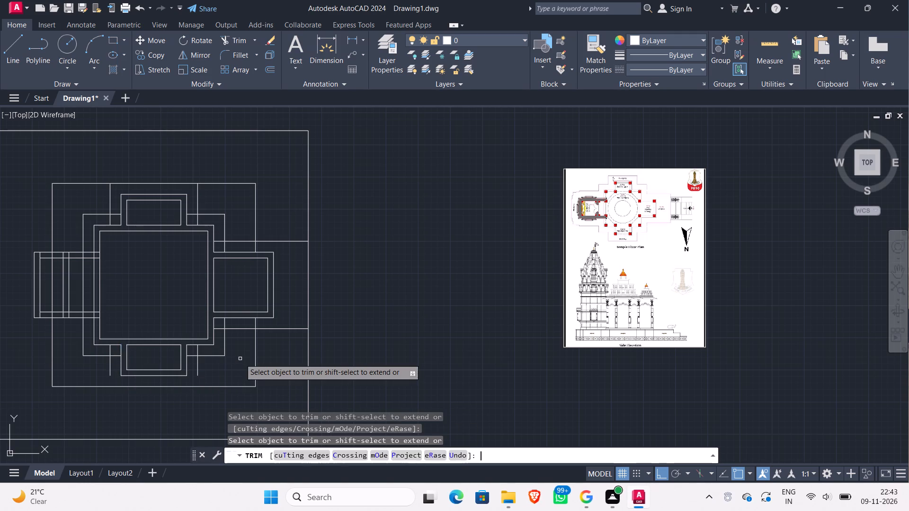
shift+click(204, 374)
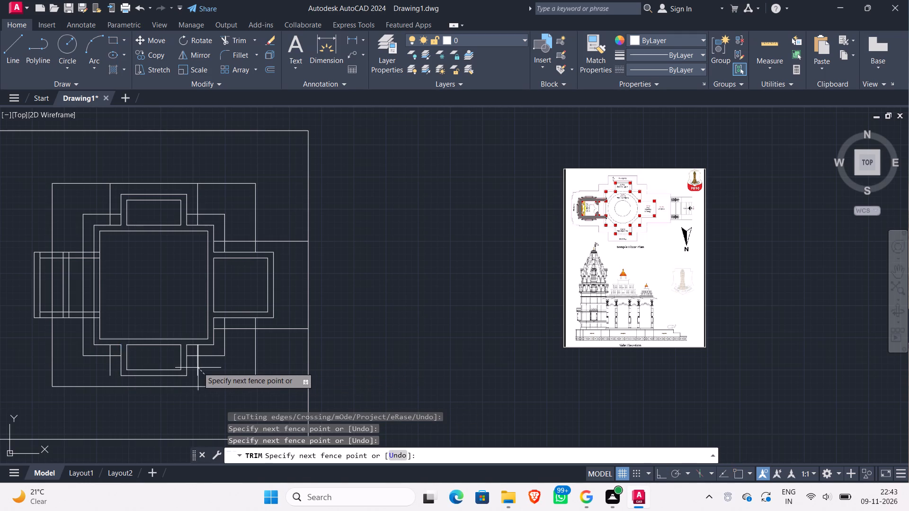
shift+click(195, 367)
shift+click(113, 371)
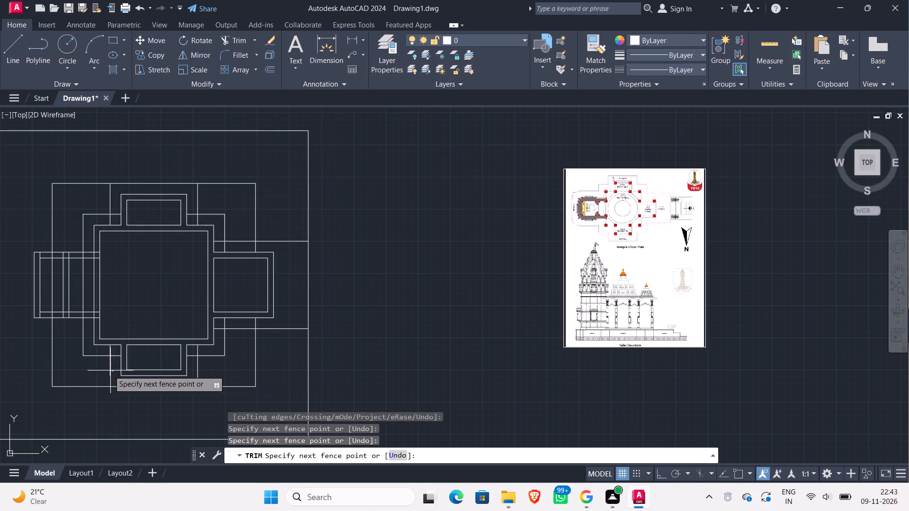
shift+click(99, 370)
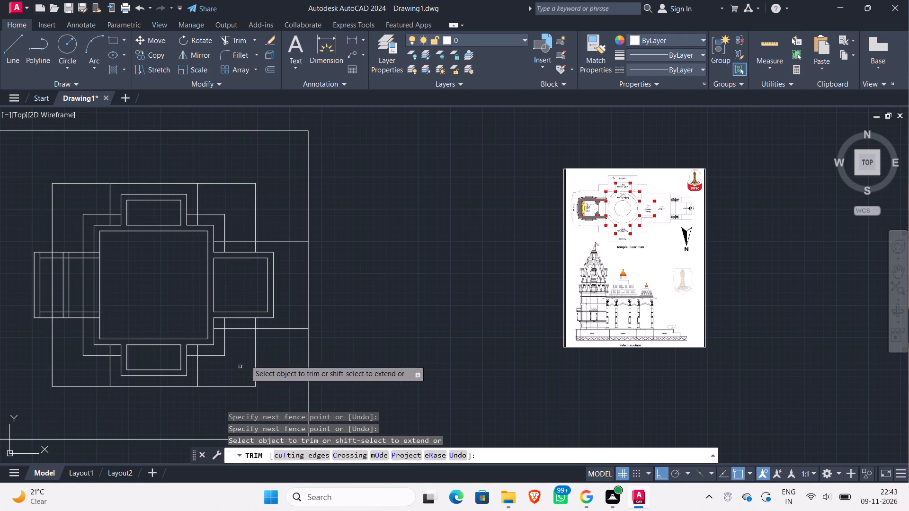
Trim away the inner surrounding square's four corners outside the north and south Ardh Mandap offset lines.
scroll(622, 169, up, 2)
scroll(628, 182, down, 3)
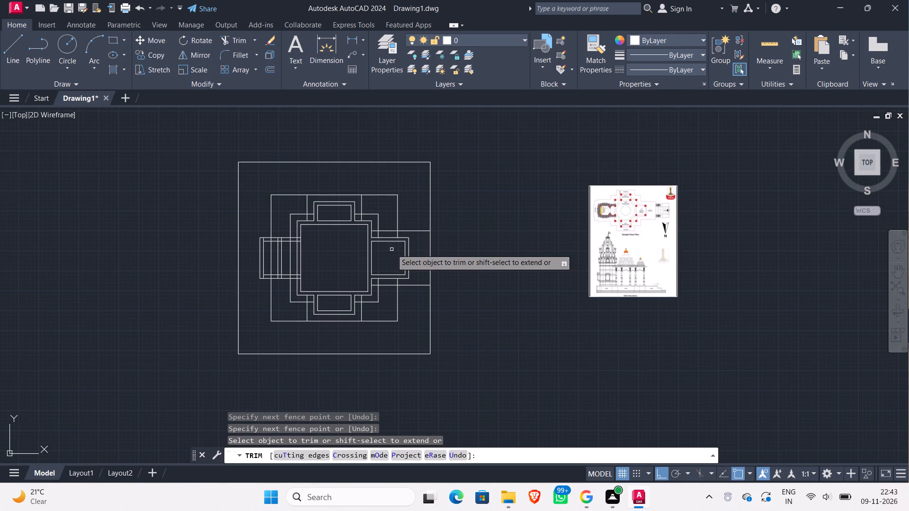
scroll(638, 196, up, 2)
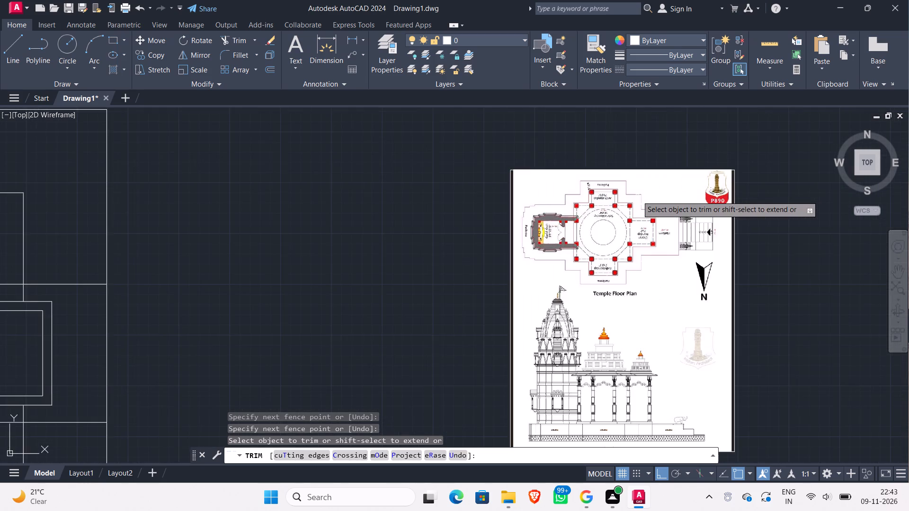
scroll(637, 196, down, 2)
scroll(620, 194, up, 2)
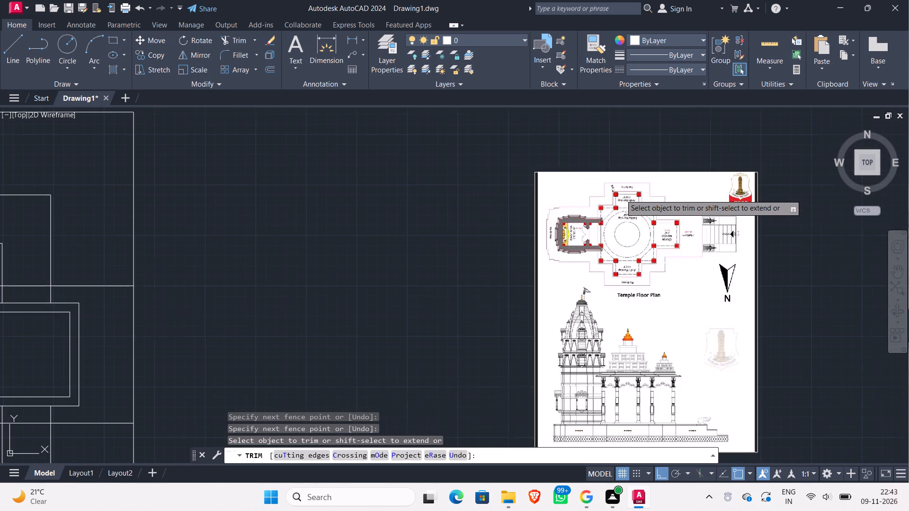
scroll(621, 194, down, 1)
click(281, 229)
click(212, 178)
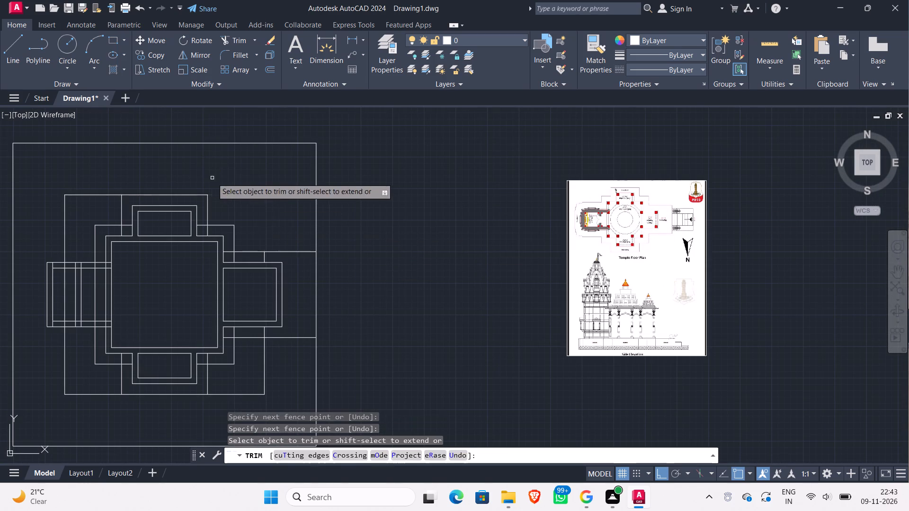
click(274, 360)
click(214, 402)
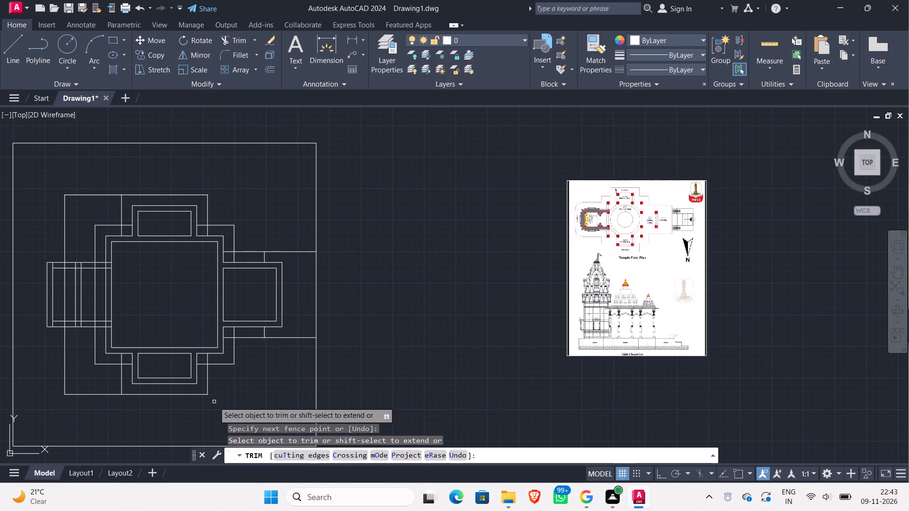
click(96, 410)
click(55, 380)
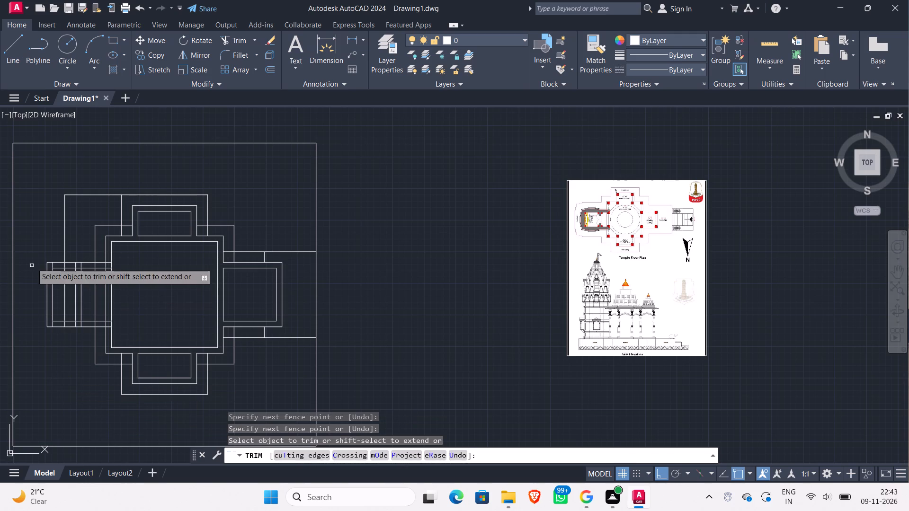
click(42, 230)
click(95, 179)
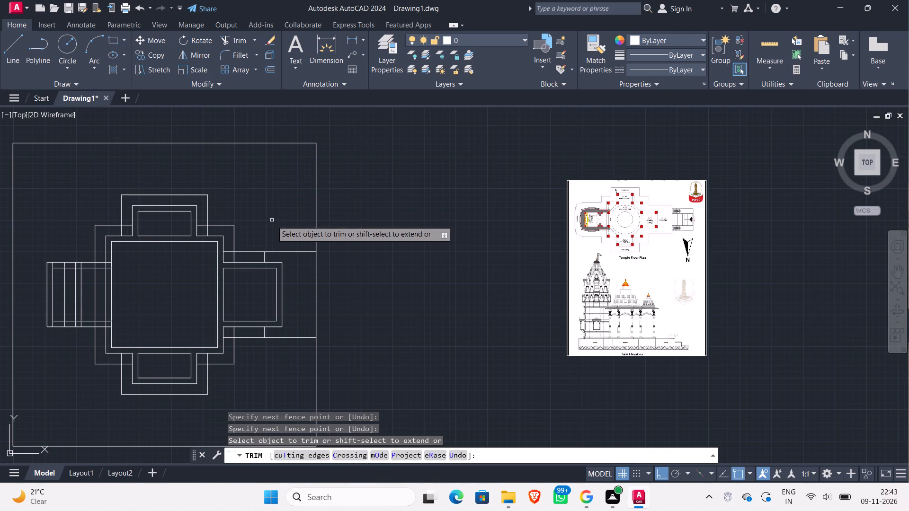
Trim the overlapping offset line stubs at the northeast steps between the north Ardh Mandap and the east mandap.
scroll(588, 211, up, 2)
scroll(588, 210, down, 2)
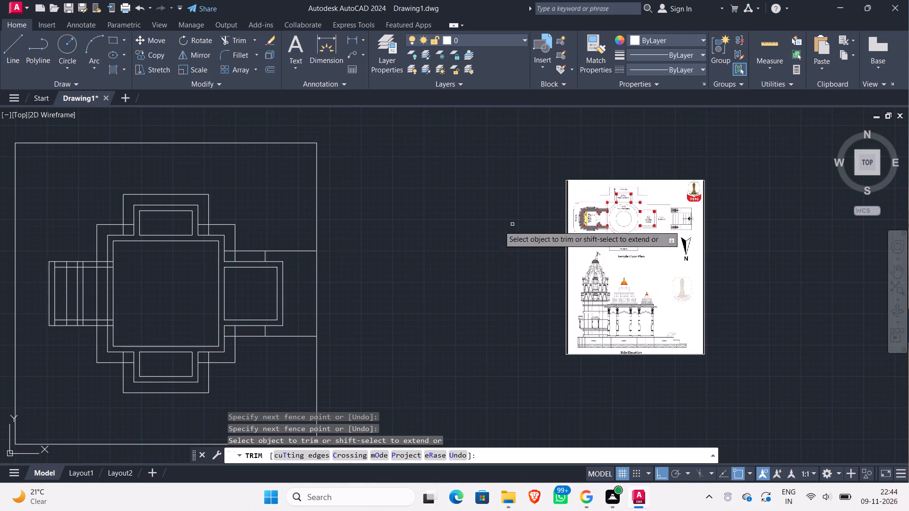
scroll(206, 222, up, 2)
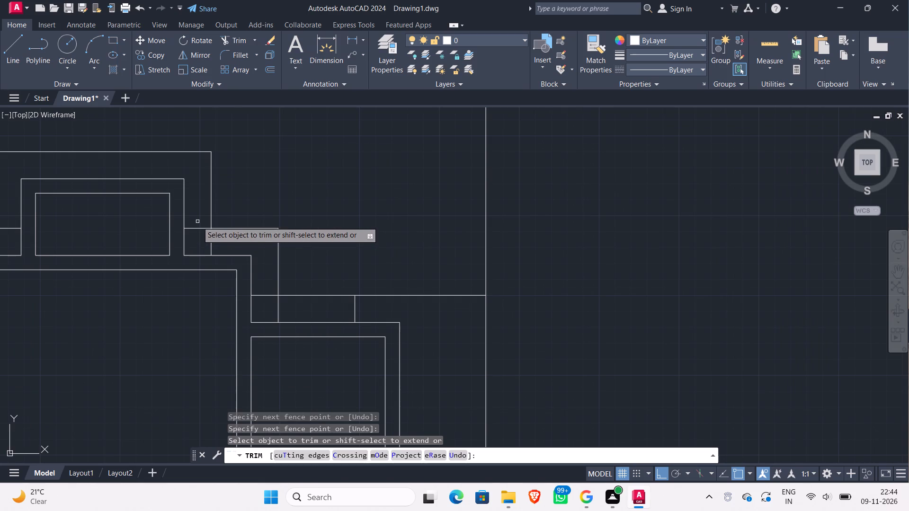
click(197, 221)
click(214, 242)
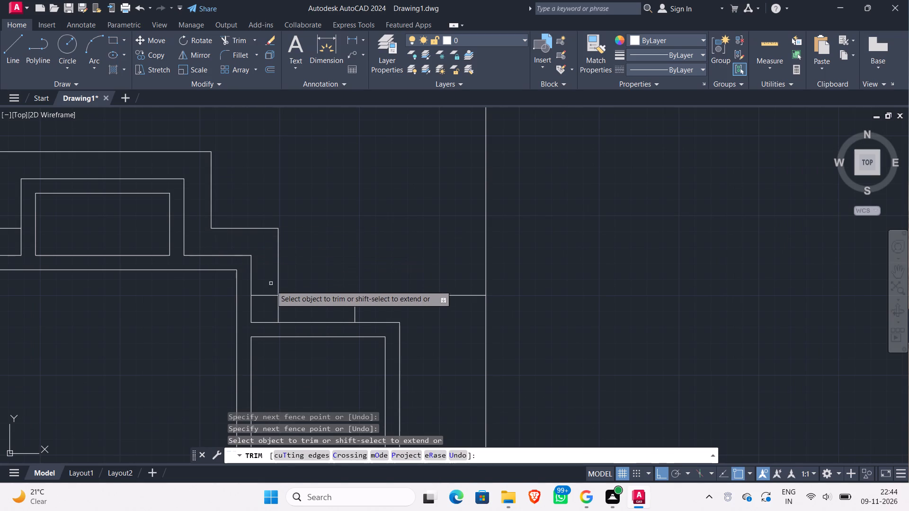
click(266, 287)
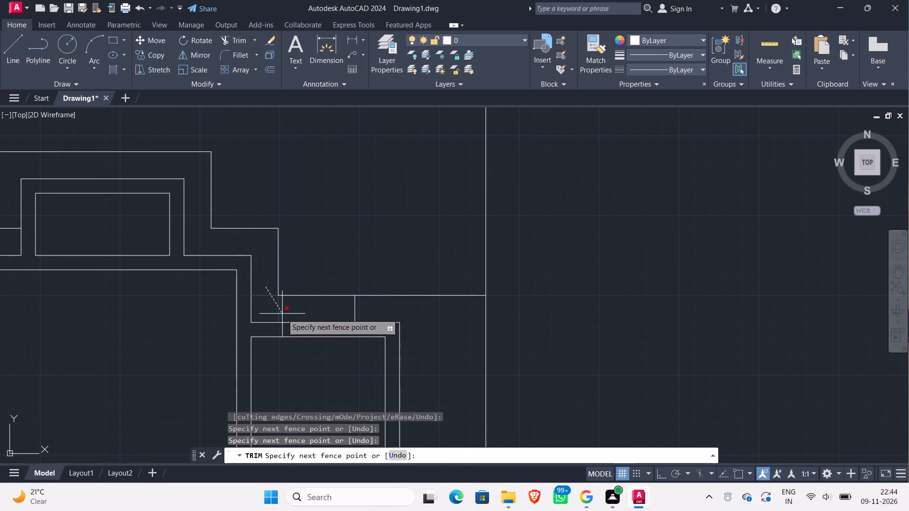
click(282, 313)
click(343, 310)
click(370, 312)
Trim the overlapping offset line stubs at the southeast steps between the east mandap and the south Ardh Mandap.
scroll(385, 311, down, 2)
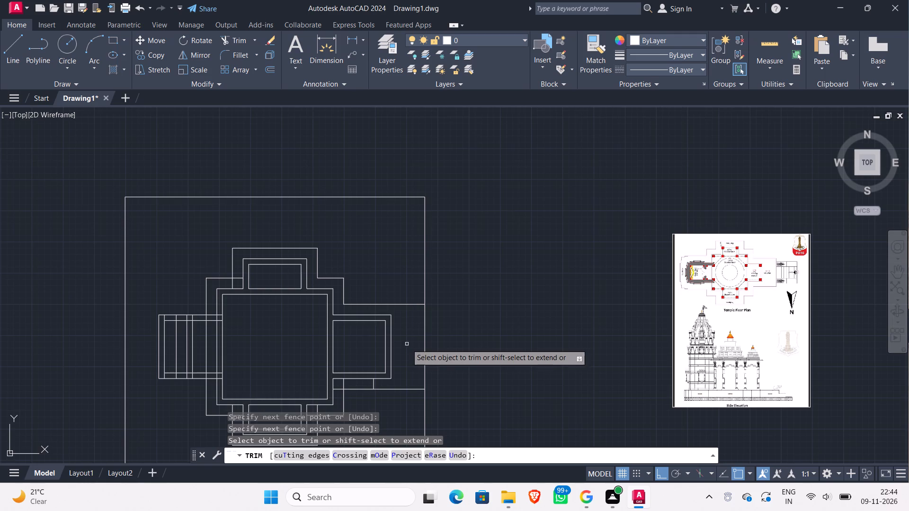
middle_drag(407, 344, 401, 253)
scroll(369, 300, up, 2)
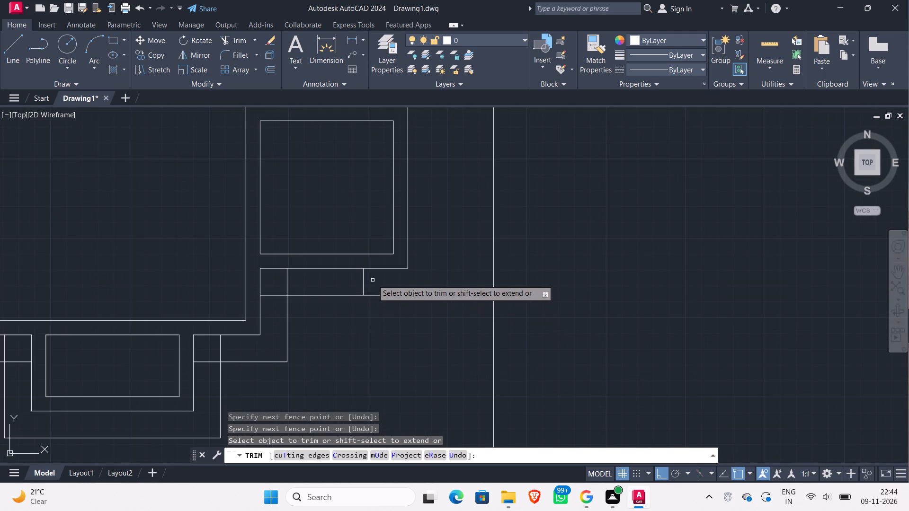
click(373, 279)
click(270, 288)
click(274, 283)
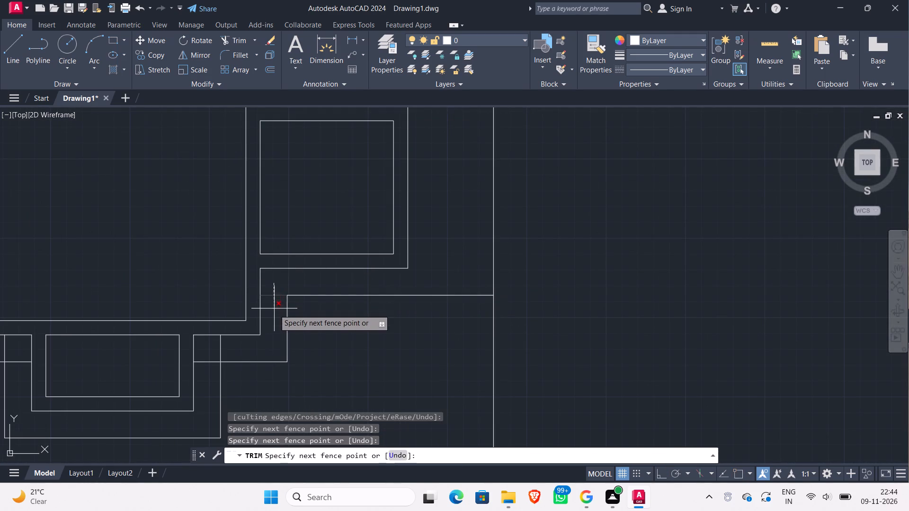
click(274, 316)
click(230, 352)
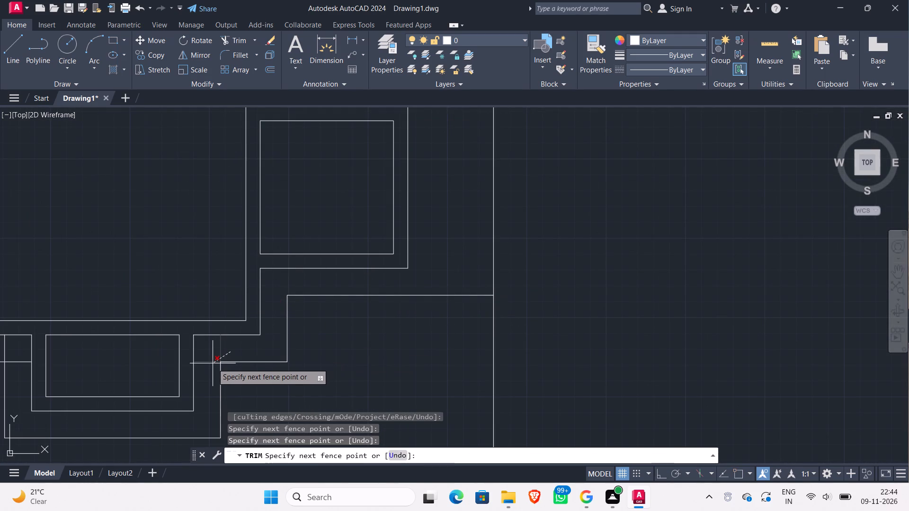
click(213, 363)
Trim the overlapping offset line stubs on the west sides of the south and north Ardh Mandaps.
middle_drag(209, 376, 220, 360)
scroll(225, 356, down, 1)
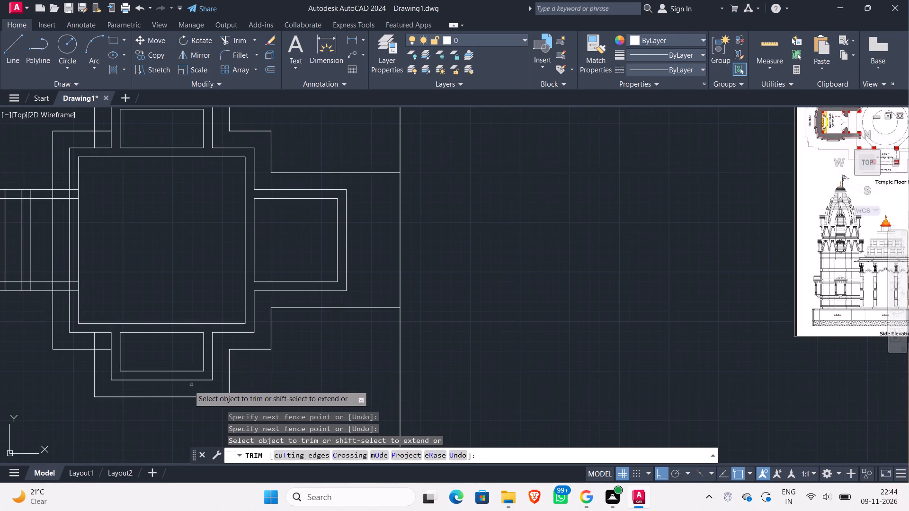
scroll(97, 361, up, 1)
click(106, 350)
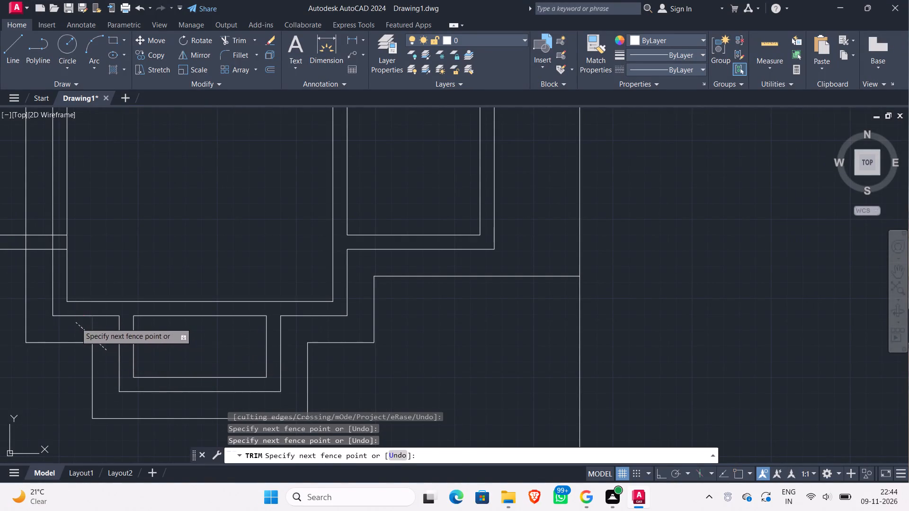
click(76, 323)
scroll(37, 282, down, 1)
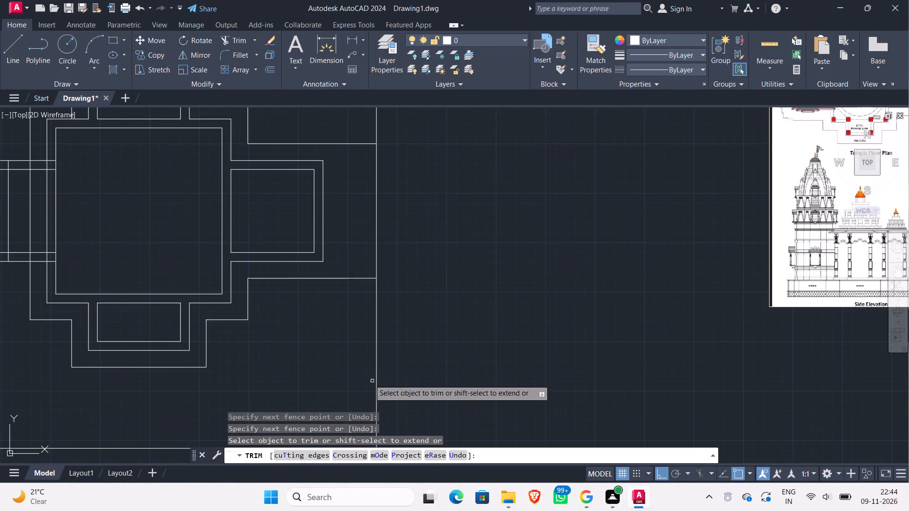
middle_drag(292, 350, 425, 367)
scroll(427, 366, down, 1)
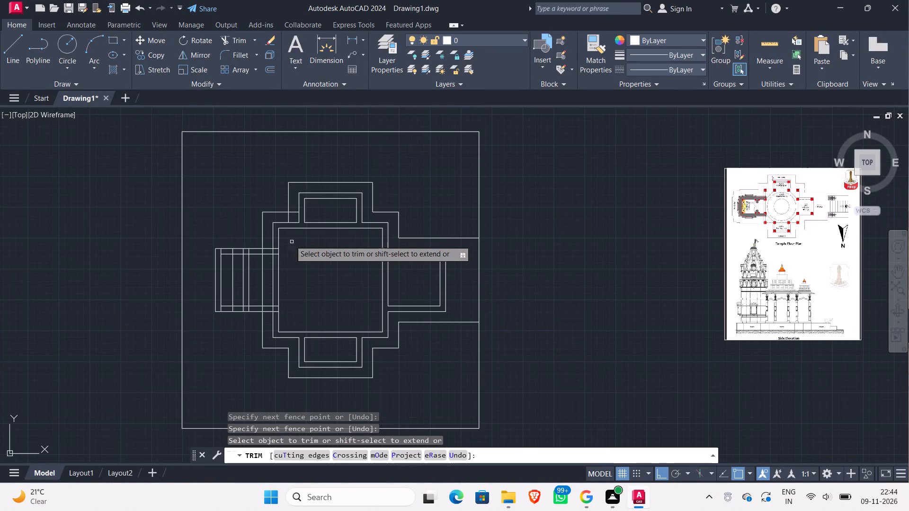
scroll(283, 214, up, 2)
click(287, 222)
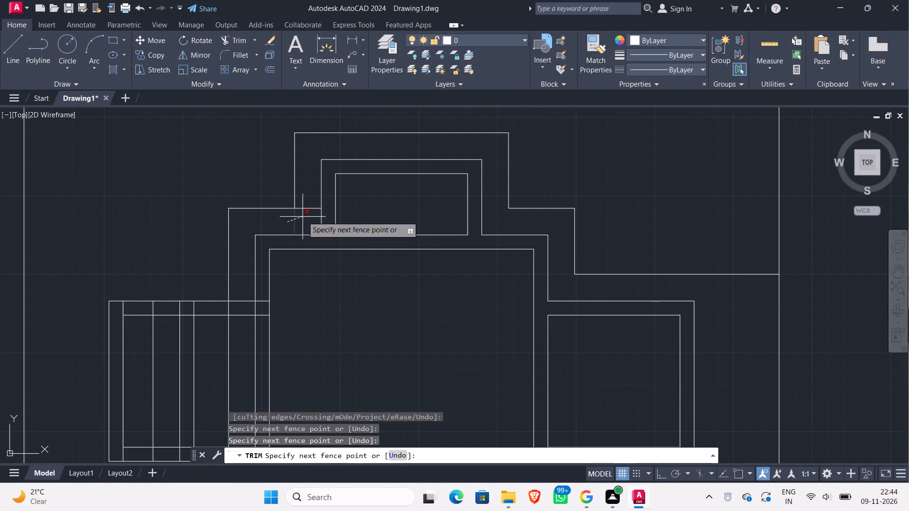
click(304, 202)
scroll(303, 210, down, 1)
scroll(494, 204, down, 1)
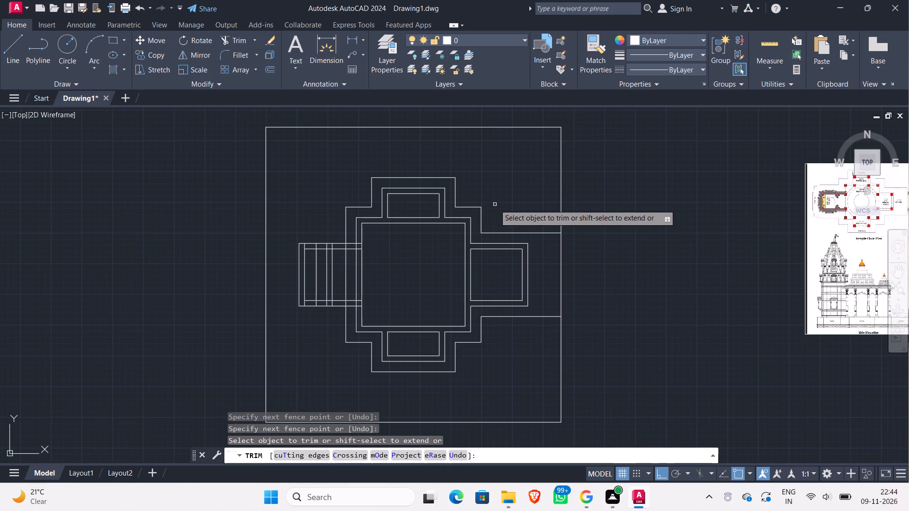
middle_drag(514, 211, 442, 228)
key(Escape)
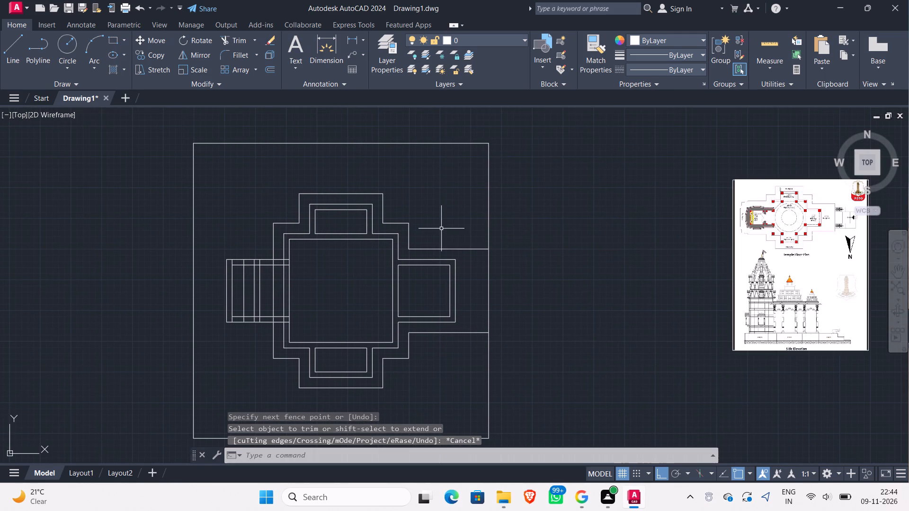
Compare the trimmed Parikrma outline with the reference floor plan, including the platform and Garbh Grah ends.
scroll(444, 226, down, 1)
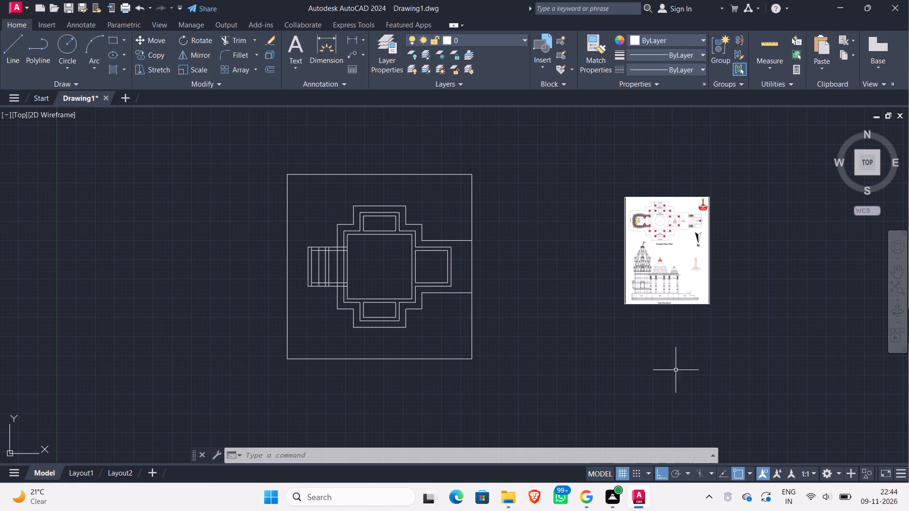
middle_drag(443, 339, 422, 280)
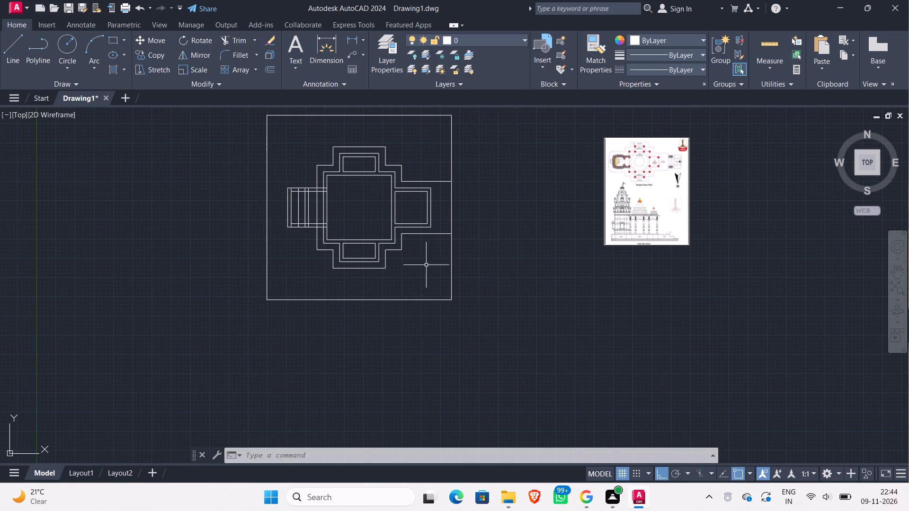
scroll(670, 175, up, 1)
middle_drag(670, 175, 698, 278)
scroll(693, 269, up, 2)
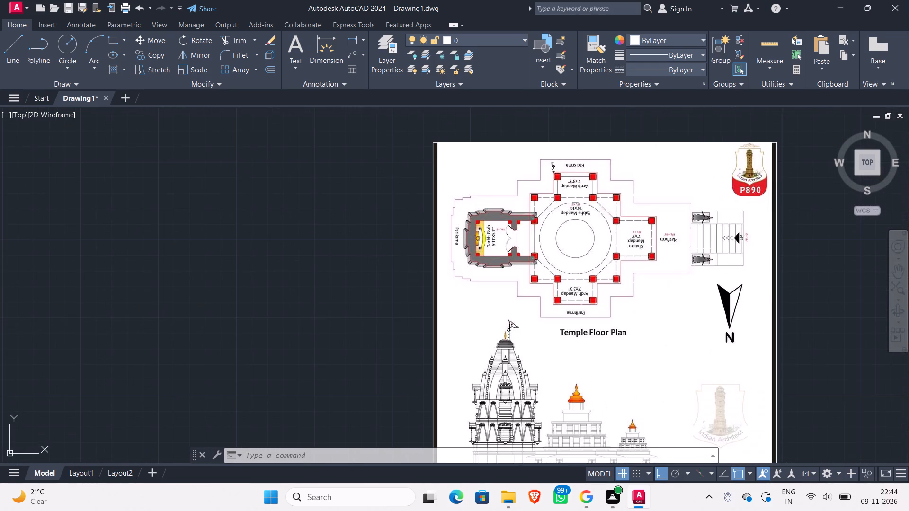
scroll(689, 249, down, 2)
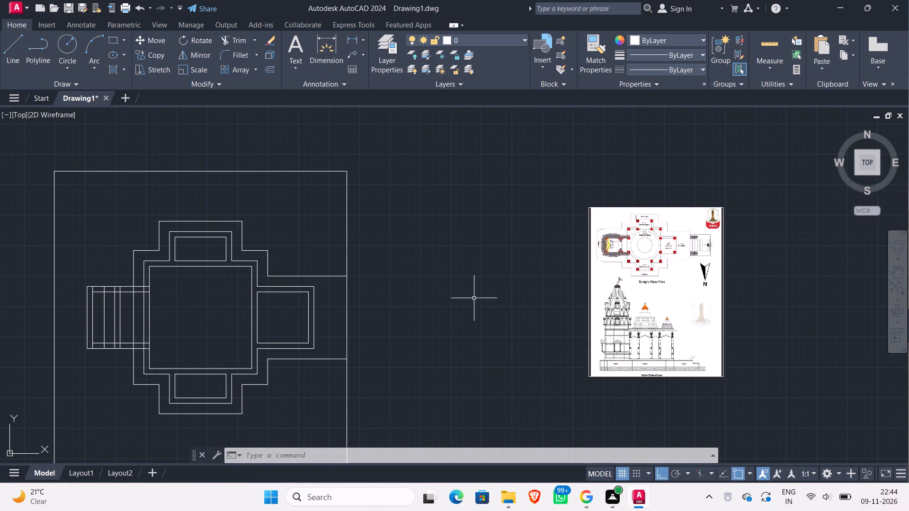
scroll(639, 245, up, 1)
scroll(545, 313, down, 1)
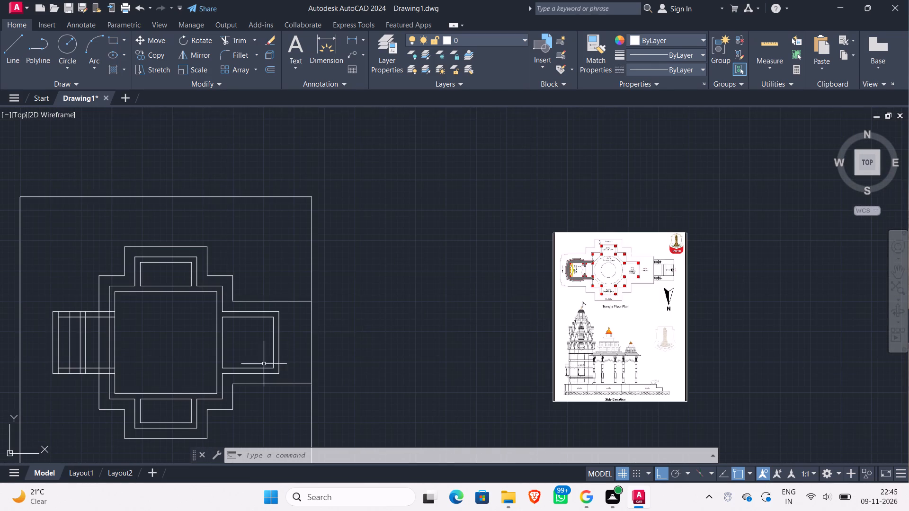
scroll(660, 263, up, 1)
scroll(610, 338, down, 1)
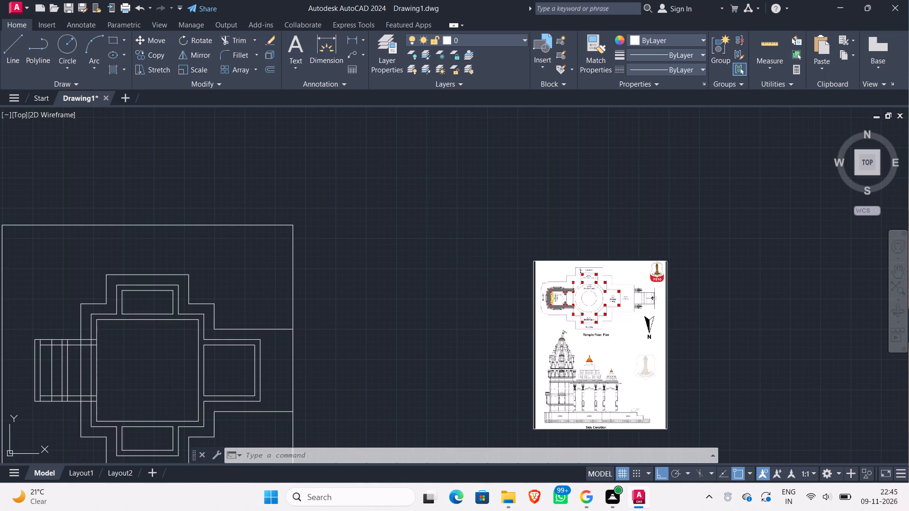
Compare the drafted plan with the reference floor plan, examining the Garbh Grah walls and the stepped Parikrma around them.
scroll(636, 298, up, 1)
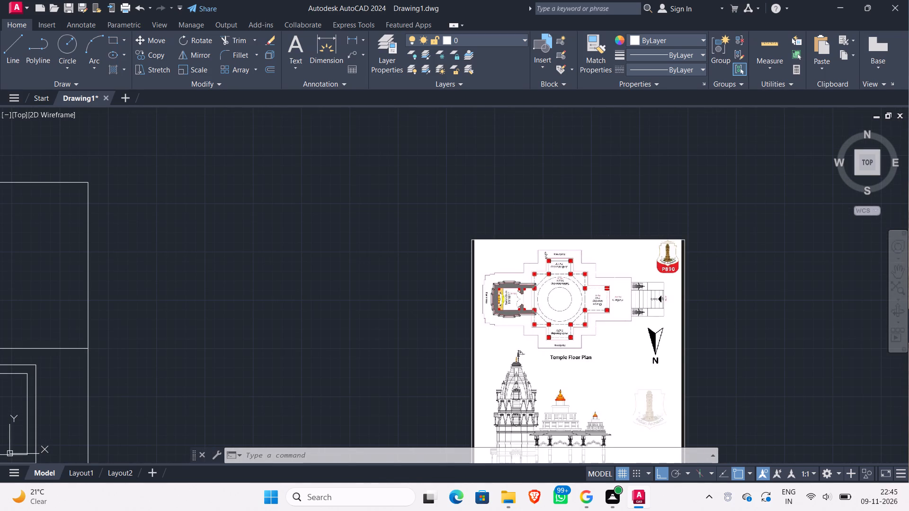
scroll(615, 289, down, 2)
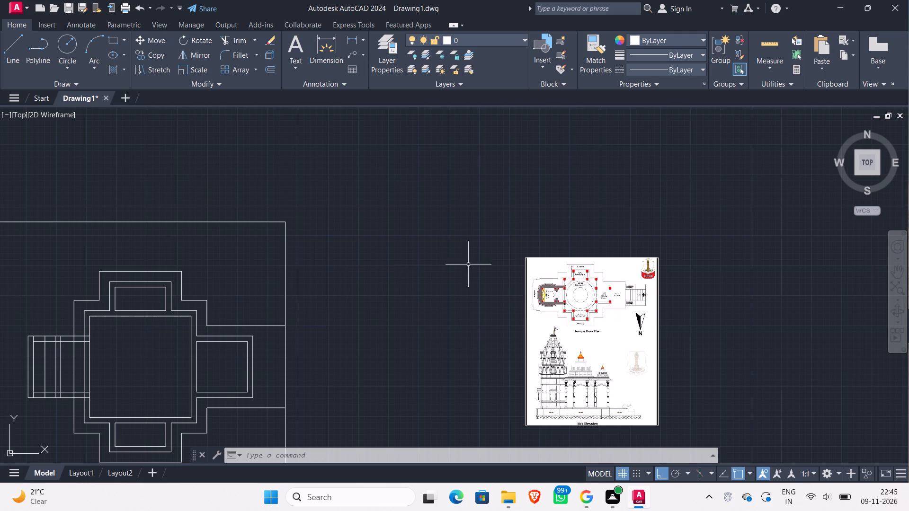
scroll(563, 259, up, 1)
scroll(465, 280, down, 1)
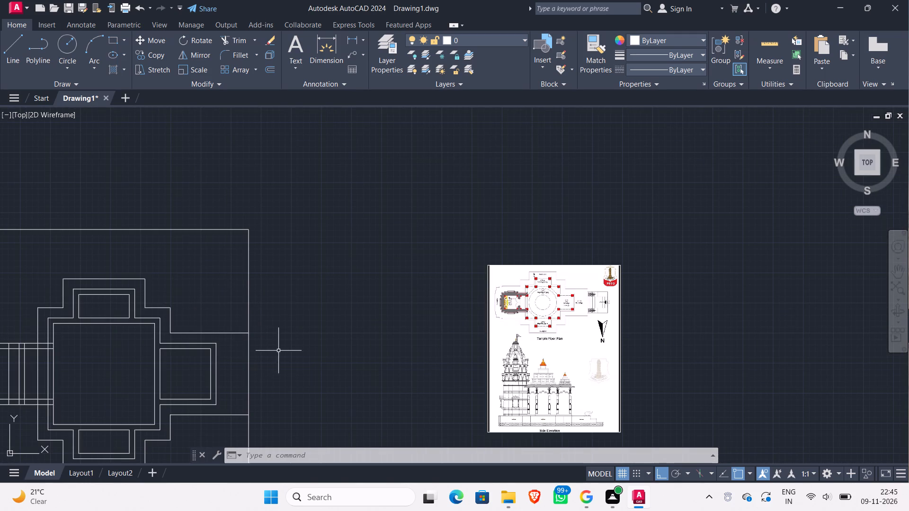
middle_drag(288, 350, 338, 243)
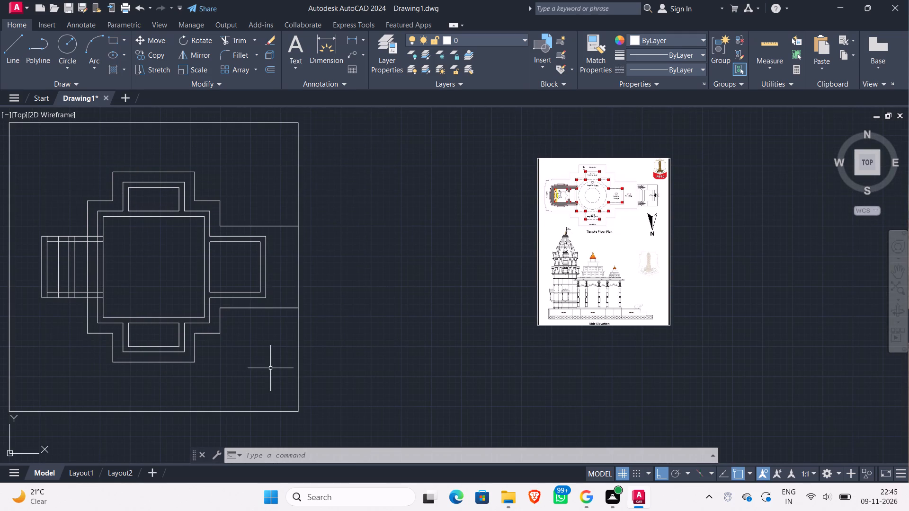
middle_drag(270, 368, 289, 377)
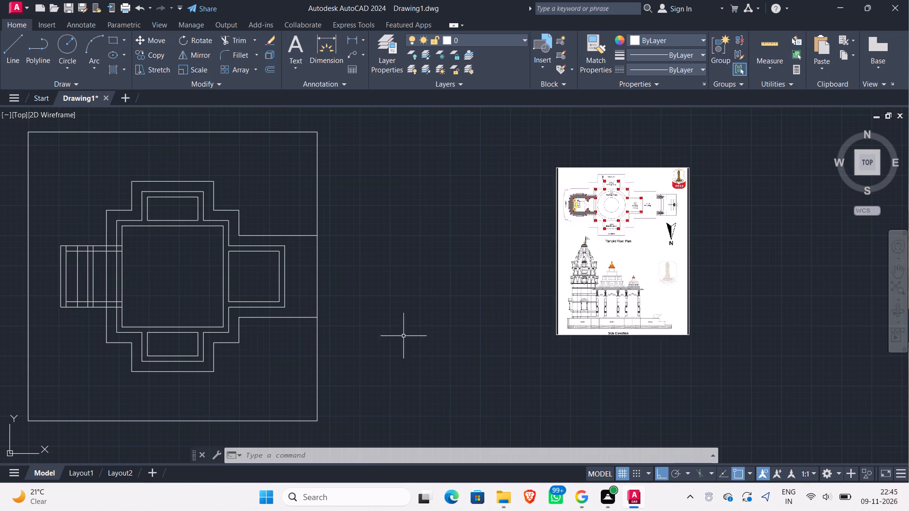
scroll(575, 243, up, 1)
scroll(597, 222, down, 1)
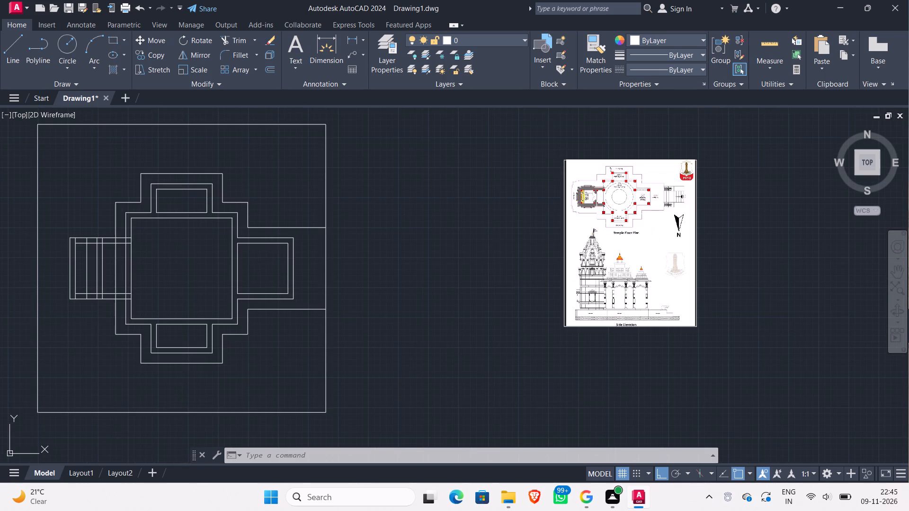
scroll(600, 226, up, 3)
scroll(590, 192, down, 1)
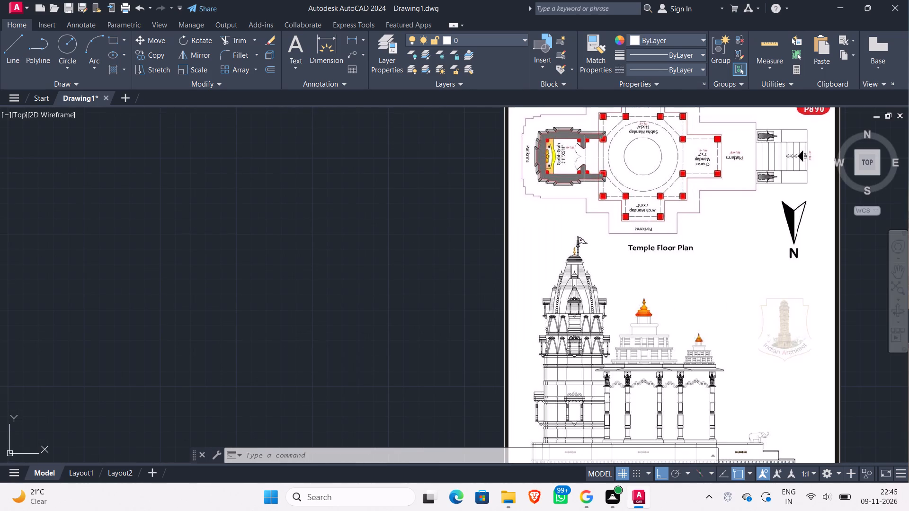
middle_drag(594, 154, 615, 214)
scroll(615, 189, up, 1)
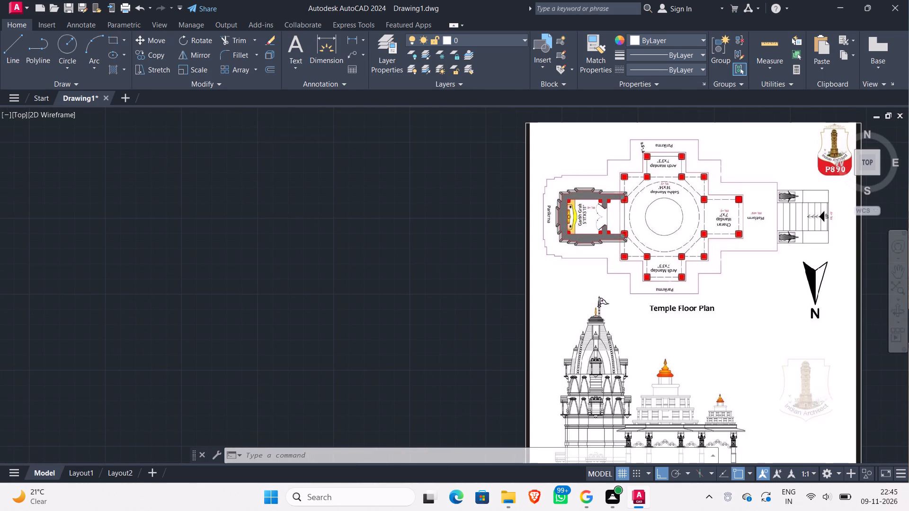
scroll(615, 189, down, 2)
scroll(326, 284, down, 1)
middle_drag(315, 300, 438, 291)
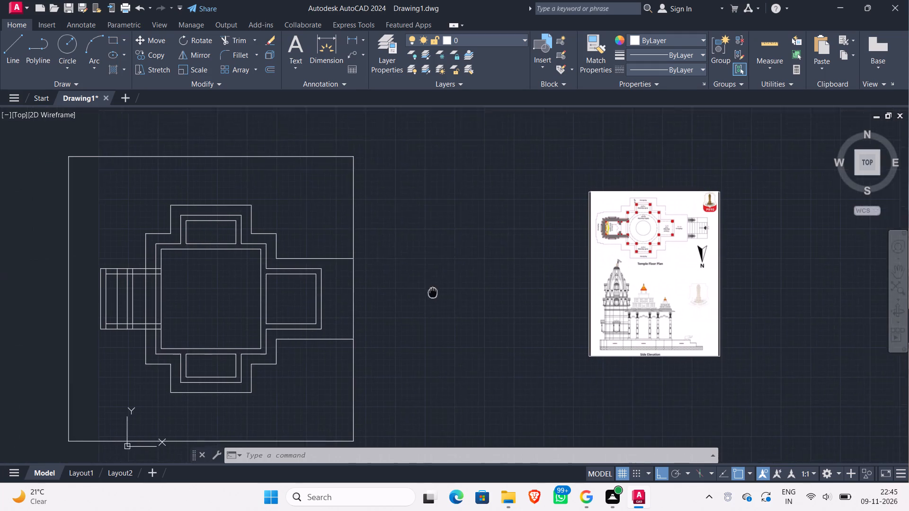
middle_drag(438, 291, 441, 290)
scroll(643, 225, up, 2)
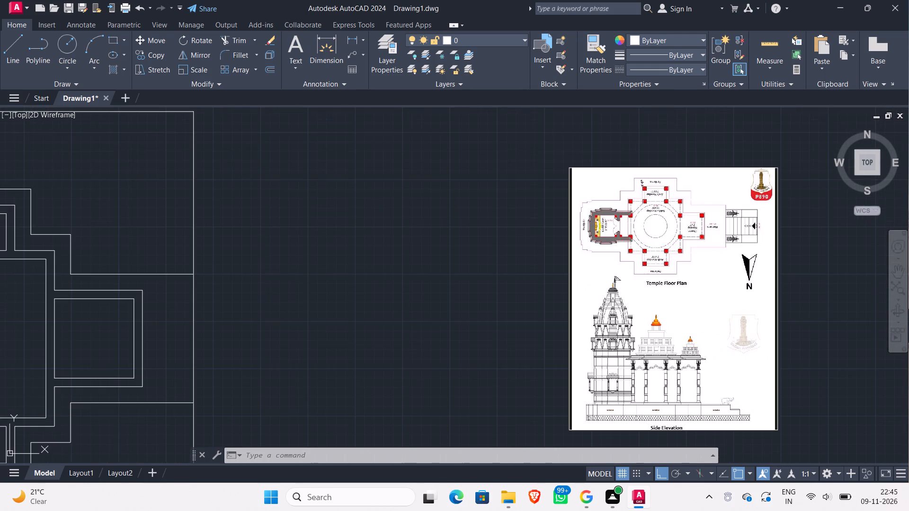
scroll(643, 217, up, 2)
scroll(643, 217, down, 4)
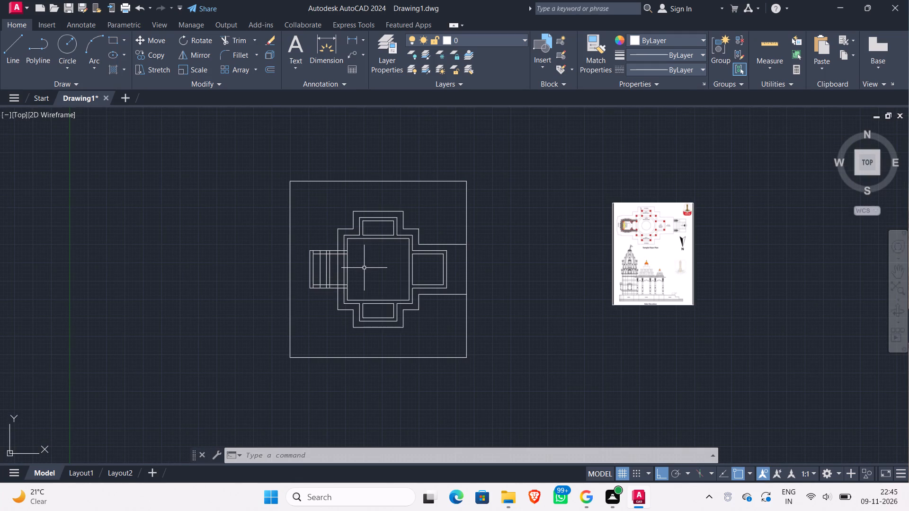
middle_drag(365, 268, 389, 293)
scroll(383, 293, up, 1)
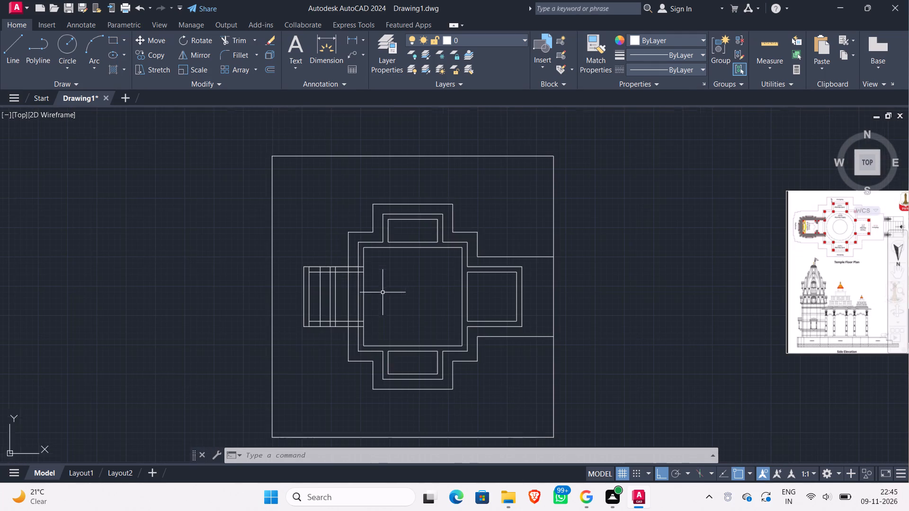
scroll(383, 292, up, 1)
scroll(383, 292, down, 1)
scroll(407, 292, up, 1)
scroll(407, 292, down, 1)
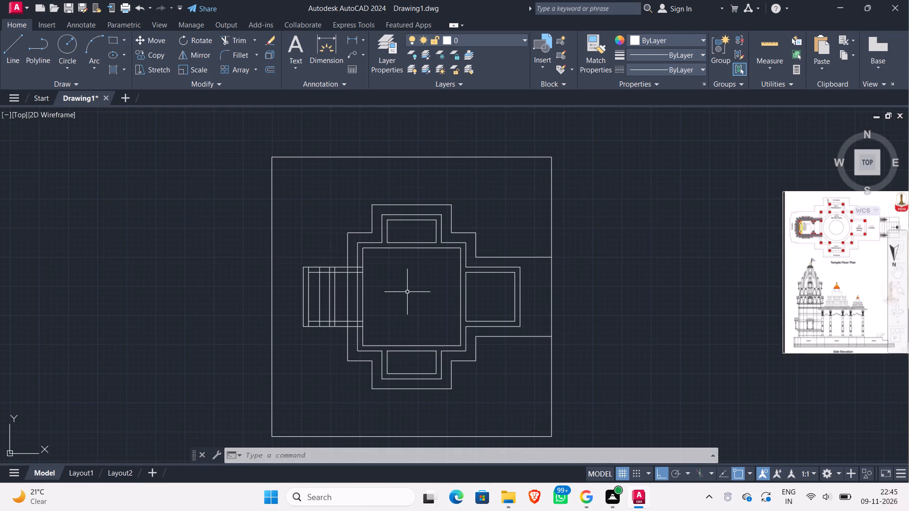
middle_drag(407, 292, 323, 288)
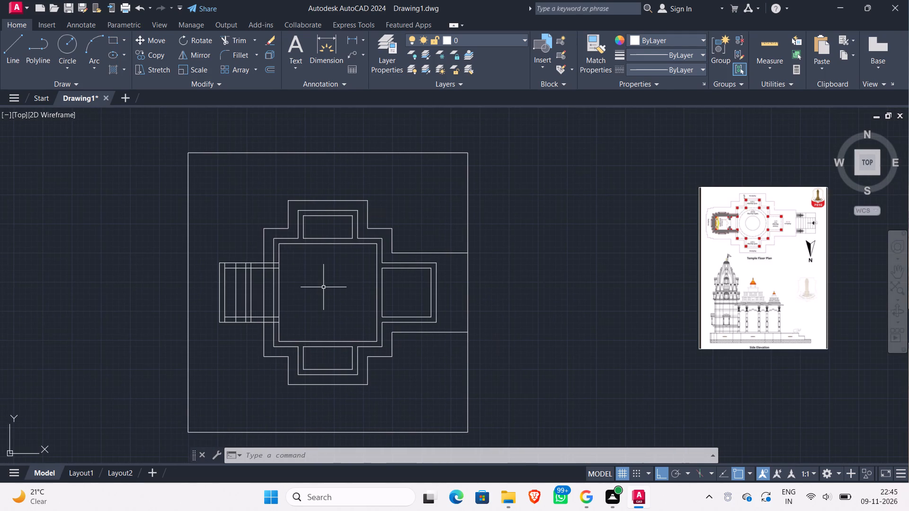
scroll(766, 206, up, 3)
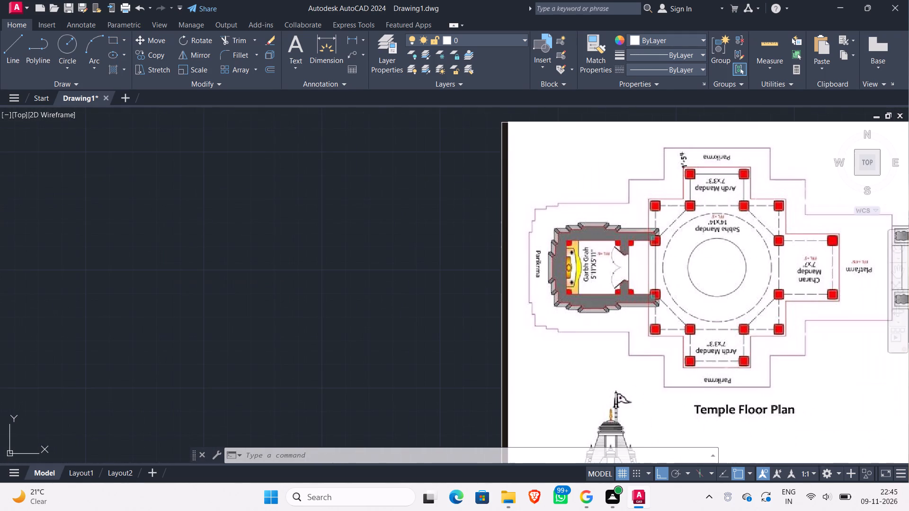
scroll(704, 206, up, 1)
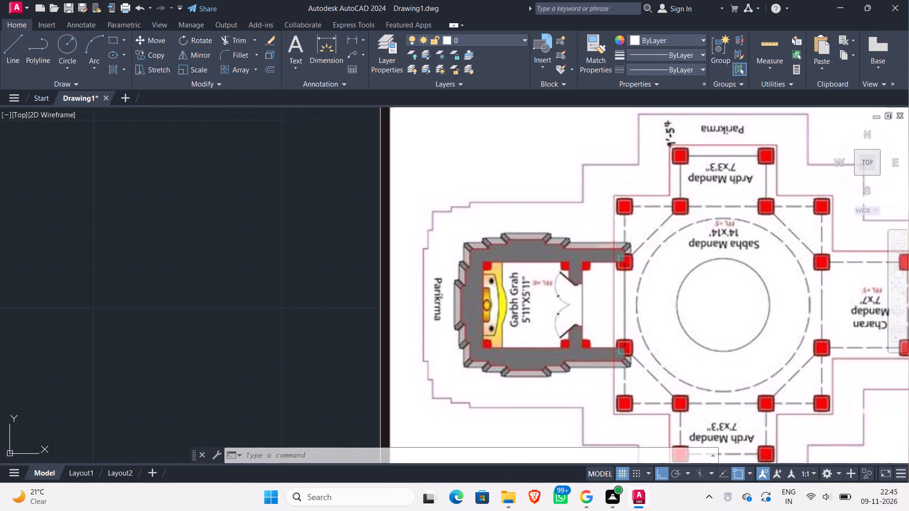
scroll(578, 220, down, 1)
scroll(575, 225, up, 2)
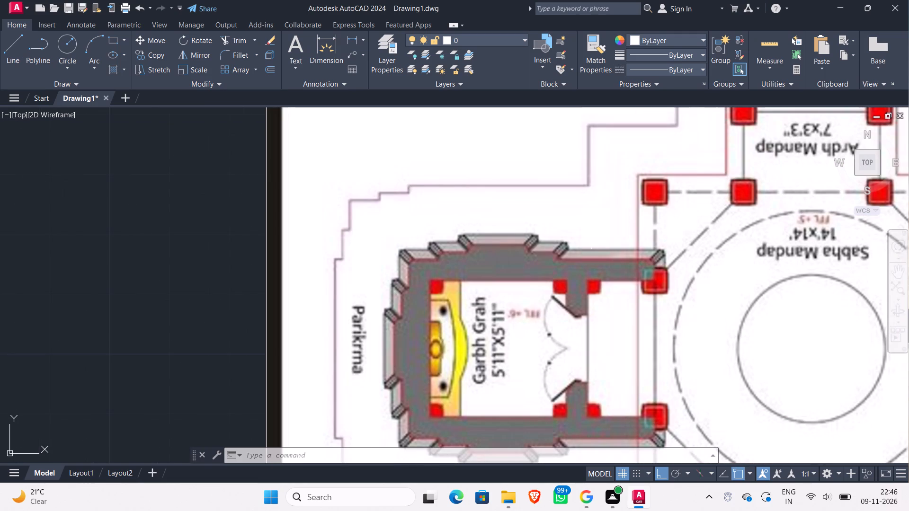
scroll(591, 226, down, 1)
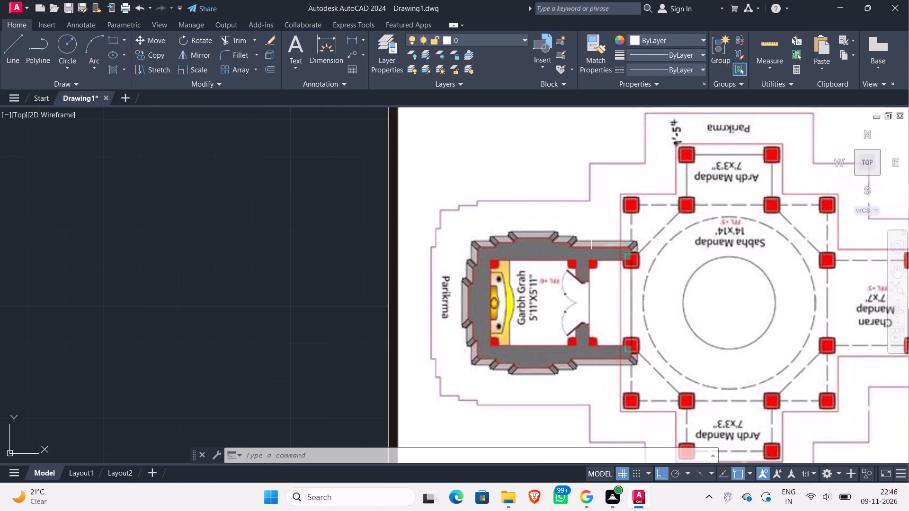
scroll(591, 226, down, 3)
middle_drag(325, 317, 557, 266)
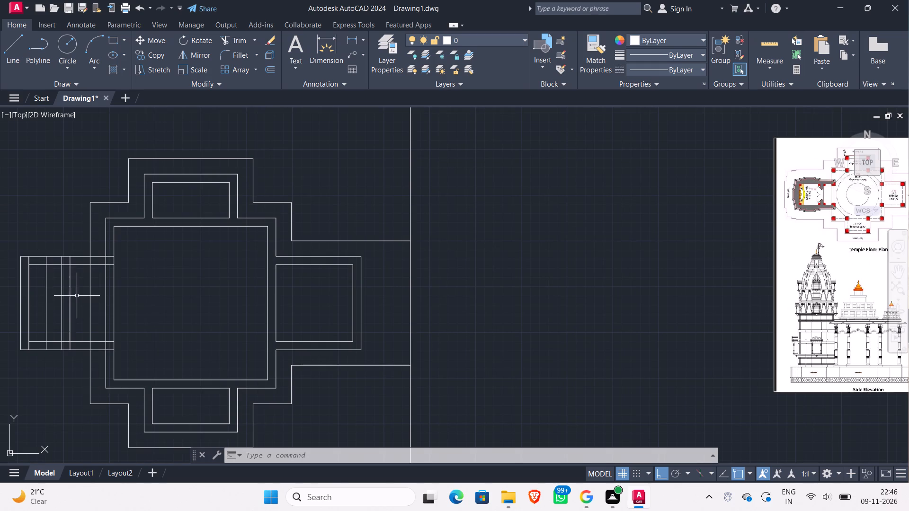
Offset the Garbh Grah's outer north wall line 9" outward to the north.
key(o)
key(Return)
key(Return)
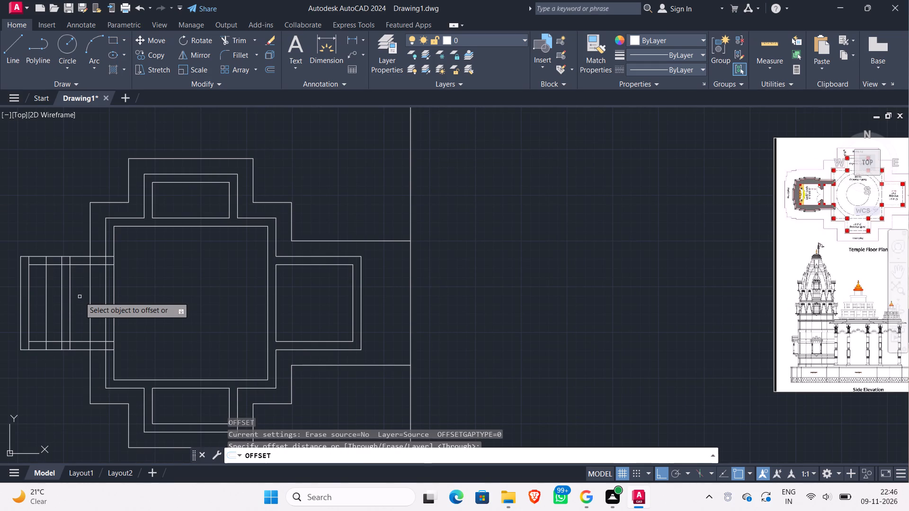
click(74, 256)
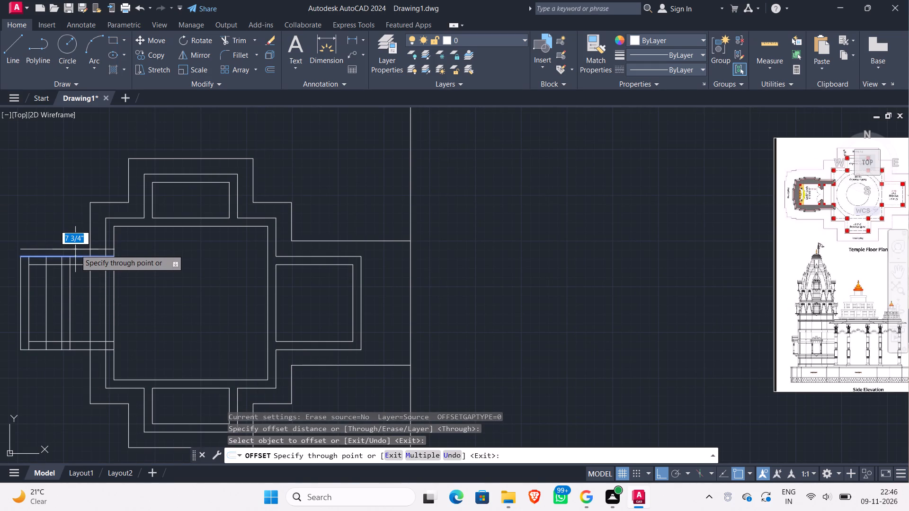
key(9)
key(shift+quotedbl)
key(Return)
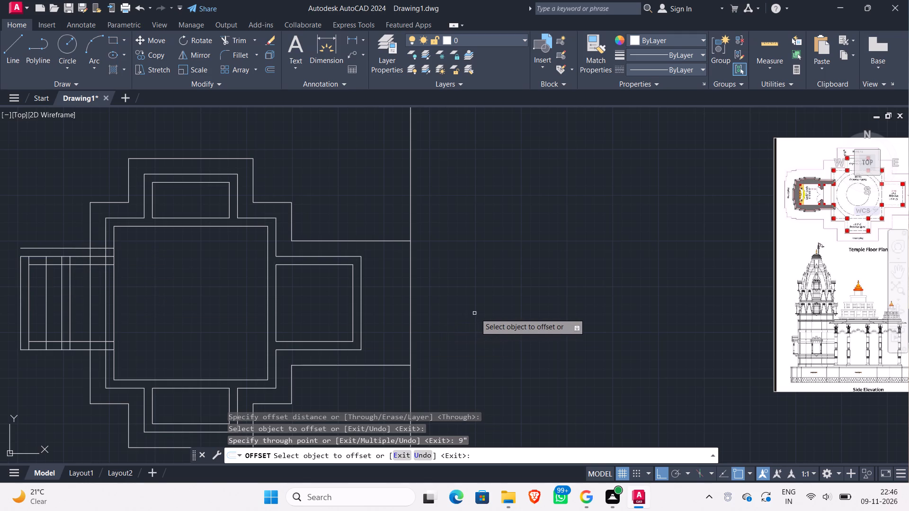
Offset the Garbh Grah's outer south wall line 9" outward to the south, matching the north side.
scroll(475, 313, down, 1)
scroll(690, 235, up, 5)
scroll(678, 243, down, 2)
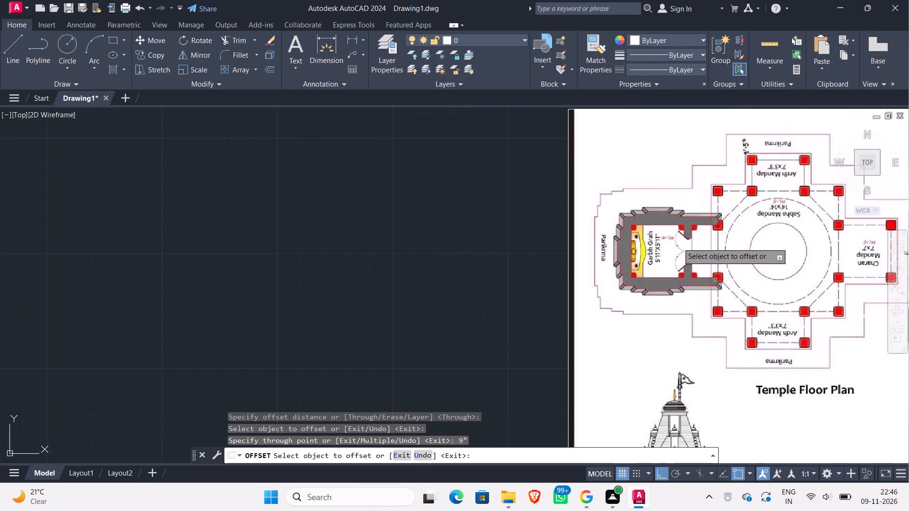
scroll(678, 243, down, 2)
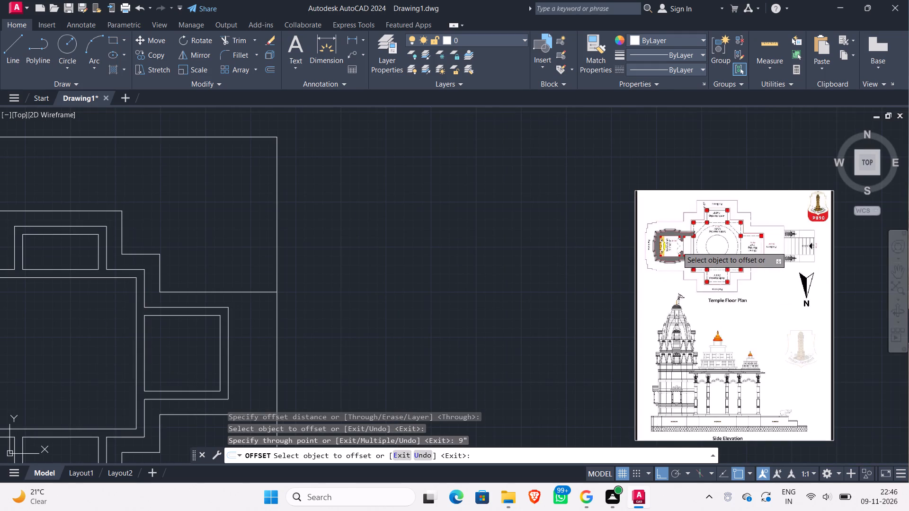
middle_drag(81, 364, 258, 285)
scroll(73, 344, up, 1)
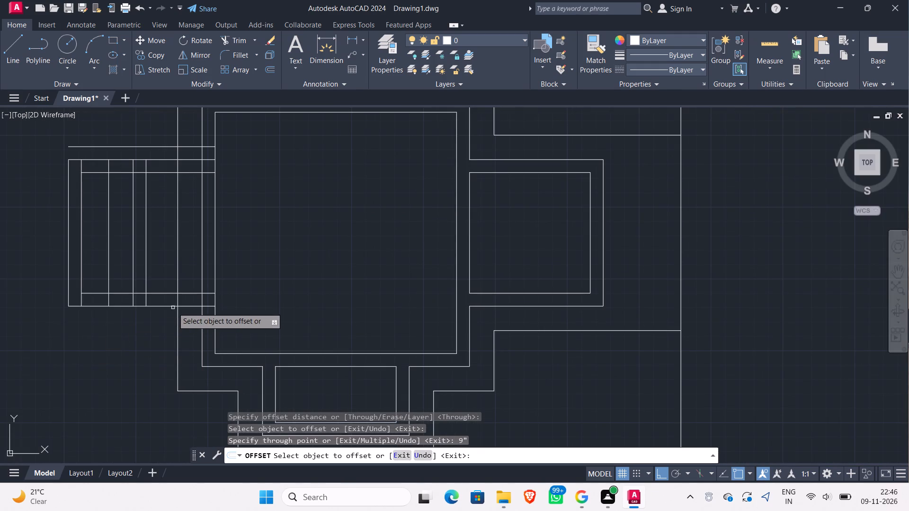
click(165, 307)
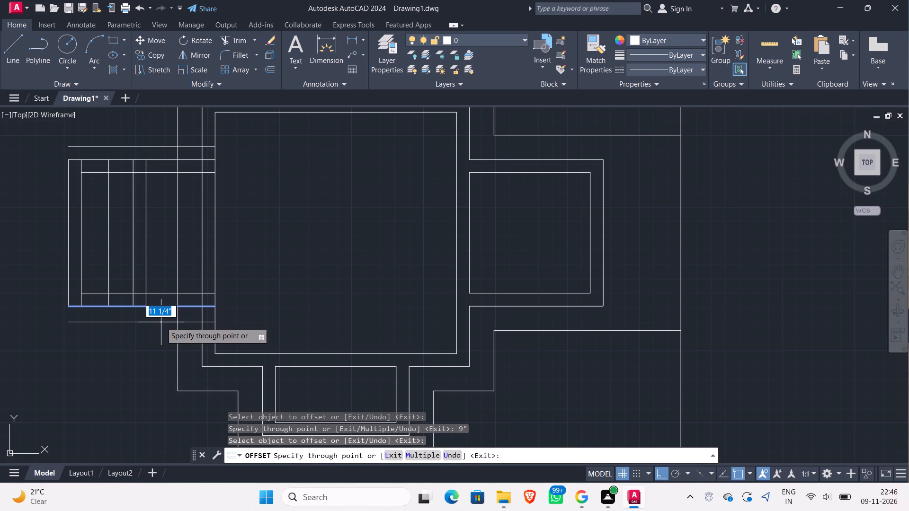
key(9)
key(shift+quotedbl)
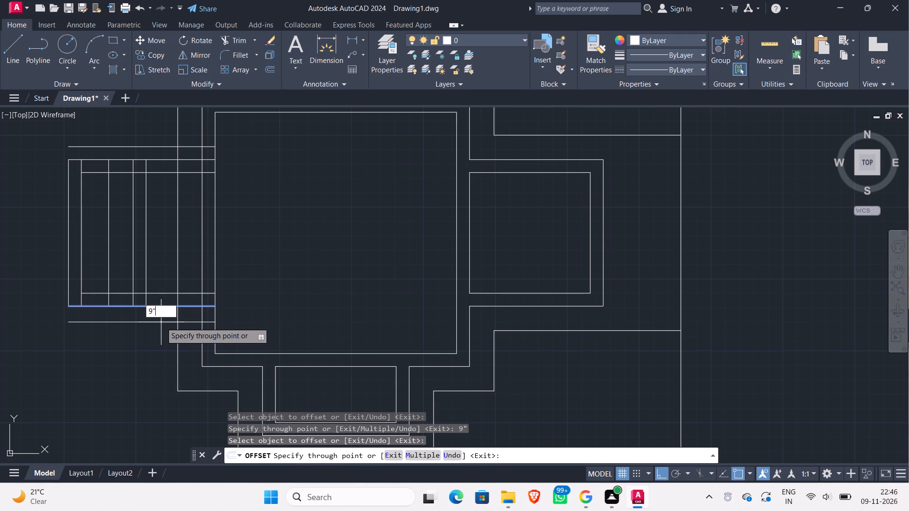
key(Return)
Examine the reference plan's Garbh Grah wall projections and west Parikrma steps against the newly offset lines.
scroll(134, 334, down, 1)
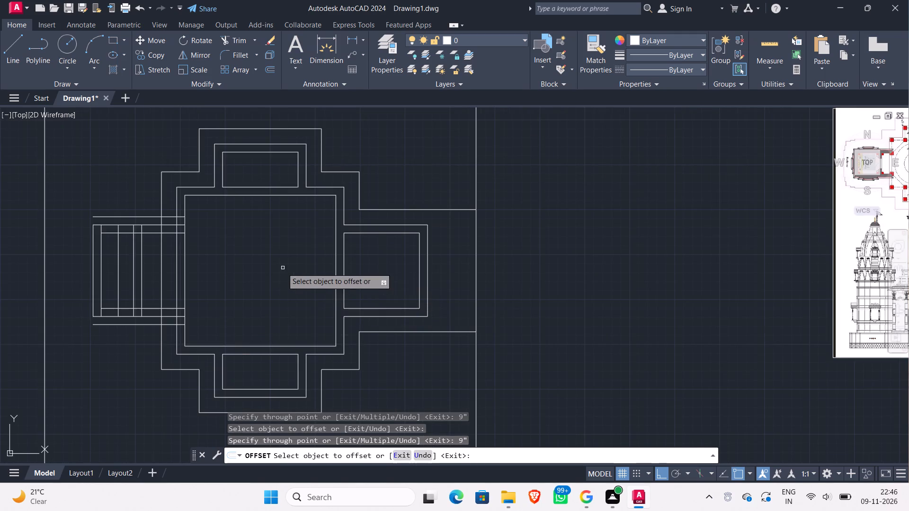
scroll(282, 268, down, 1)
scroll(668, 218, up, 2)
scroll(618, 187, up, 1)
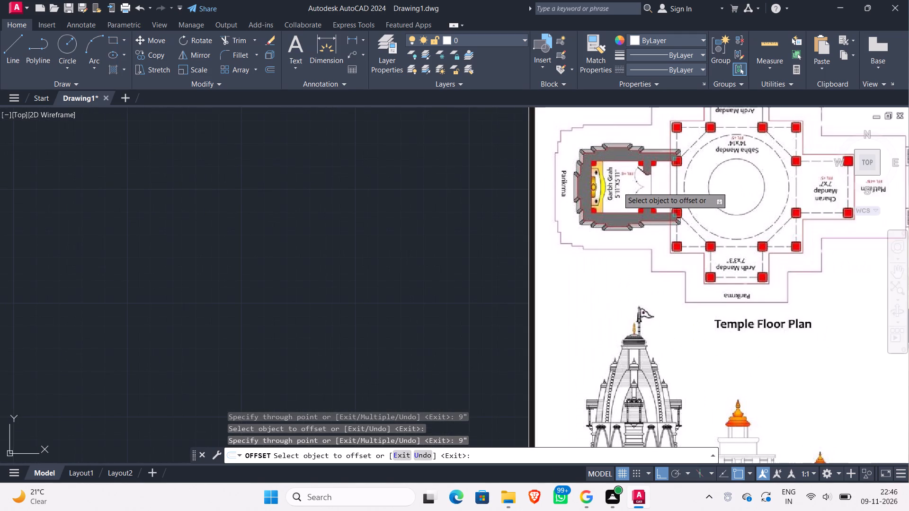
scroll(620, 189, up, 1)
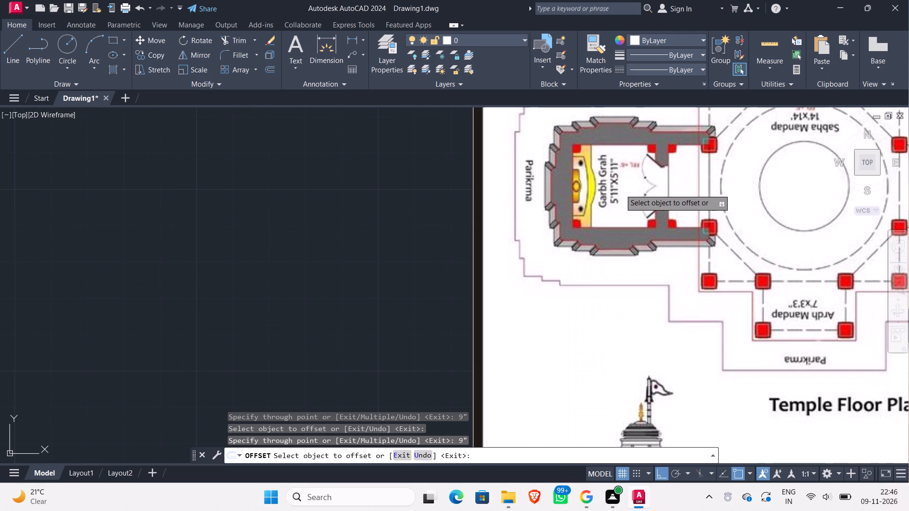
scroll(621, 197, up, 1)
scroll(667, 193, down, 2)
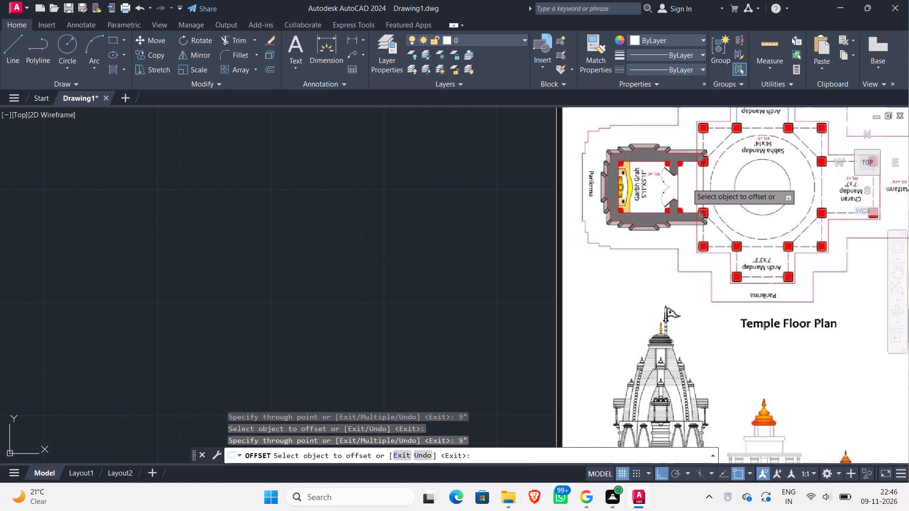
scroll(687, 183, down, 2)
middle_drag(355, 286, 574, 241)
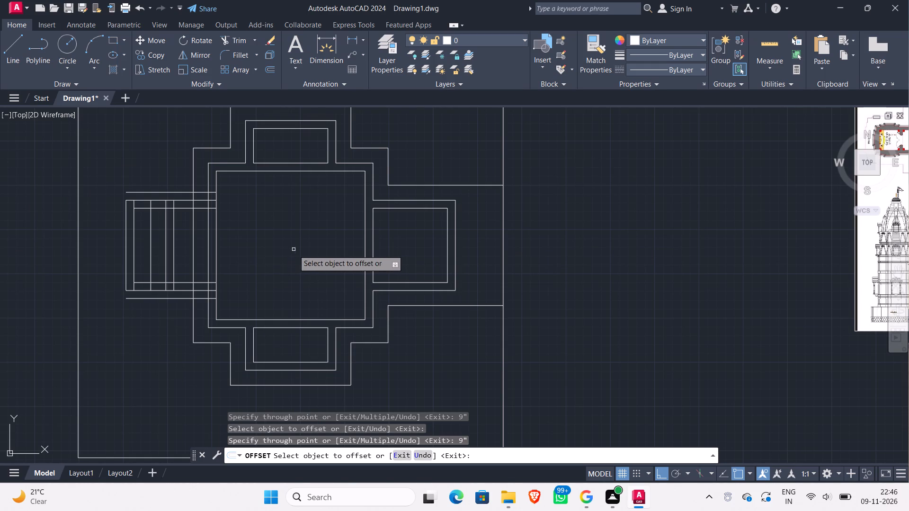
scroll(602, 247, down, 1)
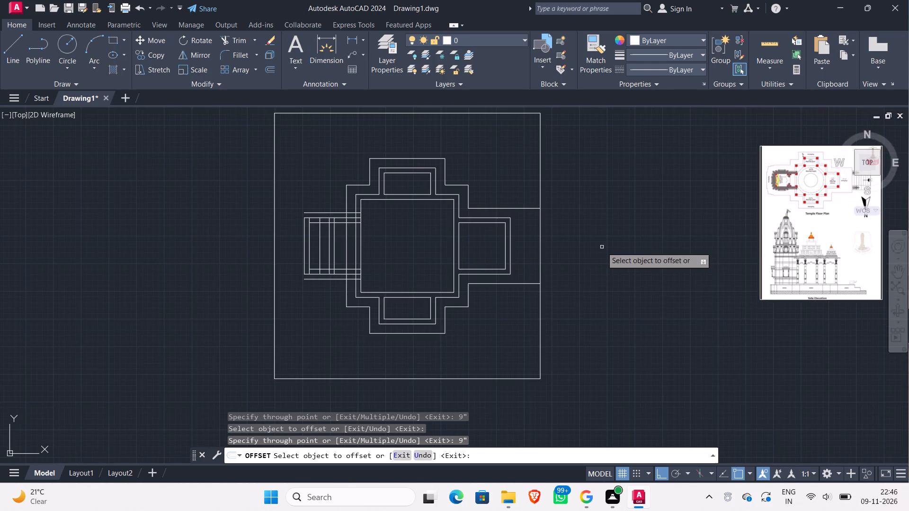
scroll(602, 247, up, 1)
scroll(602, 247, down, 1)
middle_drag(602, 247, 493, 258)
scroll(493, 258, down, 1)
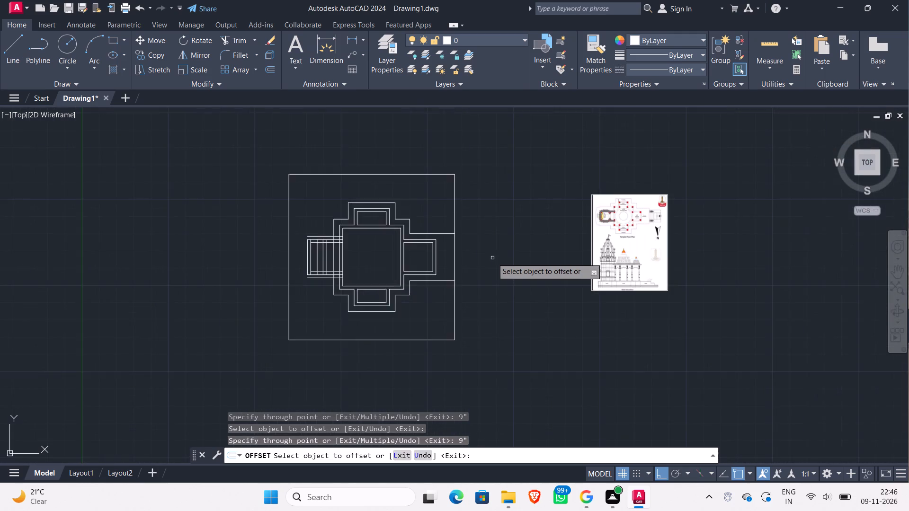
Examine the reference floor plan's Garbh Grah walls, door opening and surrounding Parikrma steps before editing the drafted plan.
scroll(492, 258, up, 1)
scroll(669, 194, up, 1)
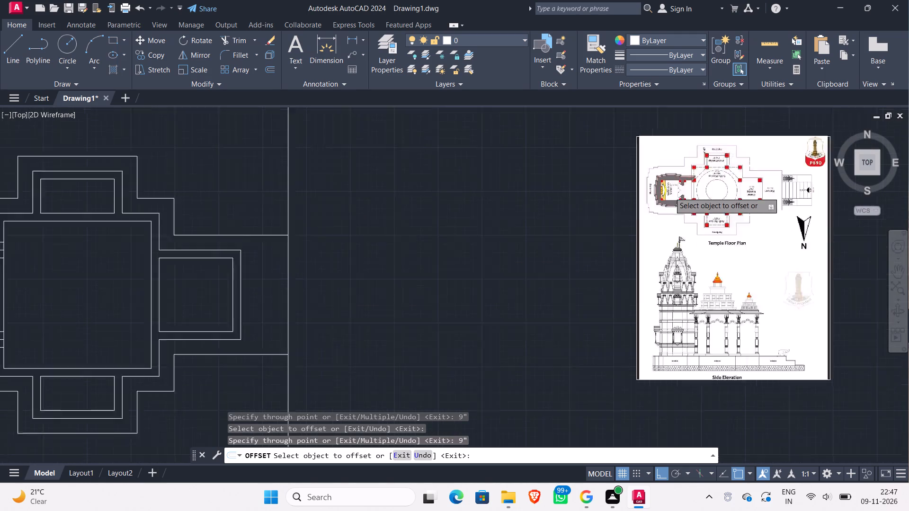
scroll(669, 192, up, 1)
scroll(668, 192, down, 2)
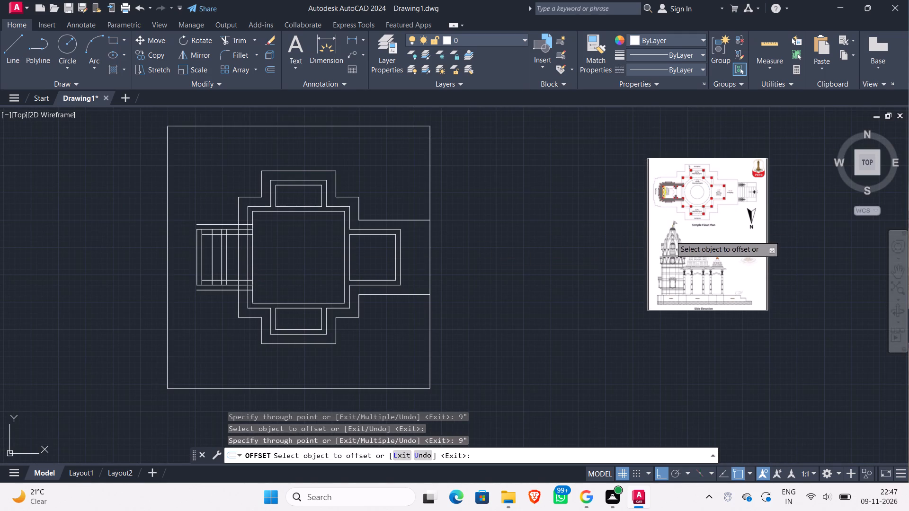
scroll(678, 186, up, 4)
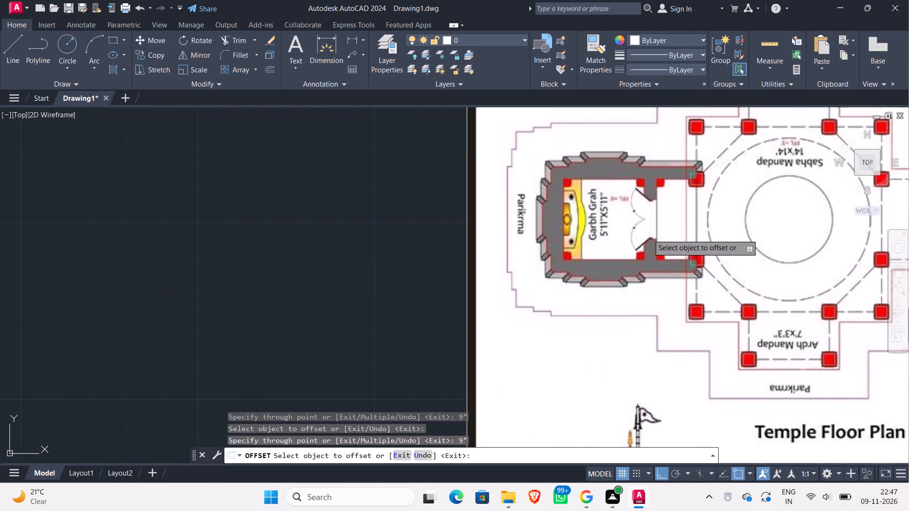
scroll(650, 218, up, 1)
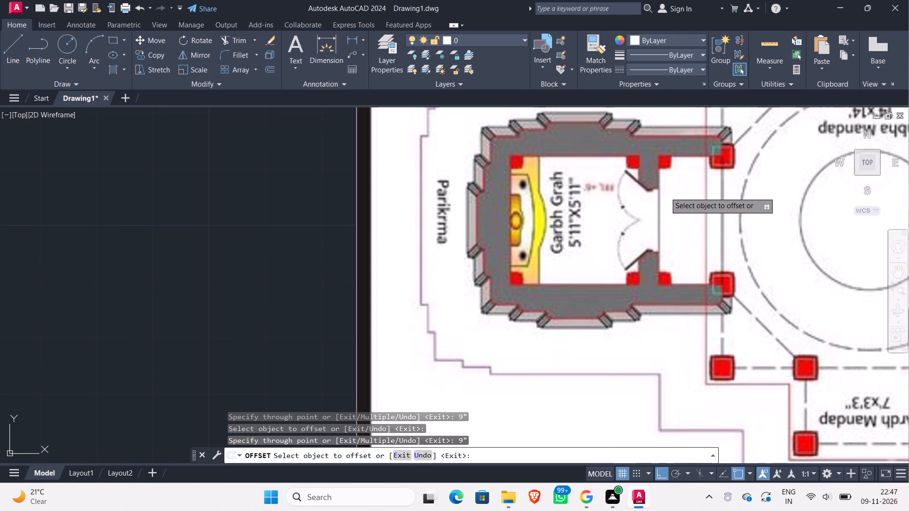
scroll(177, 271, down, 1)
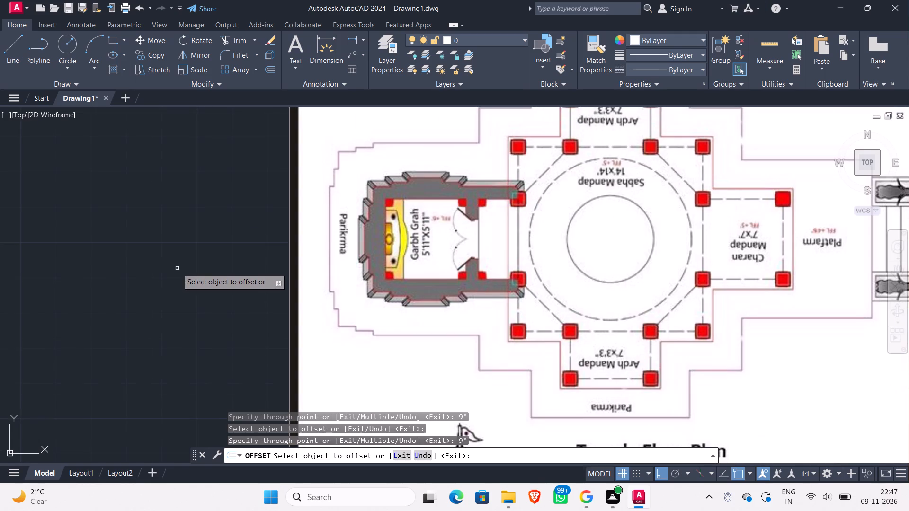
Trim the three vertical lines crossing the Garbh Grah interior, leaving their short segments within the north and south walls.
middle_drag(177, 267, 326, 239)
scroll(312, 240, down, 2)
scroll(236, 267, down, 1)
middle_drag(236, 267, 428, 239)
scroll(370, 242, down, 1)
middle_drag(300, 278, 412, 296)
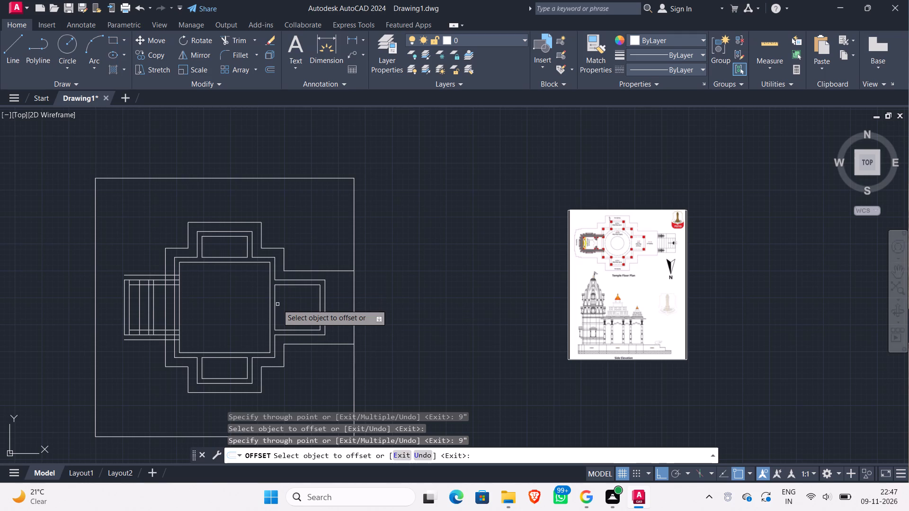
key(Escape)
text(tr)
key(Return)
key(Return)
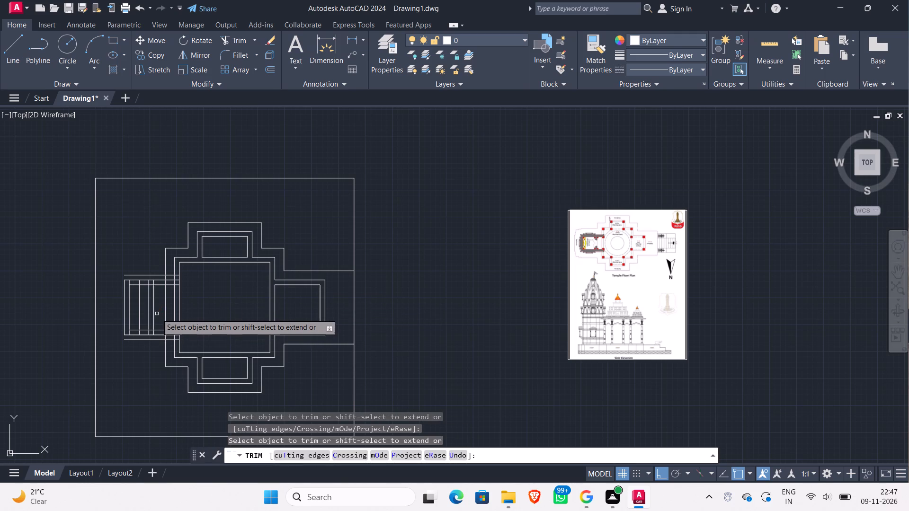
scroll(157, 313, up, 1)
click(156, 307)
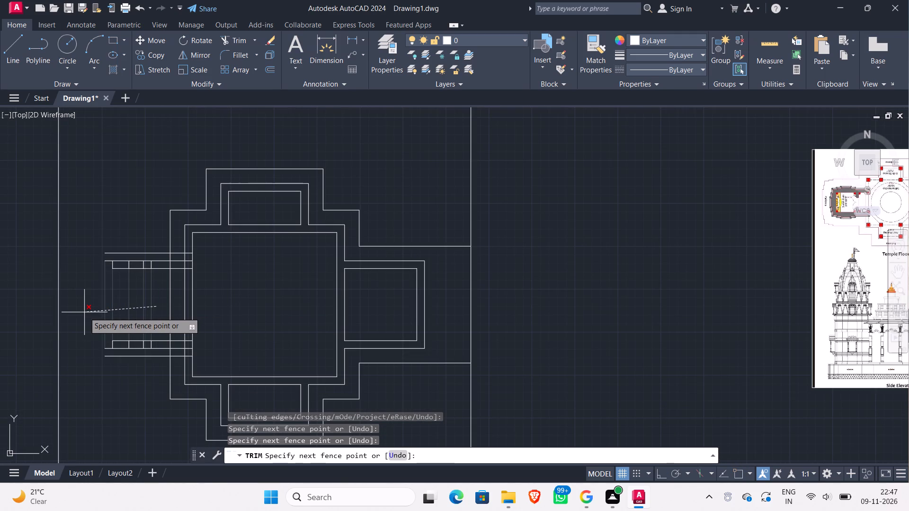
click(121, 310)
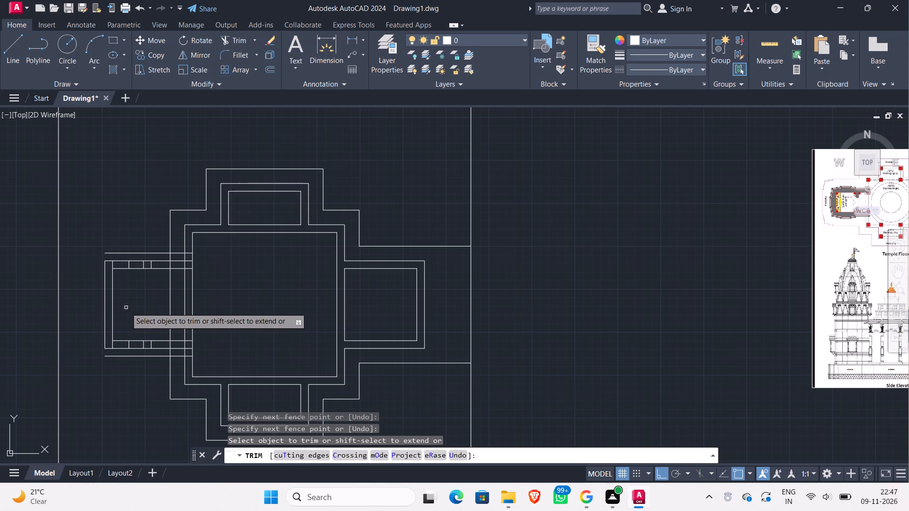
key(Escape)
Compare the trimmed Garbh Grah with the reference plan, examining its wall projections, door-side wall and stepped Parikrma outline.
scroll(126, 308, down, 1)
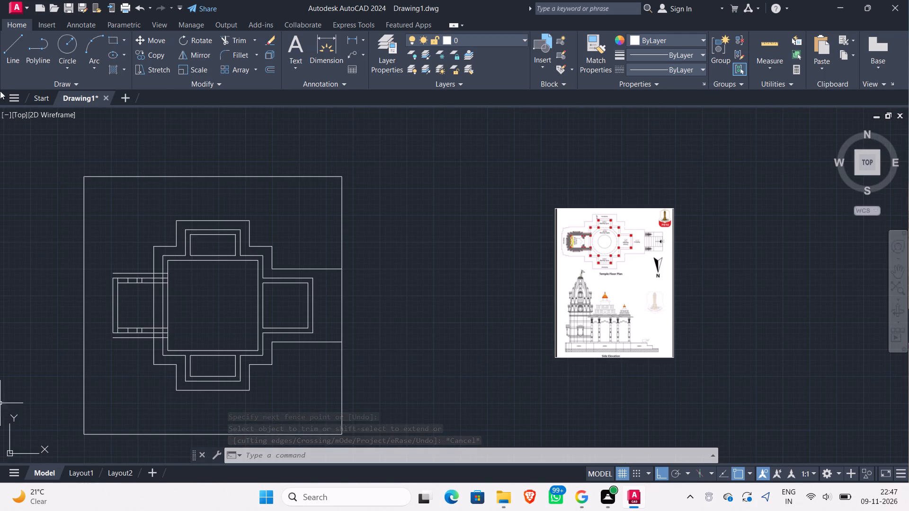
middle_drag(216, 306, 302, 260)
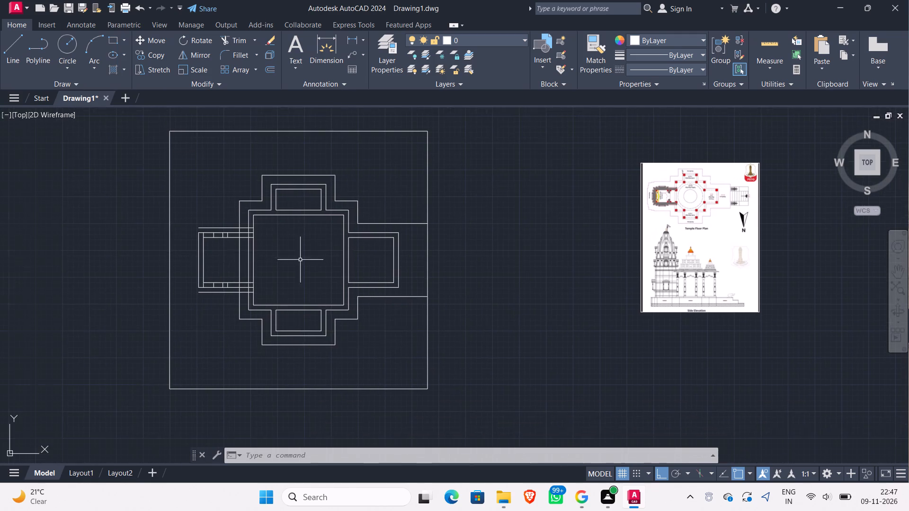
scroll(205, 263, up, 1)
scroll(253, 249, up, 2)
scroll(236, 247, down, 1)
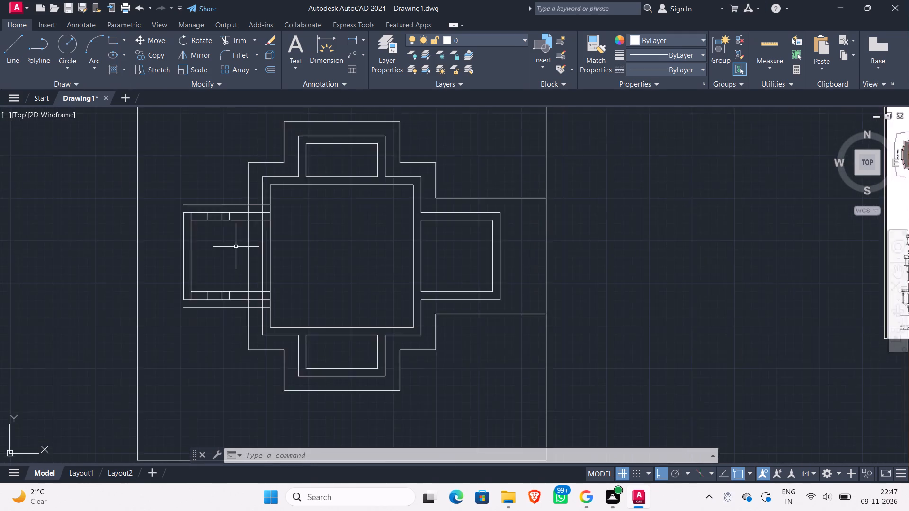
scroll(236, 247, down, 2)
scroll(657, 192, up, 2)
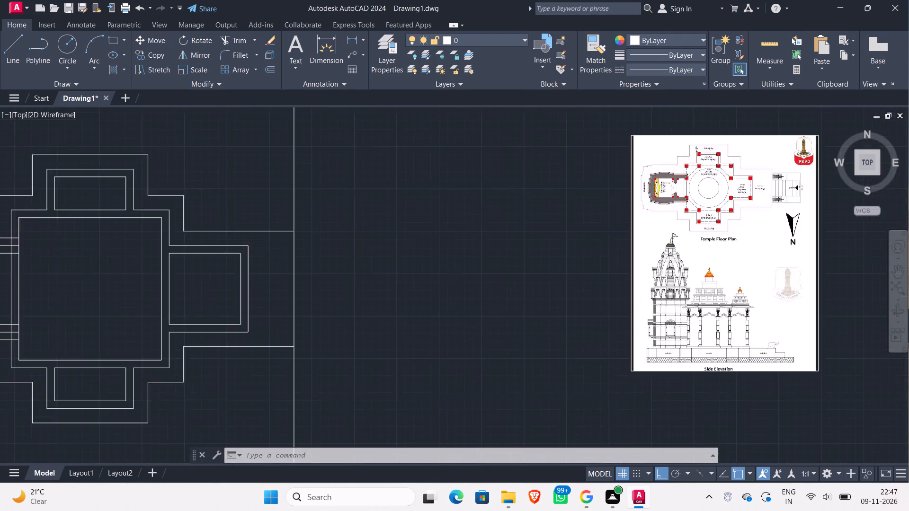
scroll(654, 180, up, 4)
scroll(700, 181, down, 1)
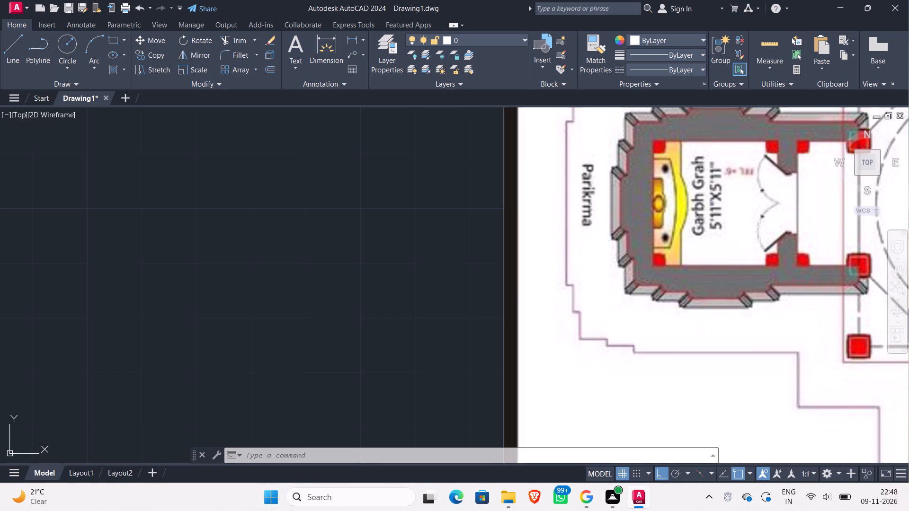
scroll(400, 190, down, 1)
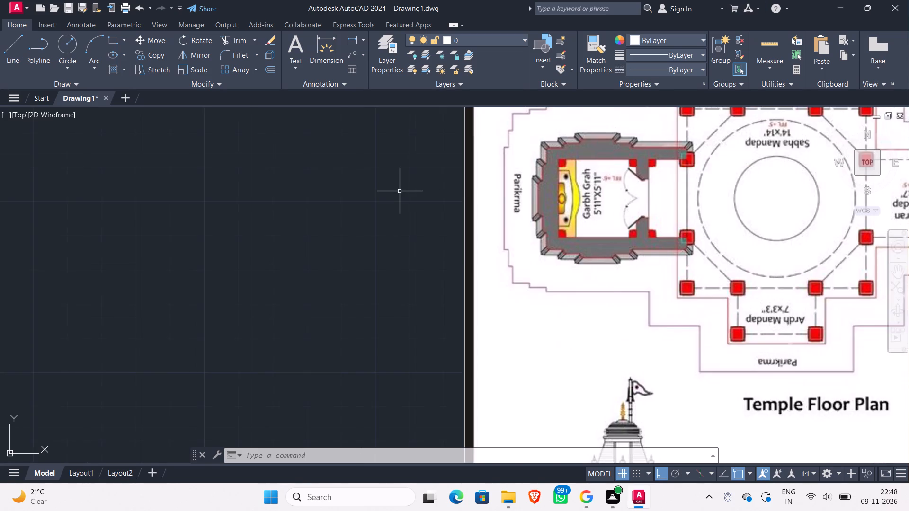
scroll(399, 192, down, 3)
middle_drag(352, 202, 357, 210)
scroll(357, 210, down, 2)
middle_drag(329, 215, 521, 286)
scroll(497, 283, up, 1)
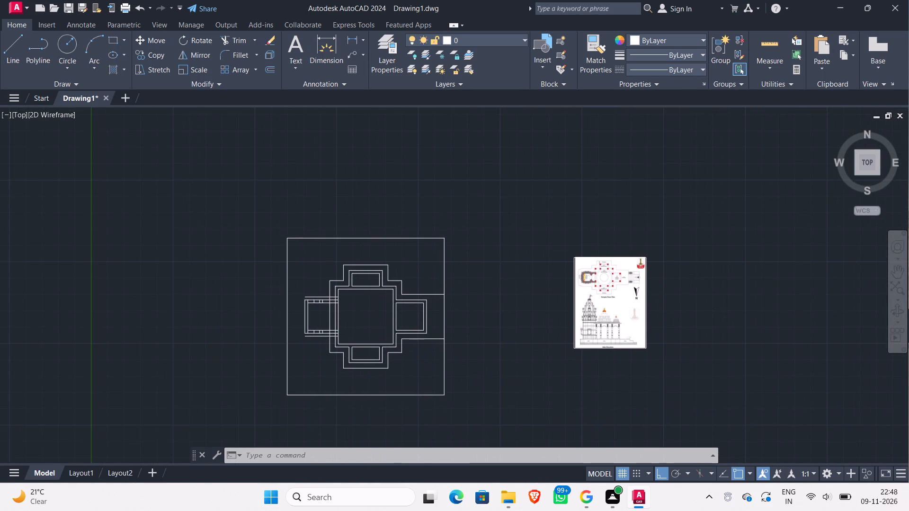
middle_drag(495, 283, 470, 180)
middle_drag(467, 220, 486, 275)
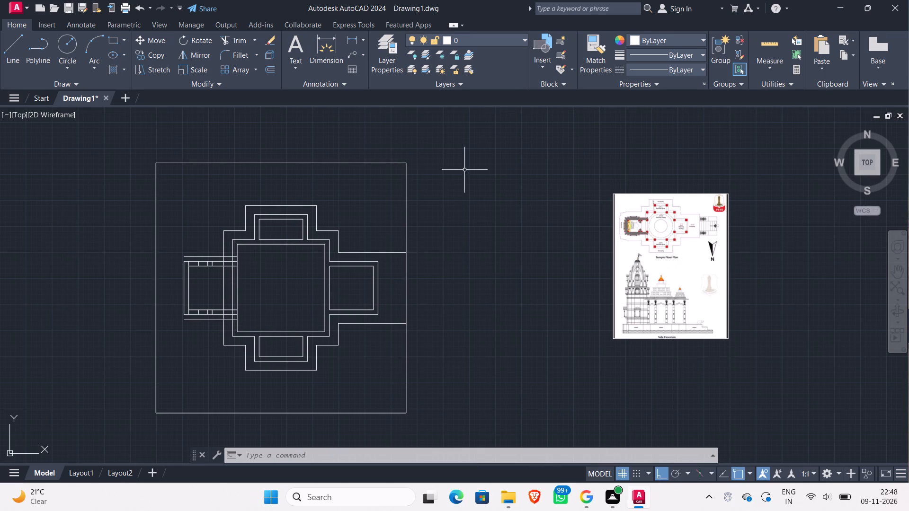
Save the drawing as Drawing1 in the Documents folder in AutoCAD 2018 format, replacing the existing file.
click(69, 8)
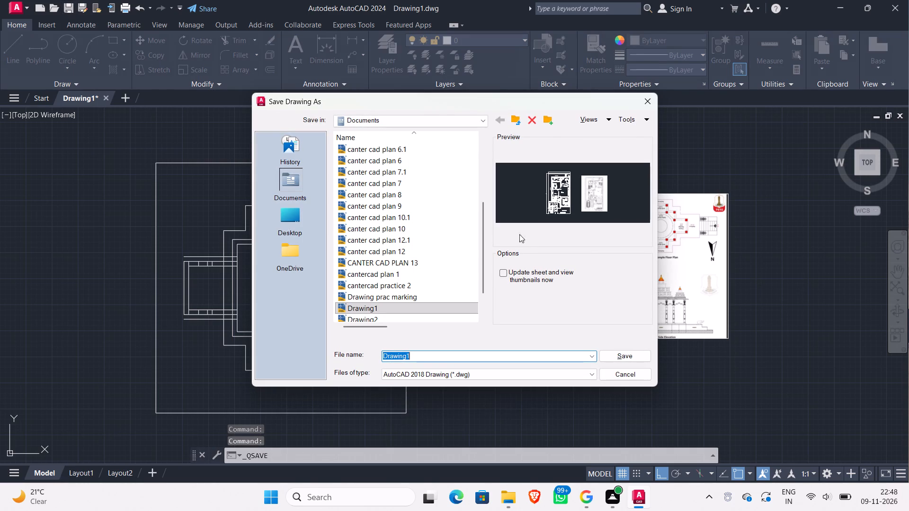
click(627, 352)
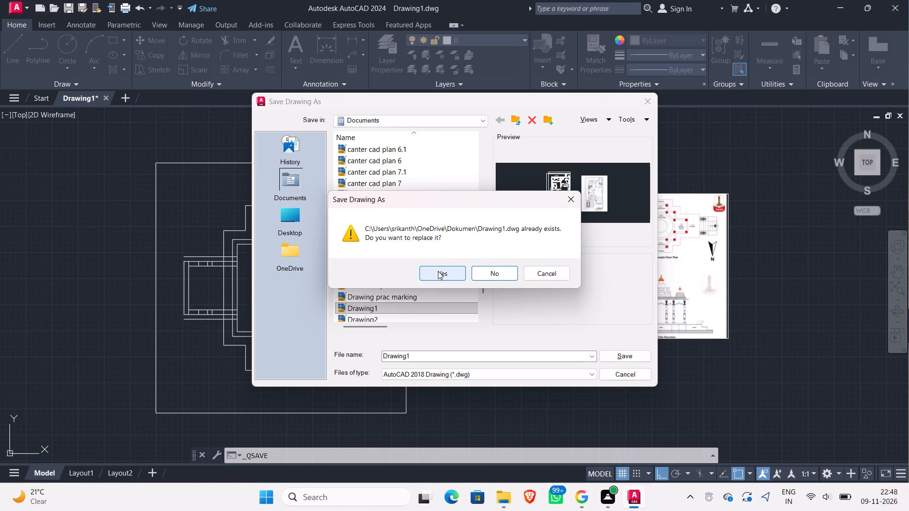
click(439, 271)
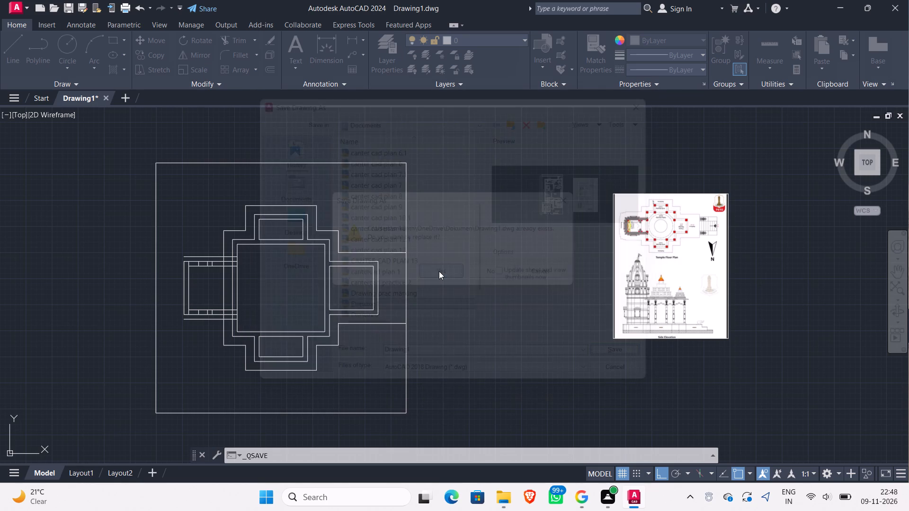
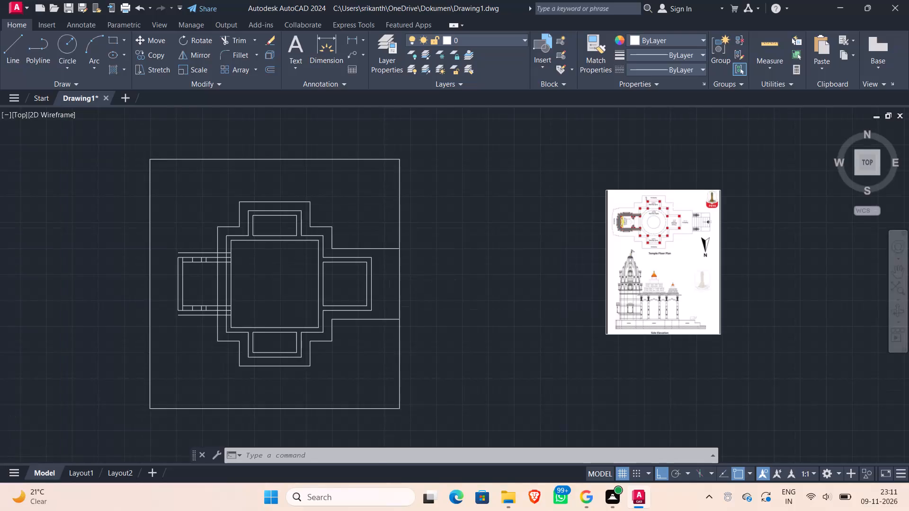
Close AutoCAD, saving the changes to Drawing1.dwg.
scroll(433, 281, down, 2)
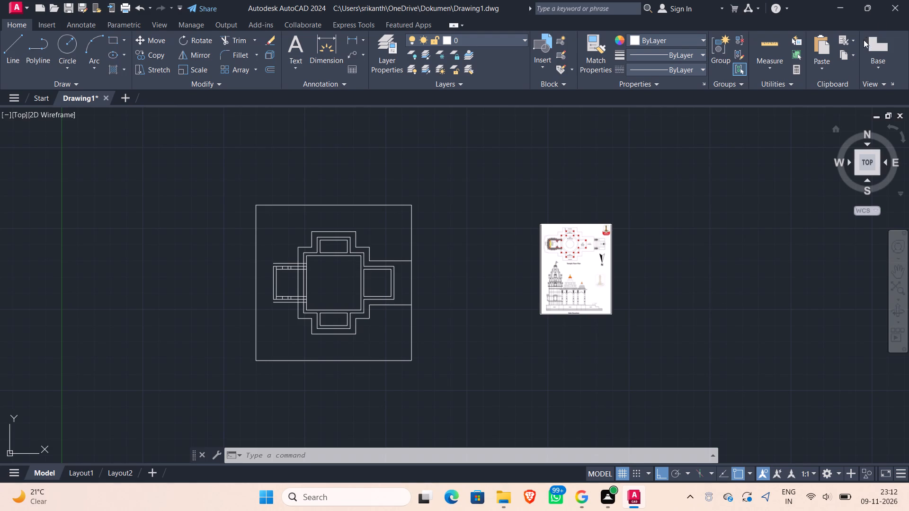
click(892, 0)
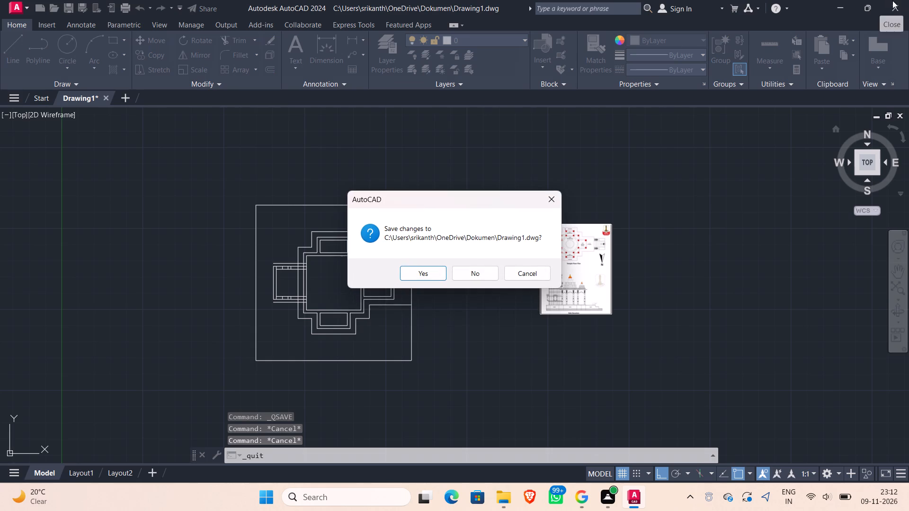
click(437, 271)
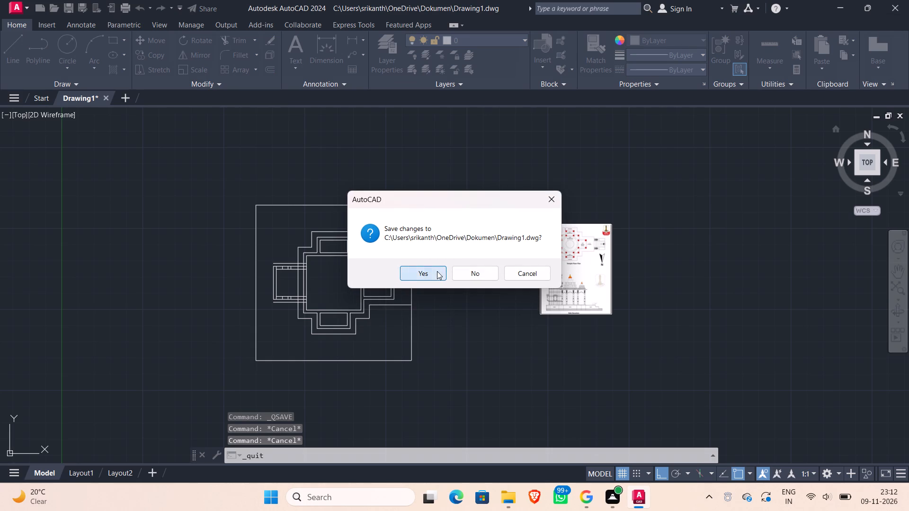
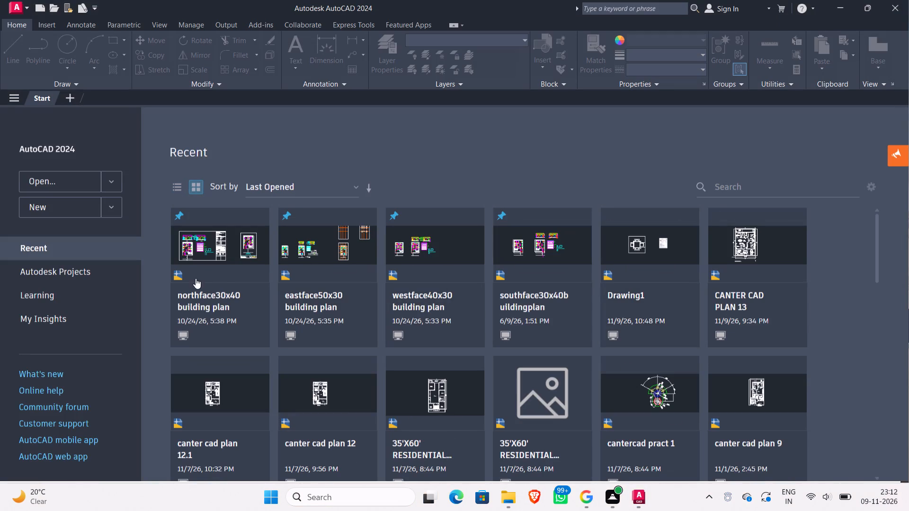
Open the recent drawing Drawing1.
double_click(661, 252)
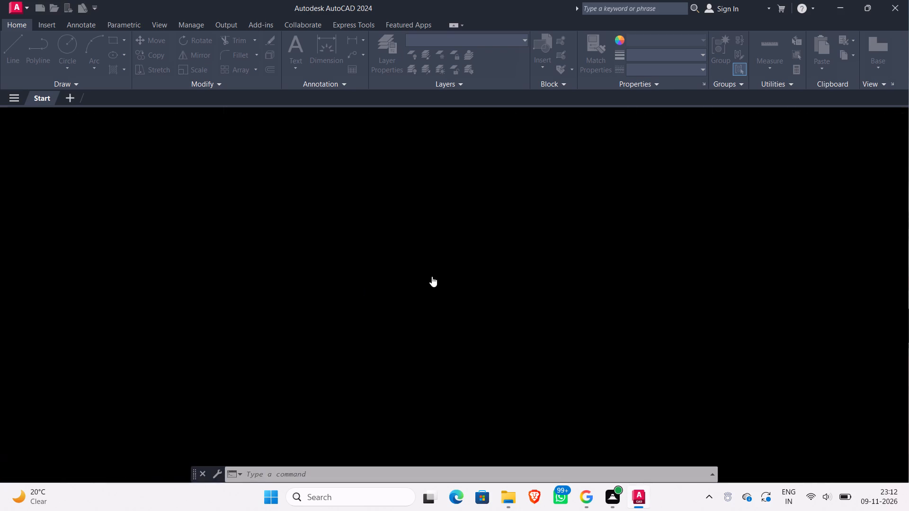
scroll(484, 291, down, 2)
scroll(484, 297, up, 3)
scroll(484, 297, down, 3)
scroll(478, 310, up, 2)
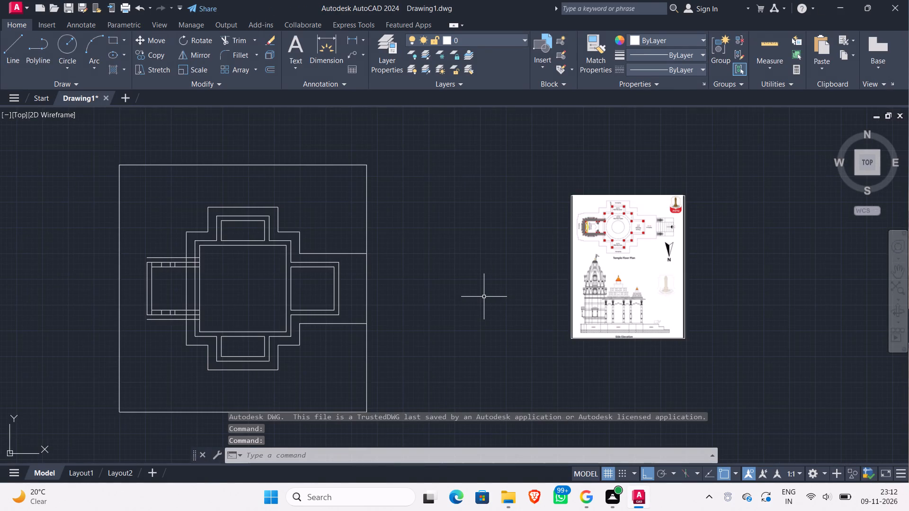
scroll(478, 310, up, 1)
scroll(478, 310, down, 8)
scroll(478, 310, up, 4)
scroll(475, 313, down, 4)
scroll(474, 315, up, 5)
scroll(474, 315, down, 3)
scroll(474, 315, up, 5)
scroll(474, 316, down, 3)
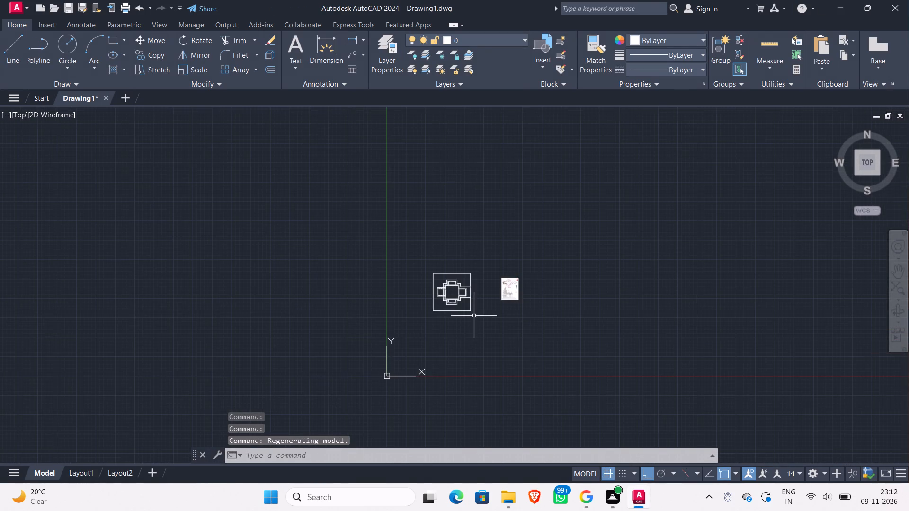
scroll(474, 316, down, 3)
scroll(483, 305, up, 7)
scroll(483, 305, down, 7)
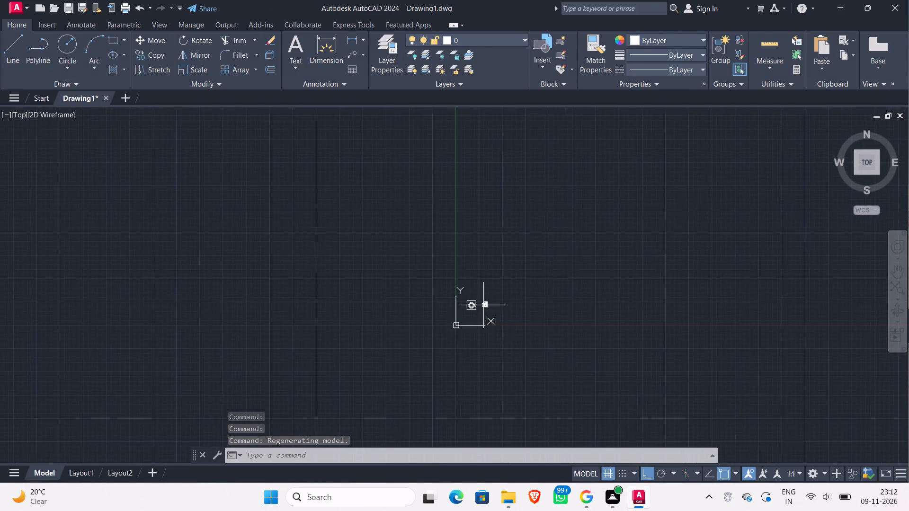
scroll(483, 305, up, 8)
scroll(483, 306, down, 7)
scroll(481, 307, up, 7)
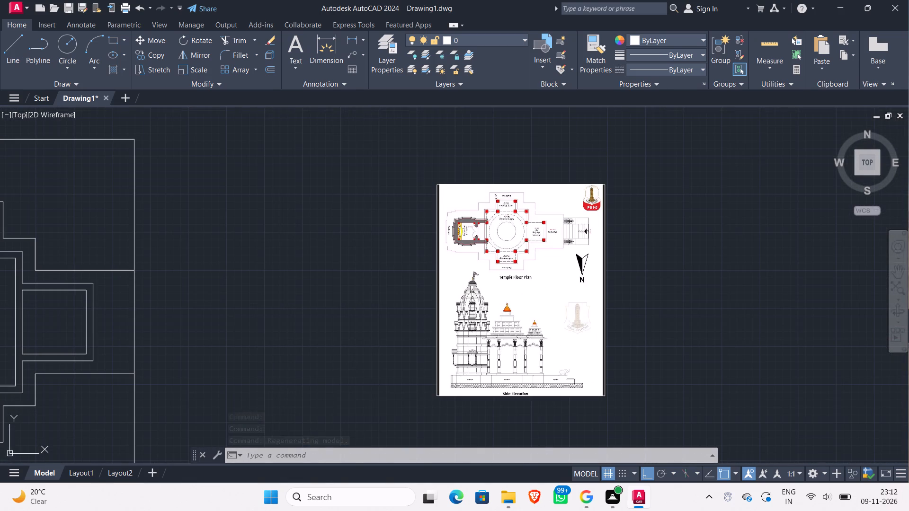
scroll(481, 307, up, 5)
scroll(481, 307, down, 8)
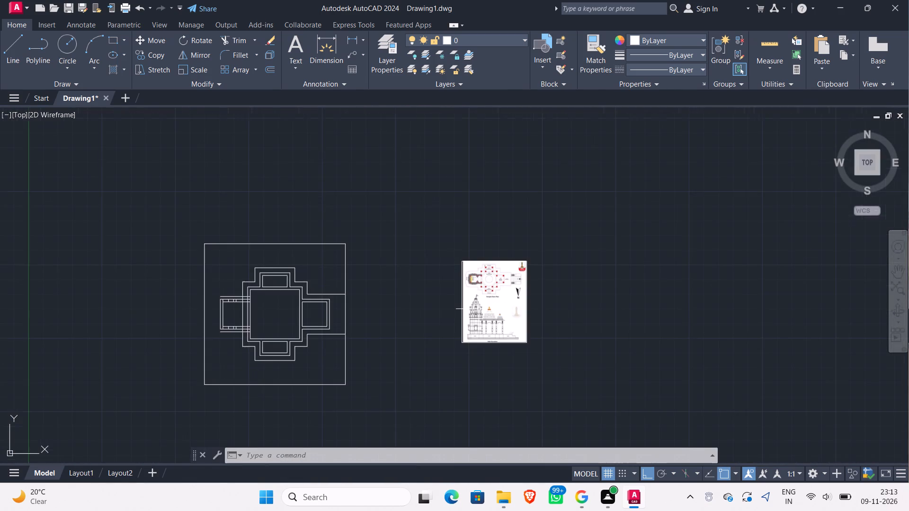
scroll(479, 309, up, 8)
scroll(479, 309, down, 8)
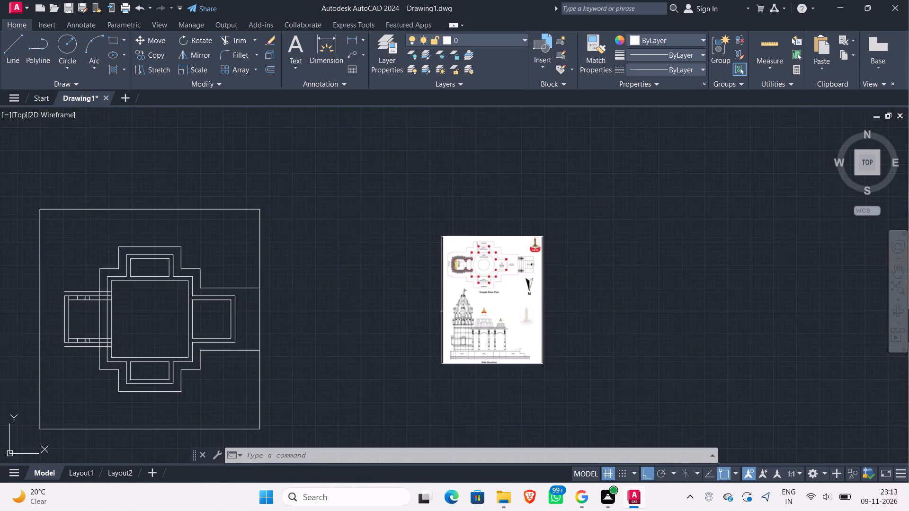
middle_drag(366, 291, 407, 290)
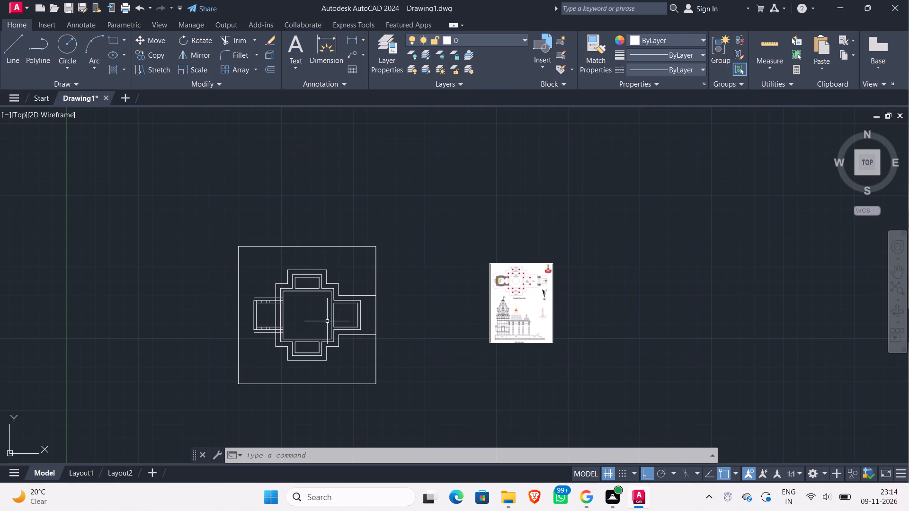
Compare the drafted plan's Charan Mandap and platform outline with the entrance side of the reference floor plan.
scroll(327, 321, up, 5)
scroll(317, 308, down, 4)
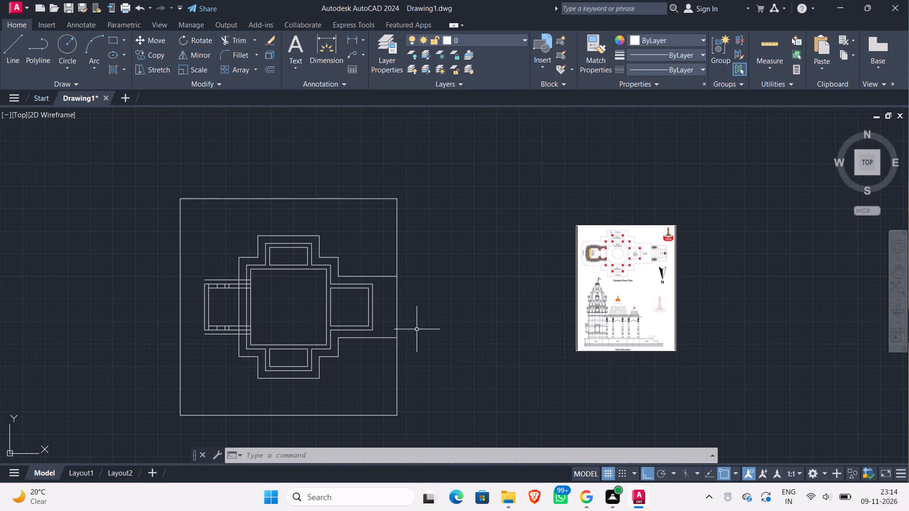
scroll(671, 256, up, 2)
scroll(568, 229, up, 3)
scroll(567, 229, down, 4)
scroll(173, 319, up, 3)
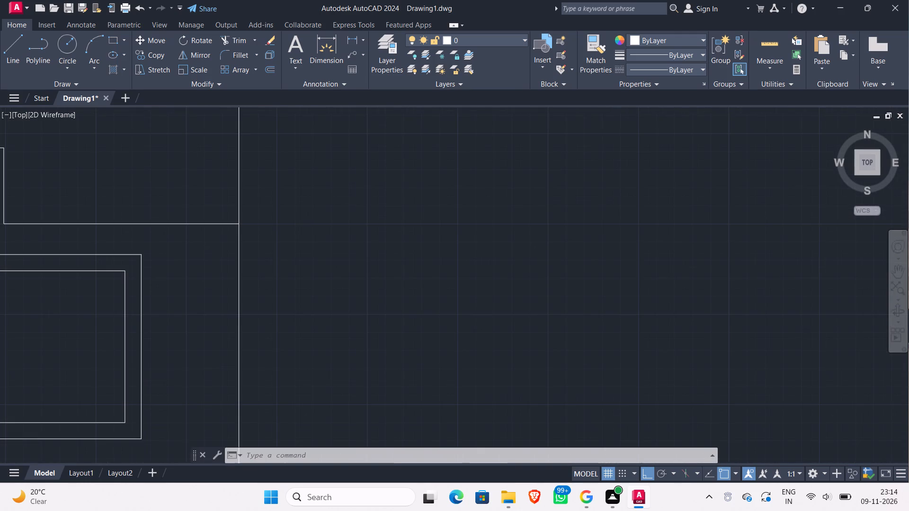
scroll(173, 318, down, 5)
scroll(334, 292, up, 7)
scroll(334, 292, down, 4)
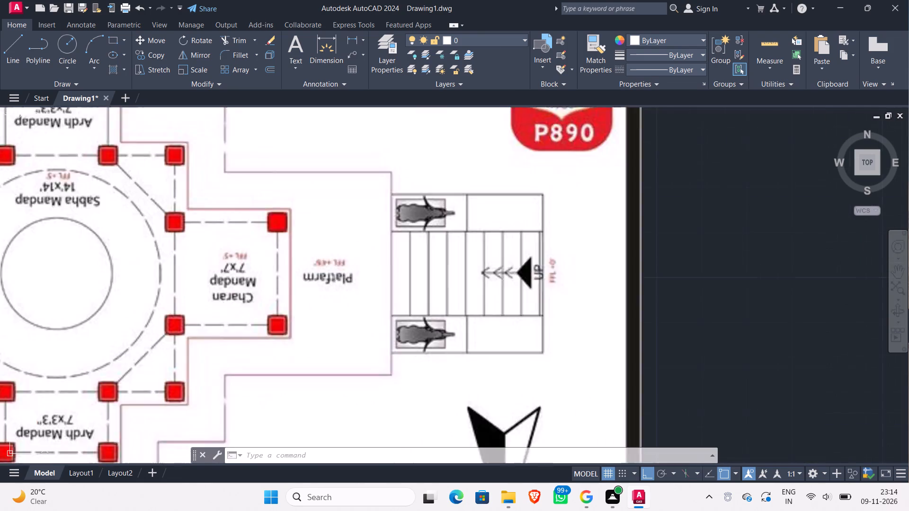
scroll(334, 292, down, 1)
scroll(274, 307, down, 2)
middle_drag(191, 316, 352, 267)
scroll(191, 316, down, 1)
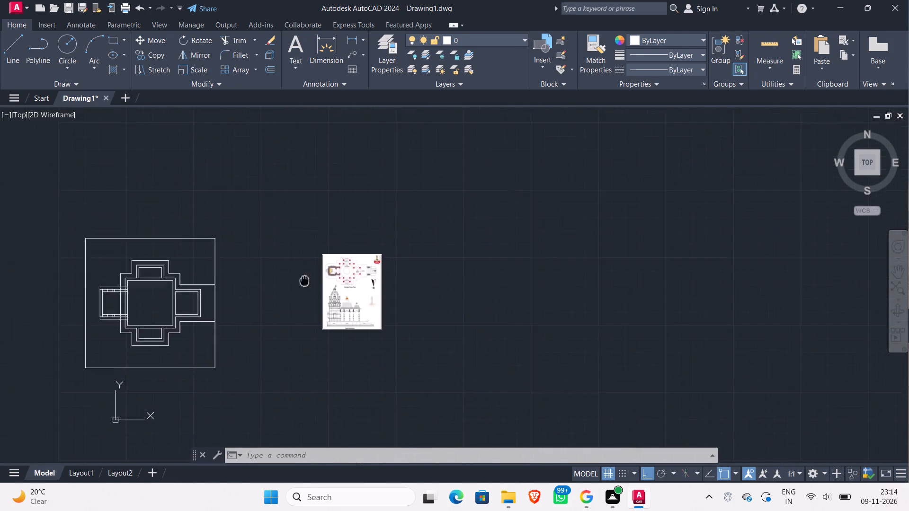
middle_drag(352, 267, 594, 212)
middle_drag(520, 229, 453, 304)
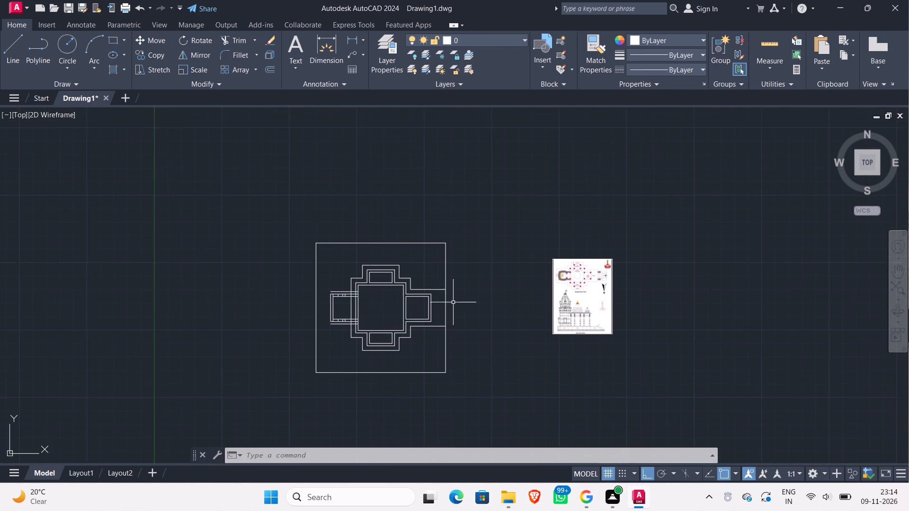
scroll(454, 300, up, 4)
scroll(439, 296, down, 3)
scroll(653, 264, up, 3)
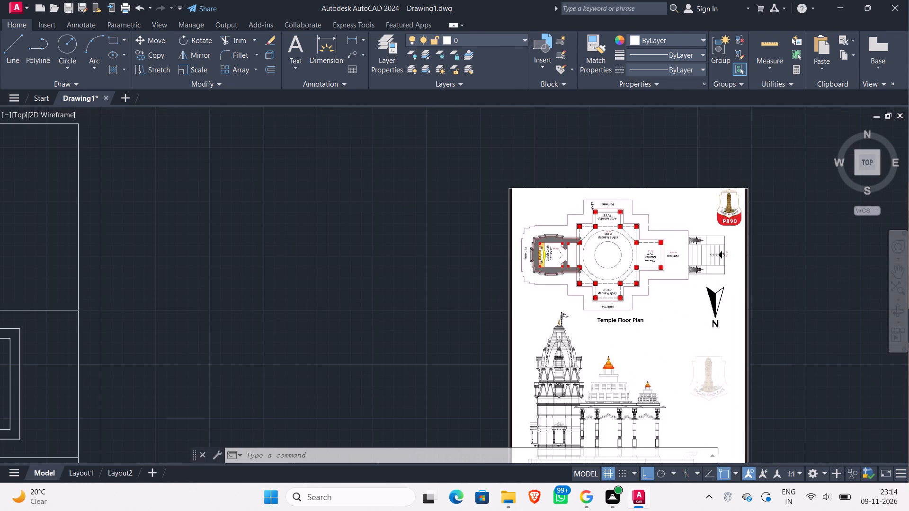
scroll(653, 264, down, 4)
scroll(498, 303, up, 4)
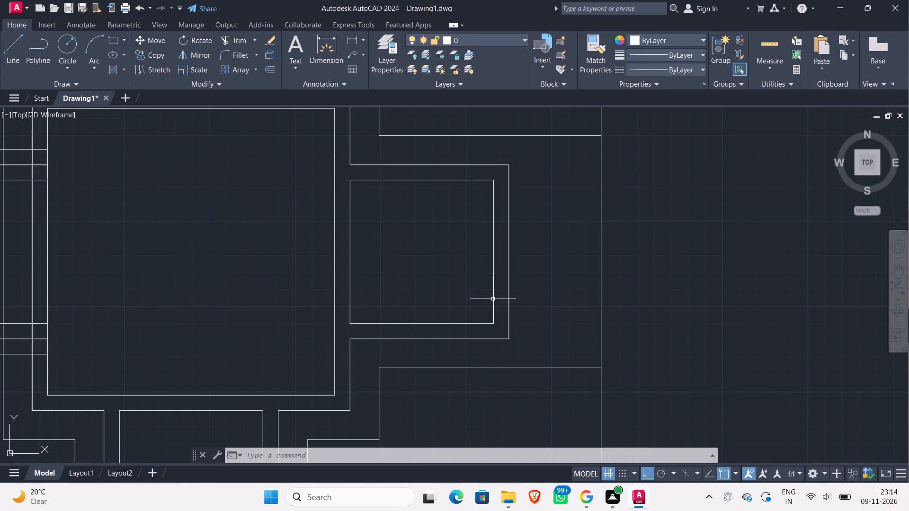
scroll(493, 299, down, 4)
scroll(659, 257, up, 5)
scroll(658, 257, down, 5)
scroll(478, 291, up, 2)
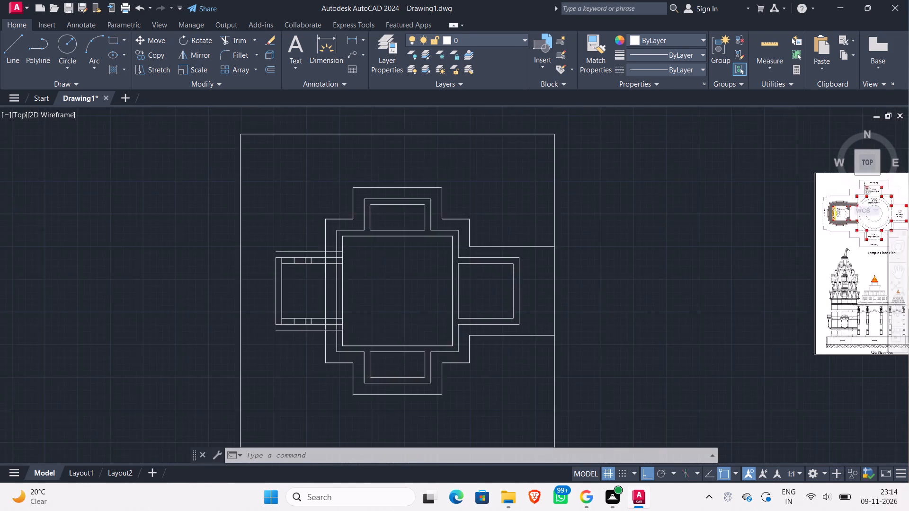
scroll(477, 289, up, 2)
scroll(477, 289, down, 4)
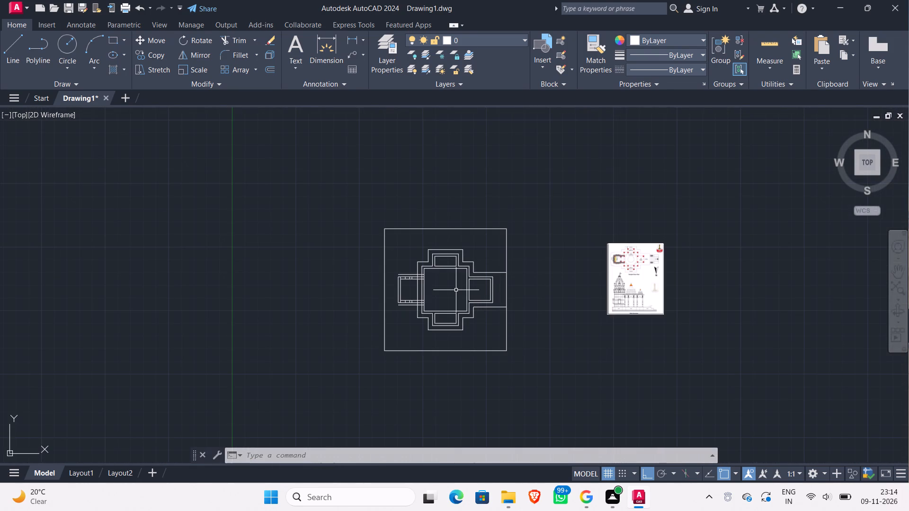
scroll(613, 261, up, 4)
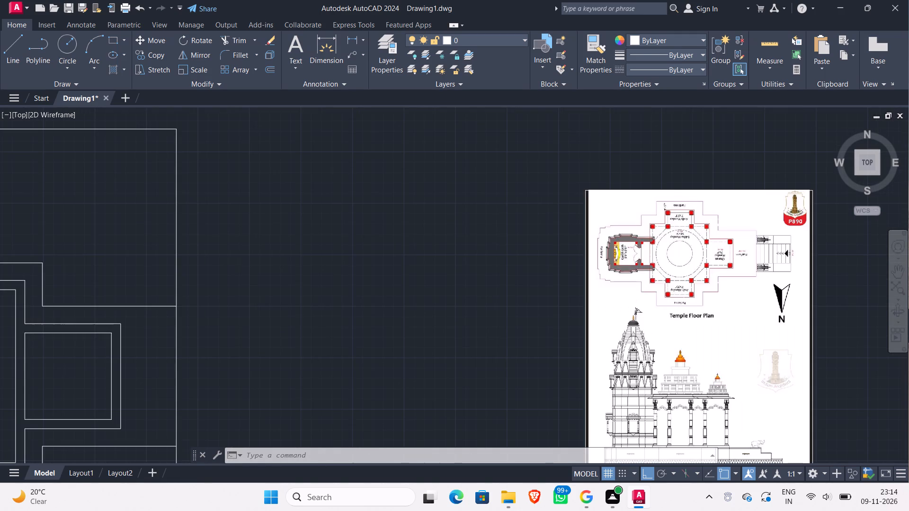
Examine the Garbh Grah walls and short wall divisions on the west side of the drafted plan.
scroll(612, 261, down, 4)
scroll(403, 300, up, 4)
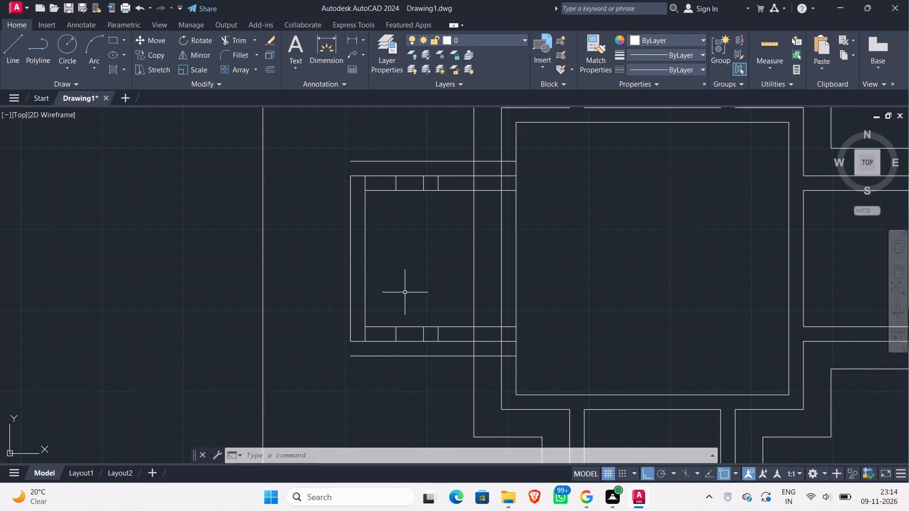
scroll(405, 292, up, 1)
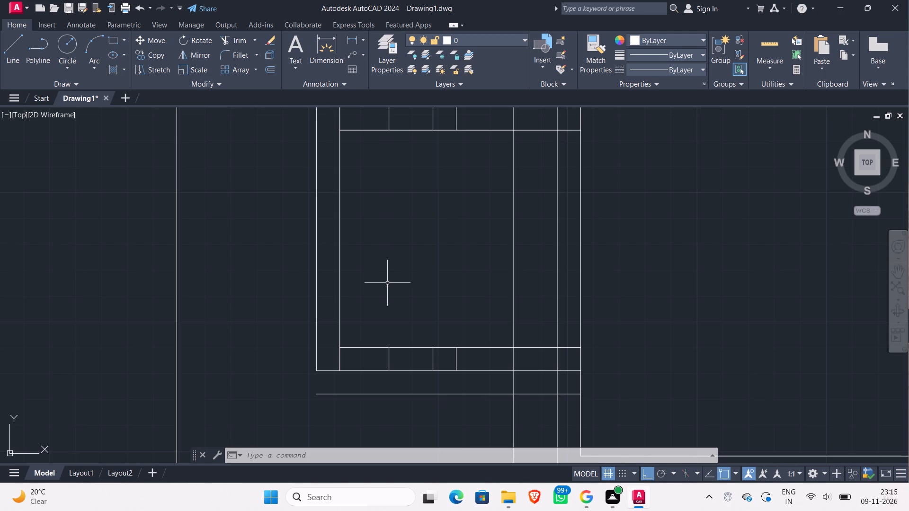
scroll(387, 281, up, 1)
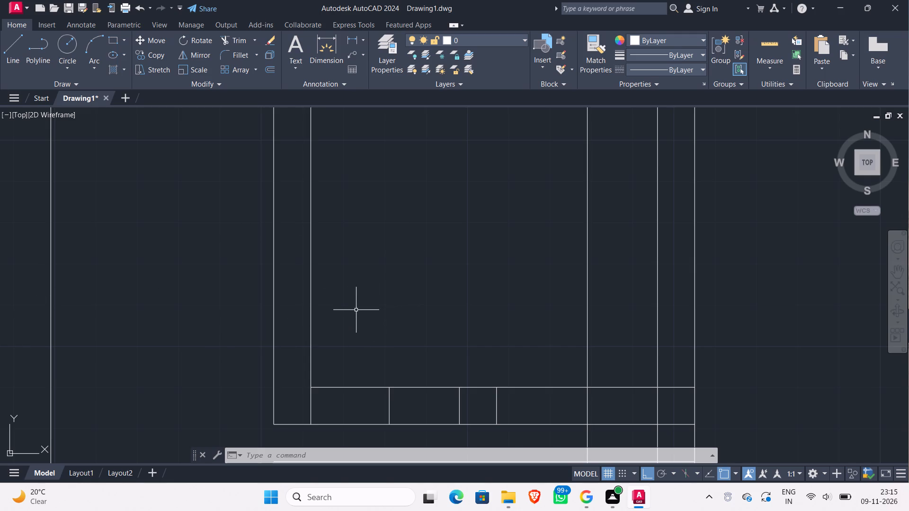
scroll(517, 222, down, 2)
scroll(482, 240, up, 4)
scroll(481, 240, down, 5)
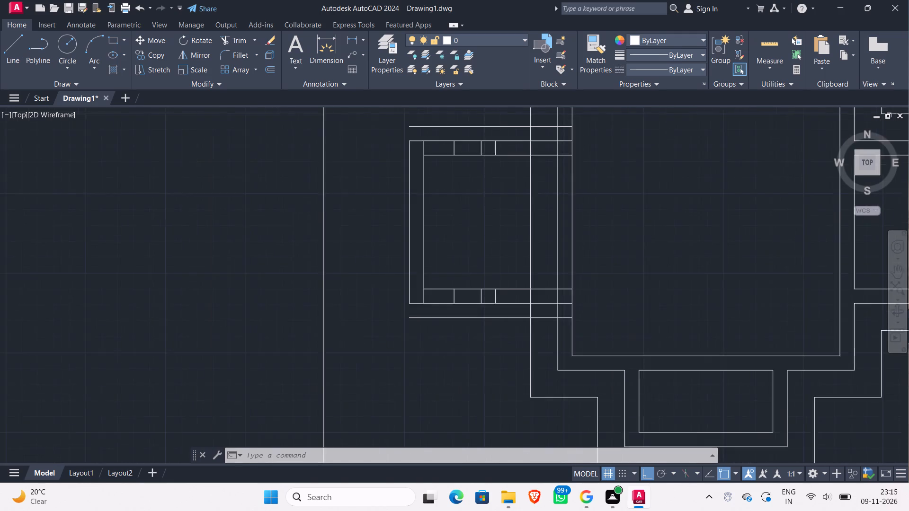
middle_drag(462, 224, 452, 228)
scroll(452, 228, up, 1)
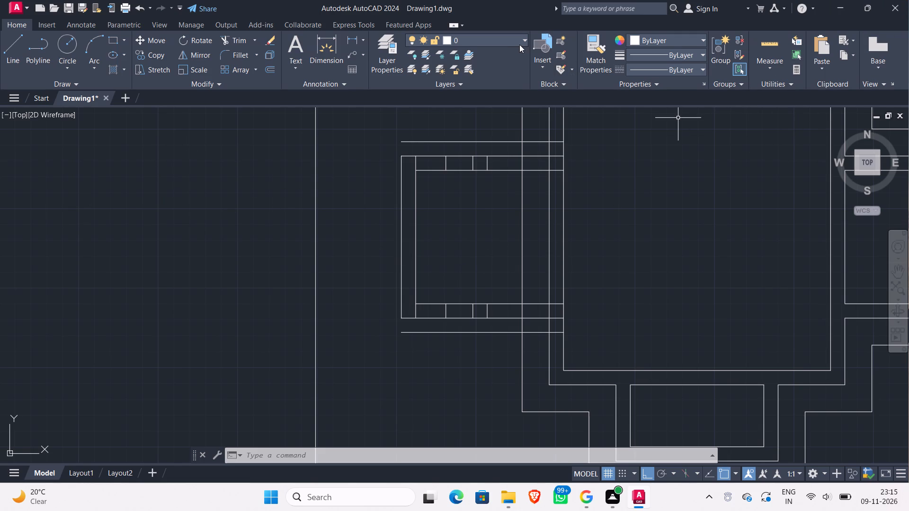
Study the reference image's Temple Floor Plan and Side Elevation against the drafted plan, including the Garbh Grah area.
scroll(584, 223, down, 2)
middle_drag(597, 215, 399, 238)
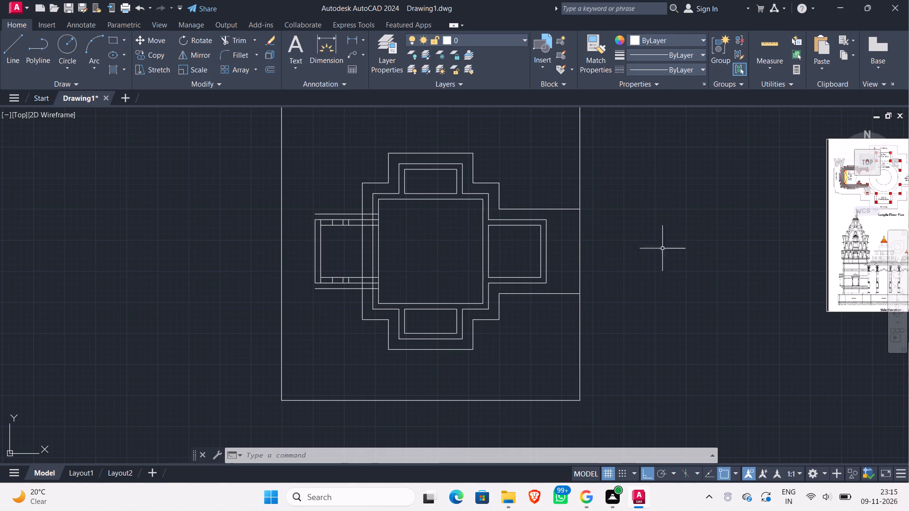
middle_drag(753, 235, 722, 239)
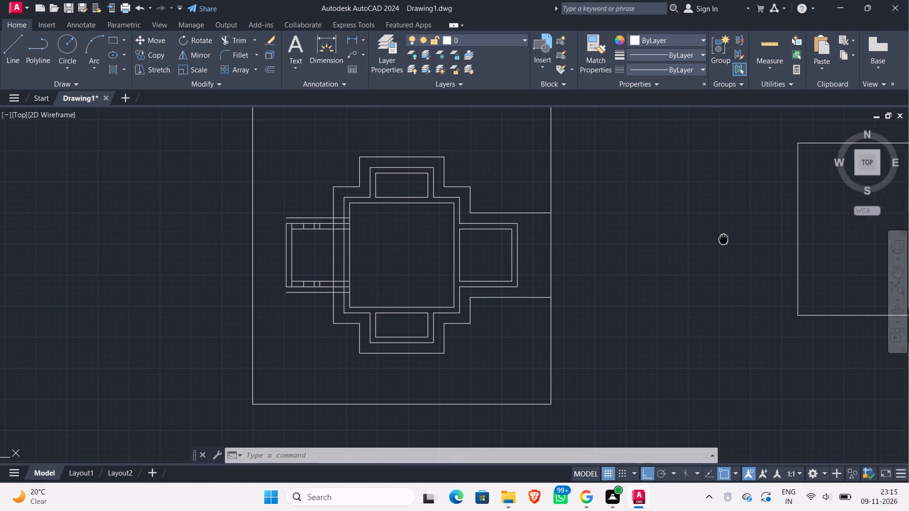
scroll(735, 217, down, 1)
middle_drag(735, 215, 637, 215)
scroll(735, 215, down, 1)
middle_drag(652, 203, 603, 212)
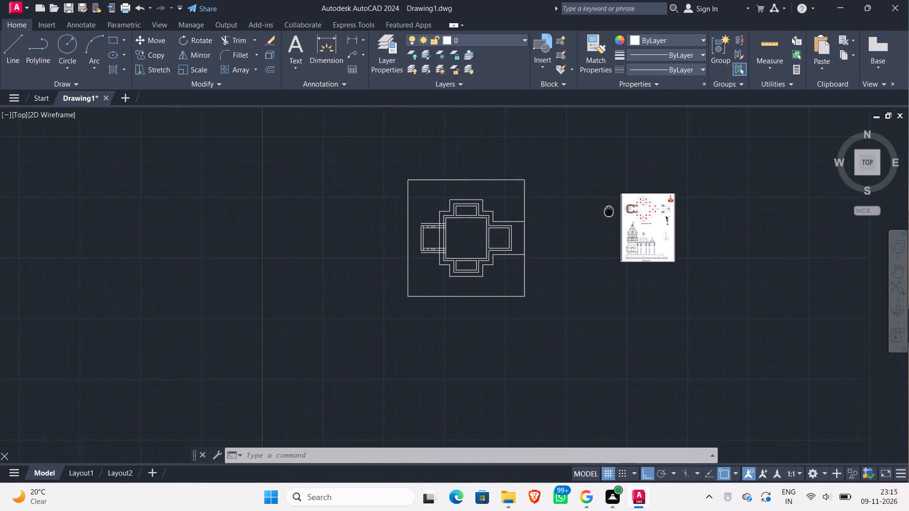
middle_drag(603, 212, 583, 220)
scroll(609, 209, up, 4)
scroll(602, 219, down, 1)
middle_drag(480, 255, 506, 208)
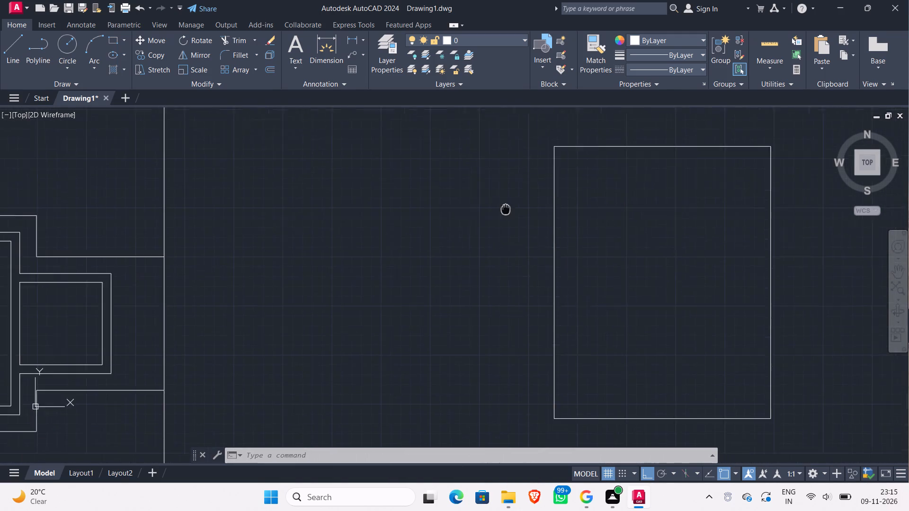
middle_drag(506, 208, 517, 180)
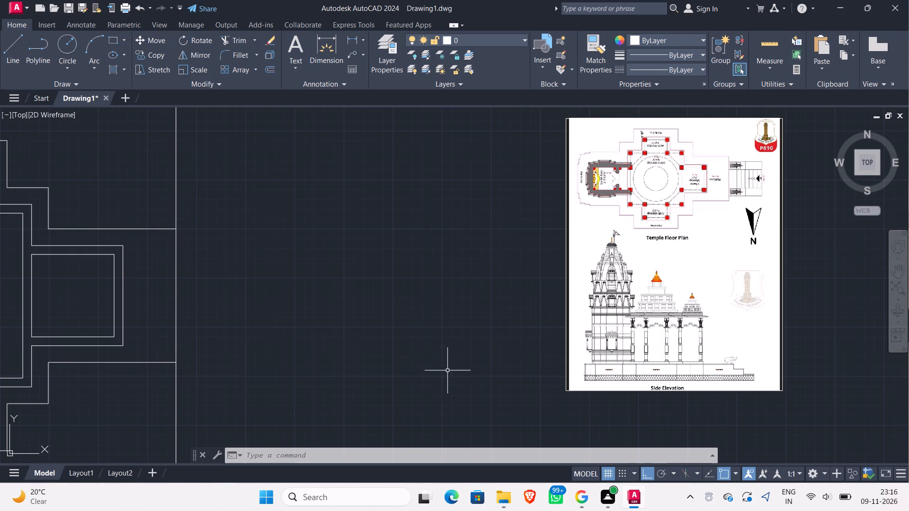
scroll(596, 308, up, 3)
scroll(608, 301, down, 3)
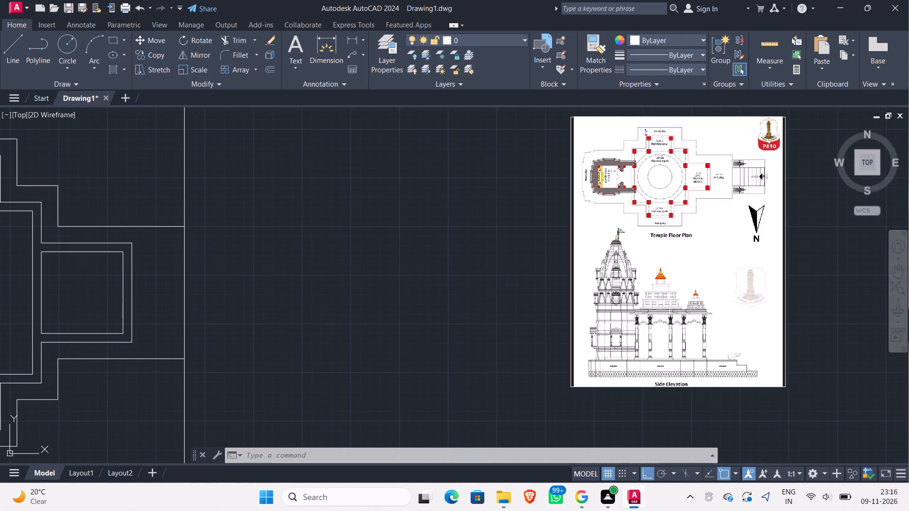
scroll(682, 293, up, 4)
scroll(591, 294, down, 3)
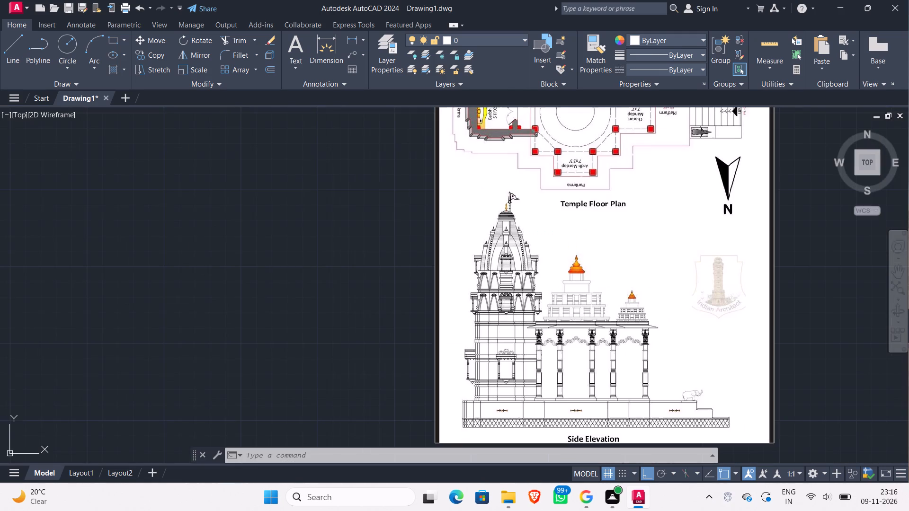
middle_drag(347, 329, 599, 106)
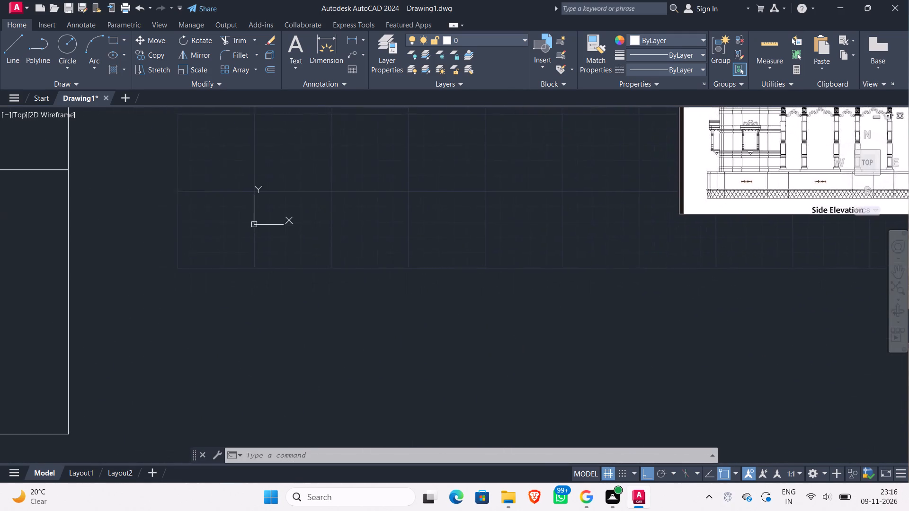
middle_drag(599, 106, 605, 109)
scroll(506, 150, down, 1)
middle_drag(383, 185, 609, 326)
scroll(584, 274, down, 1)
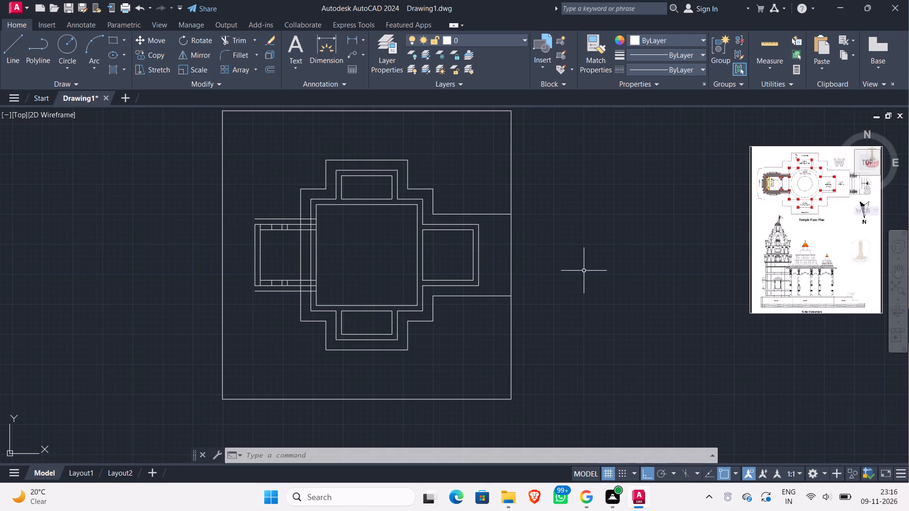
middle_drag(711, 228, 601, 237)
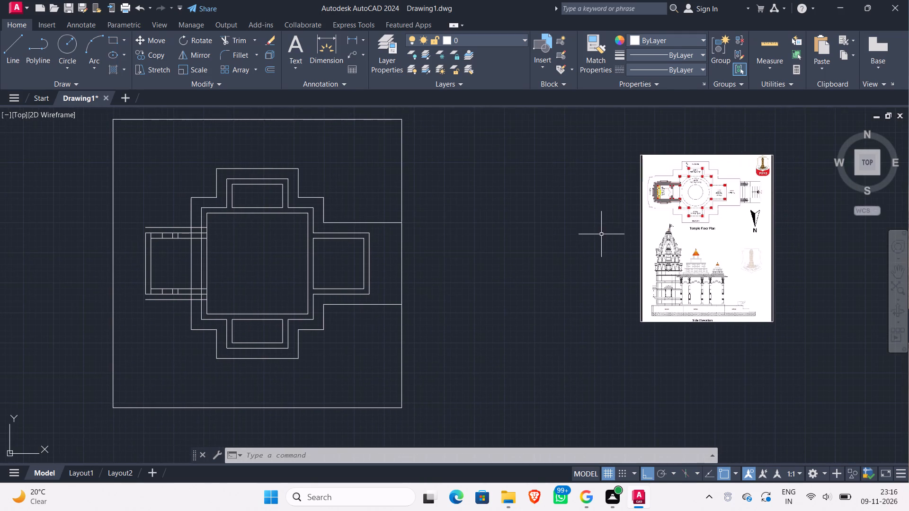
scroll(674, 197, up, 3)
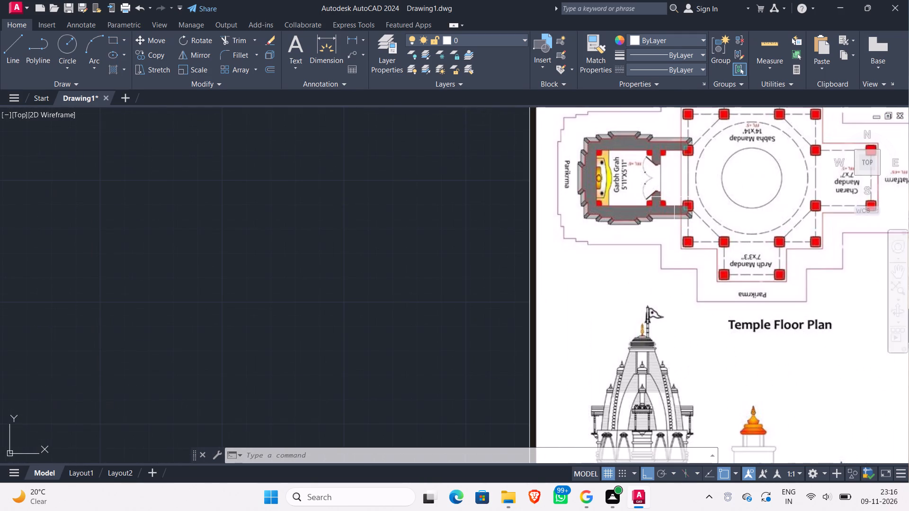
scroll(671, 189, up, 3)
scroll(671, 189, down, 4)
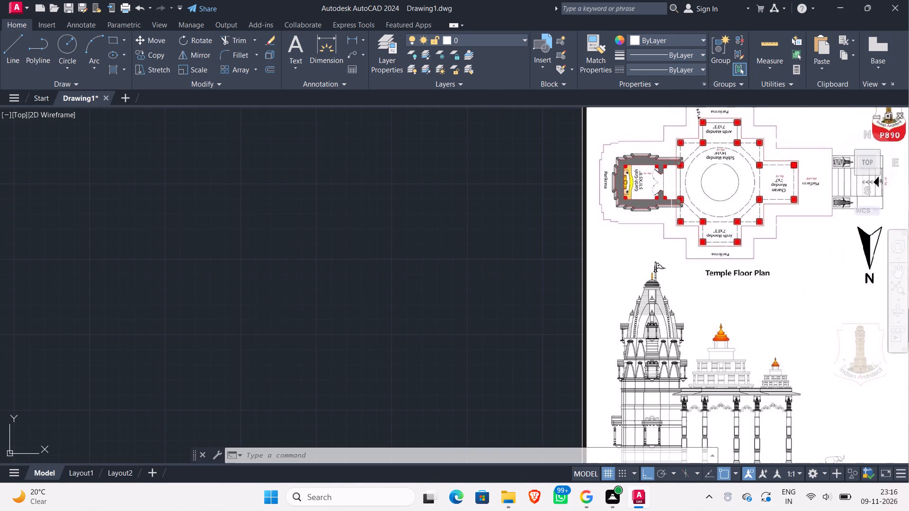
Compare the Garbh Grah walls, columns and 5'11"x5'11" label in the reference floor plan with the drafted west wing.
scroll(668, 177, up, 3)
scroll(668, 177, down, 2)
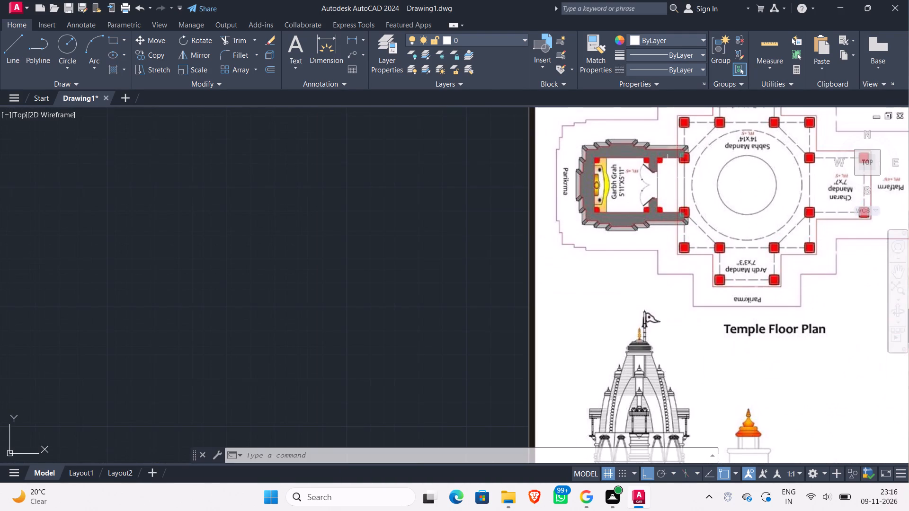
scroll(668, 177, up, 3)
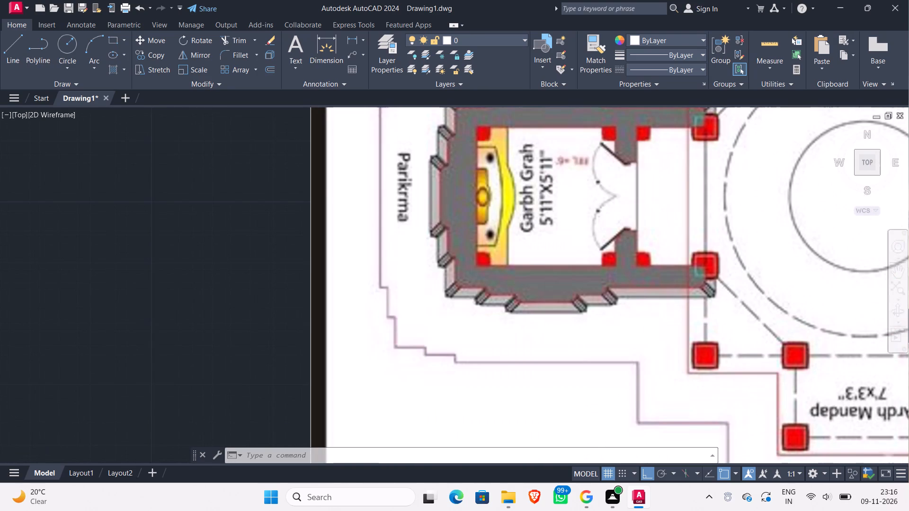
scroll(668, 177, down, 4)
scroll(668, 177, up, 3)
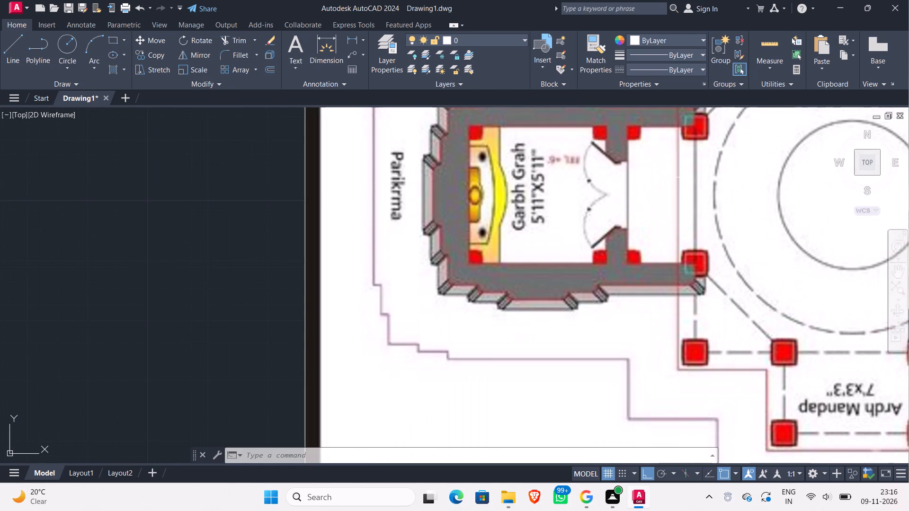
scroll(668, 177, down, 4)
scroll(562, 218, down, 2)
scroll(529, 238, down, 1)
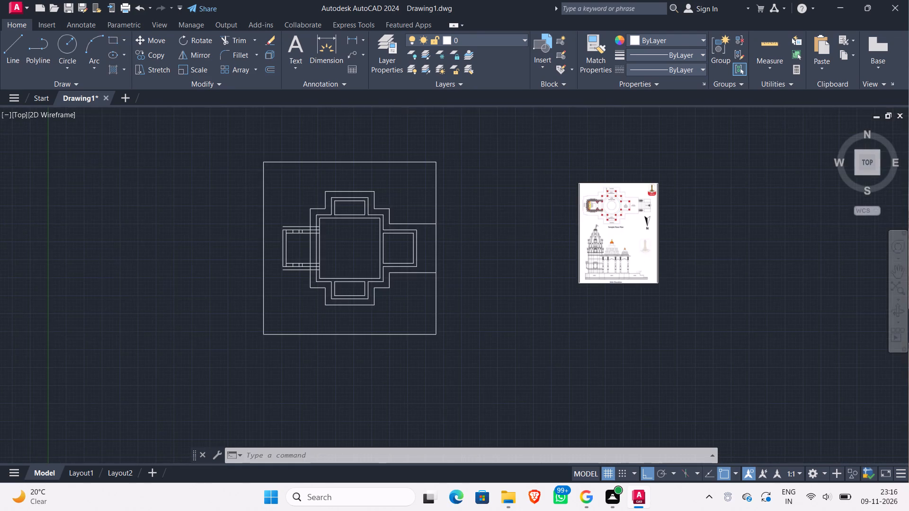
middle_drag(529, 238, 673, 216)
scroll(530, 220, up, 4)
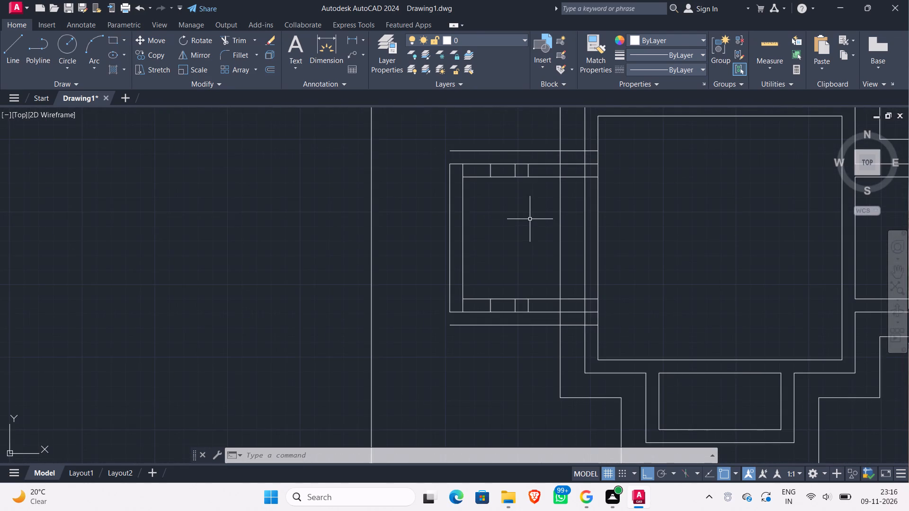
scroll(529, 219, up, 1)
scroll(522, 216, down, 2)
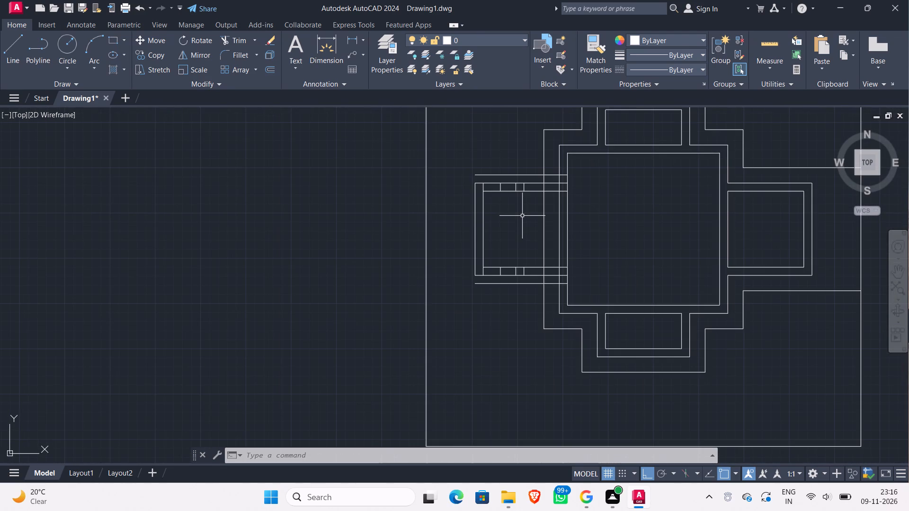
scroll(522, 216, up, 3)
scroll(522, 216, down, 3)
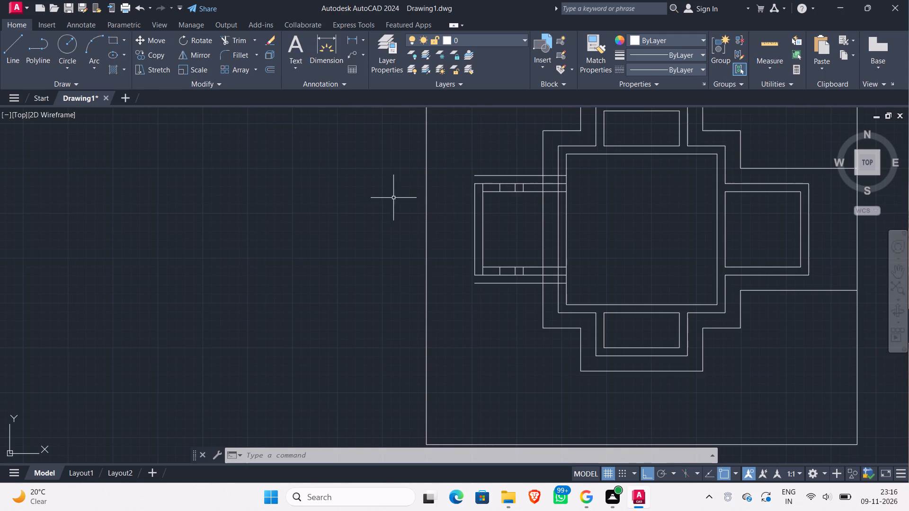
scroll(515, 213, up, 3)
scroll(515, 212, down, 3)
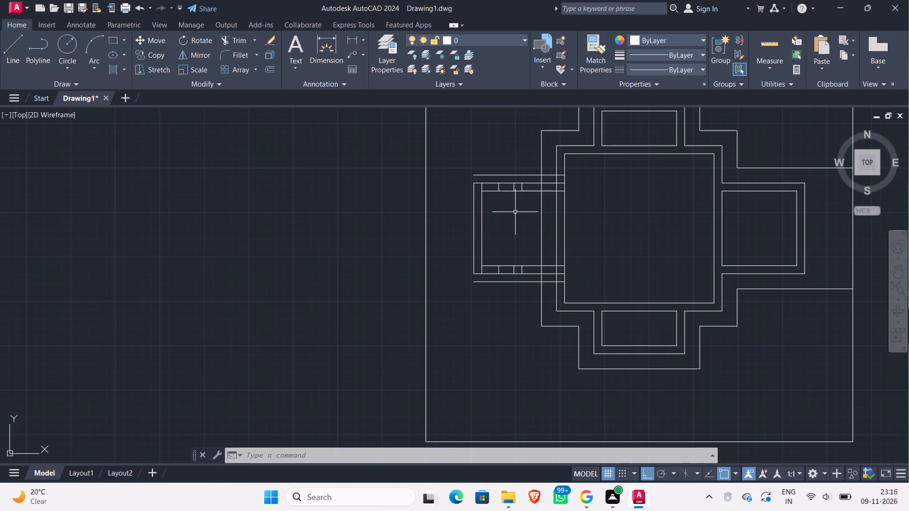
scroll(513, 227, down, 1)
scroll(513, 227, up, 1)
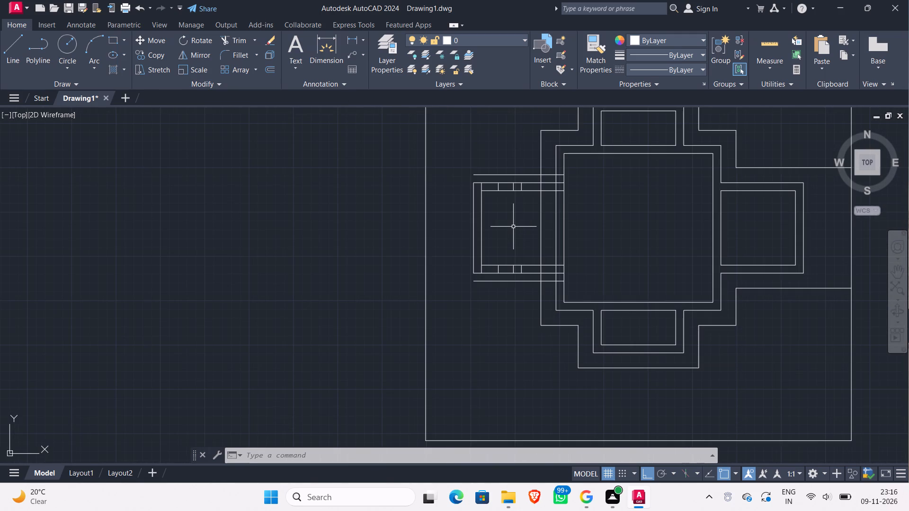
Offset the west segment of the stepped outline around the central hall outward by 5'11" across the Garbh Grah.
key(o)
key(Return)
key(Return)
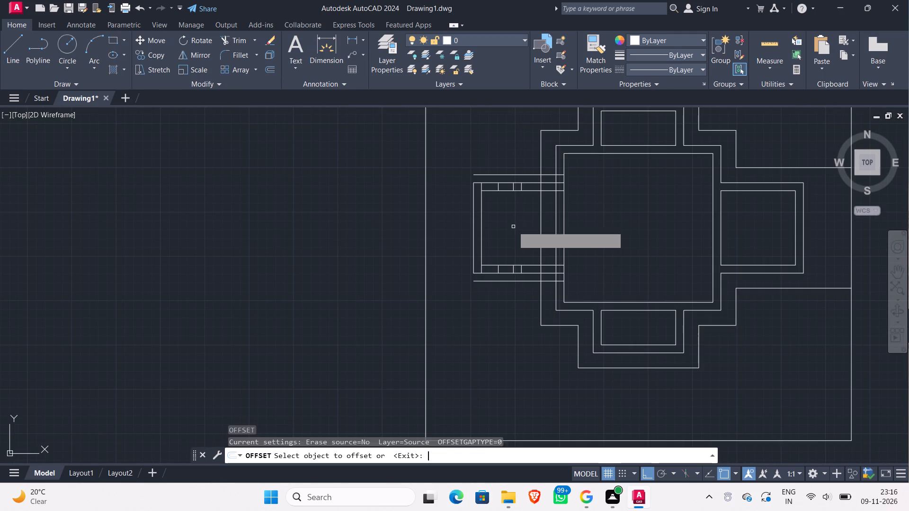
click(541, 234)
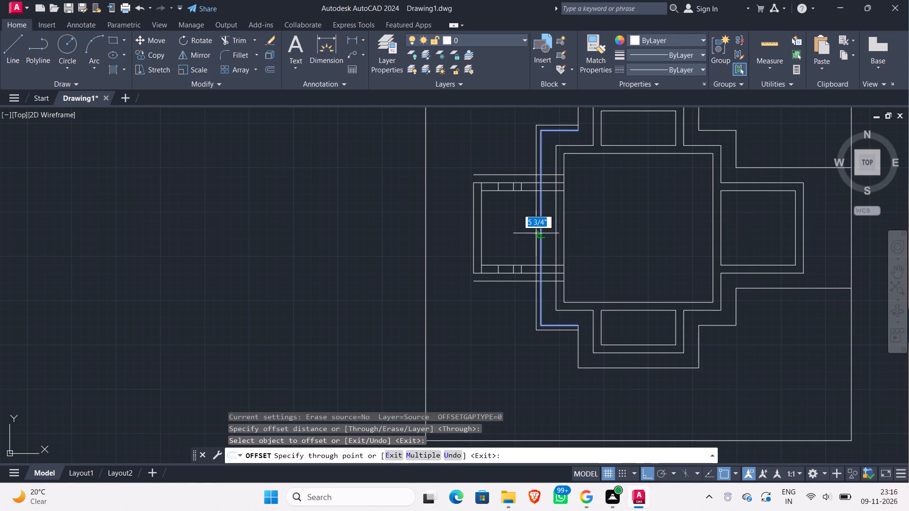
key(5)
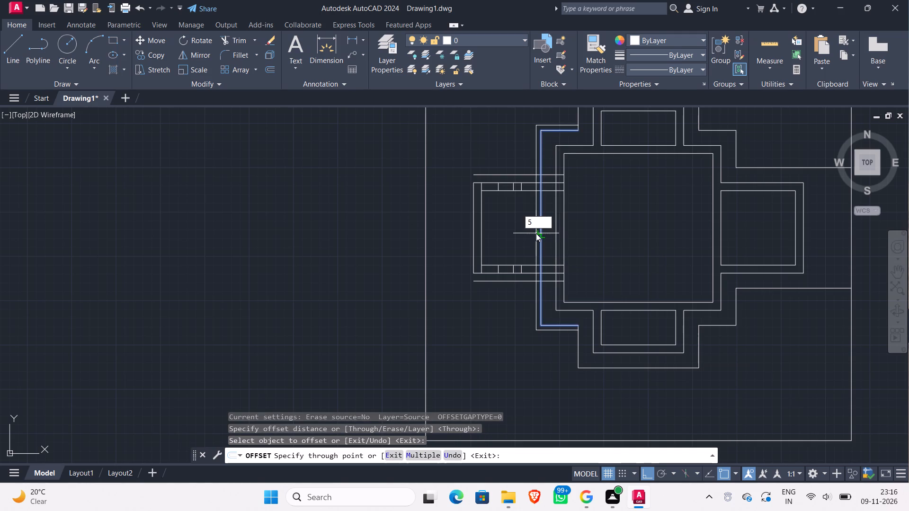
key(apostrophe)
text(11)
key(shift+quotedbl)
key(Return)
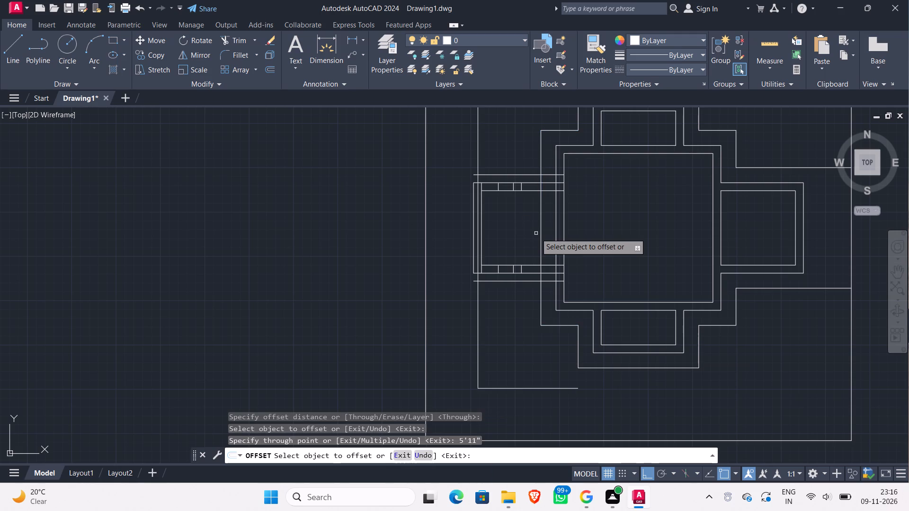
Check the reference Garbh Grah and offset the new west outline a further 9" outward.
scroll(493, 222, down, 2)
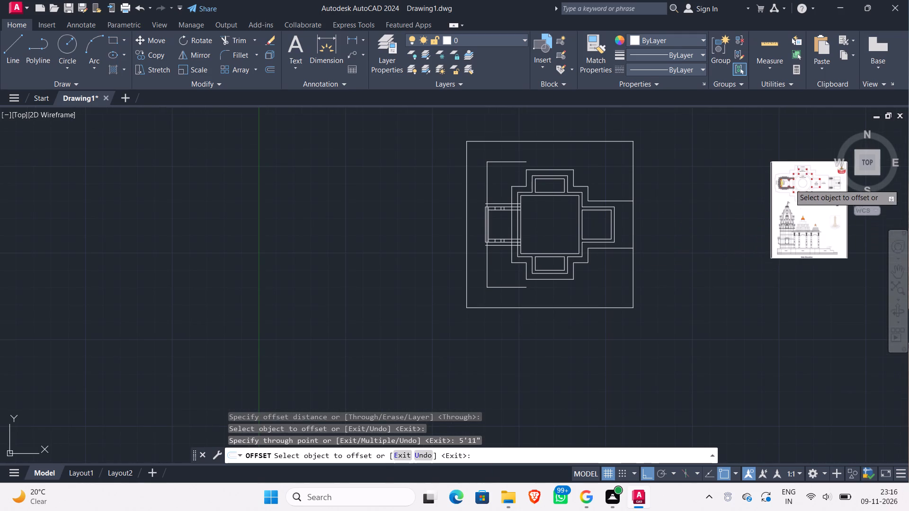
scroll(790, 184, up, 6)
scroll(764, 179, down, 2)
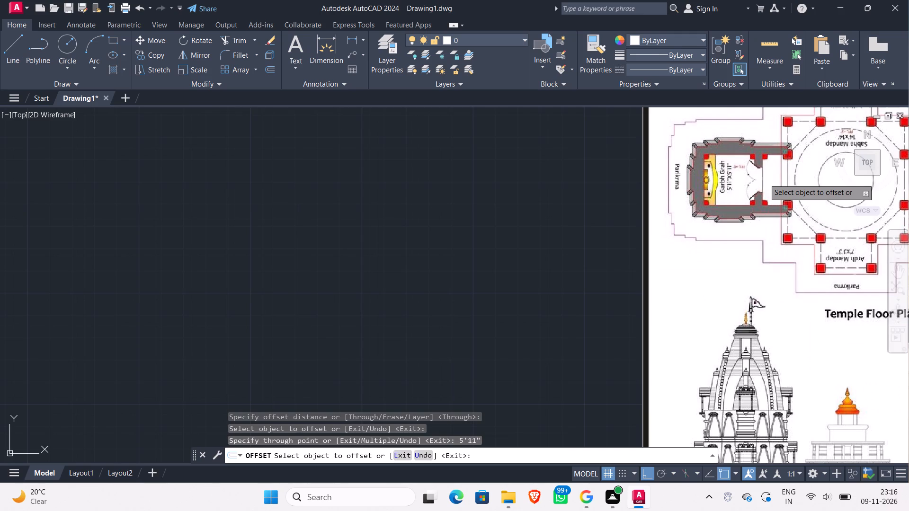
scroll(764, 179, up, 1)
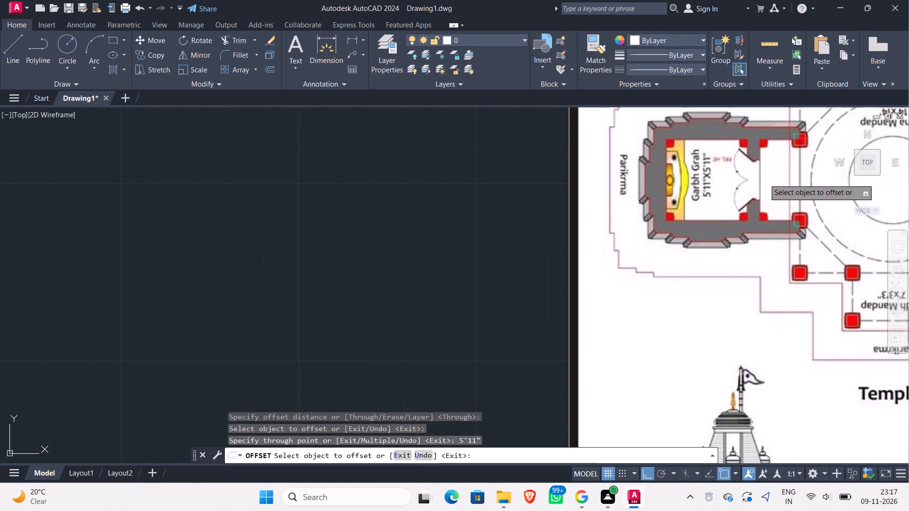
scroll(764, 179, down, 5)
scroll(473, 218, up, 3)
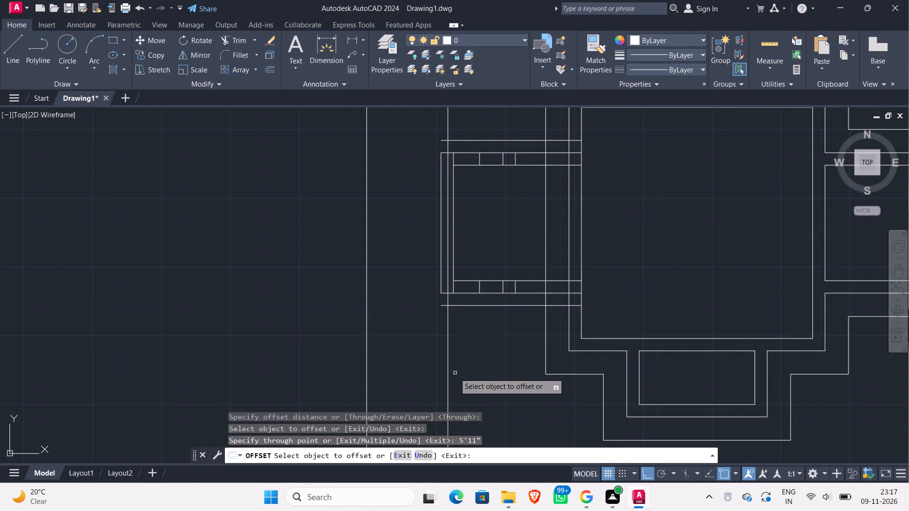
click(447, 359)
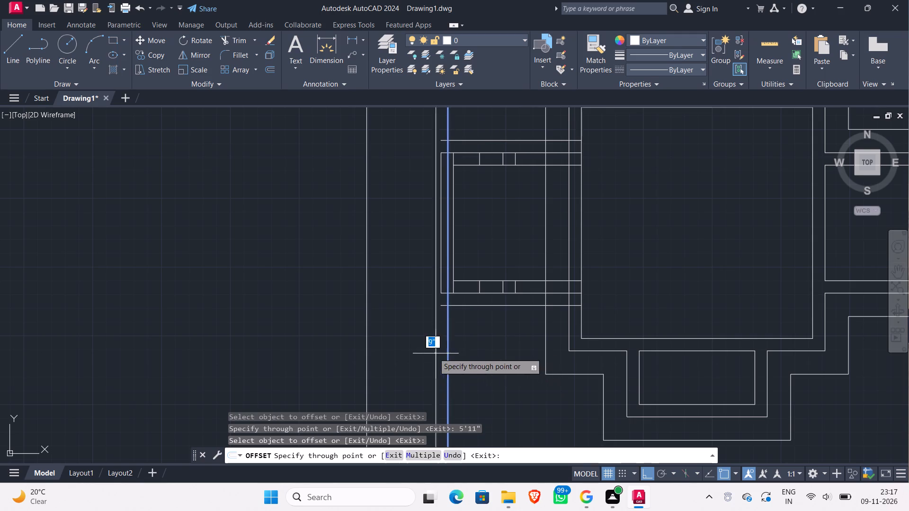
key(9)
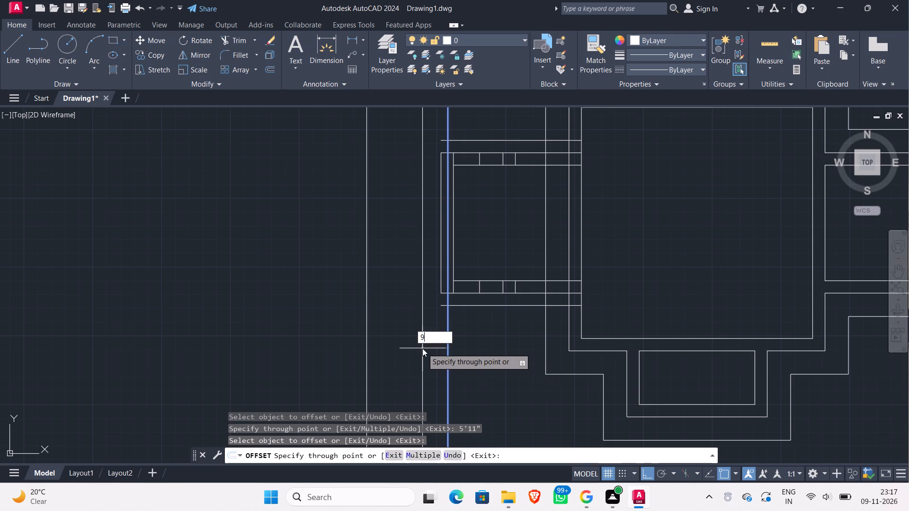
key(shift+quotedbl)
key(Return)
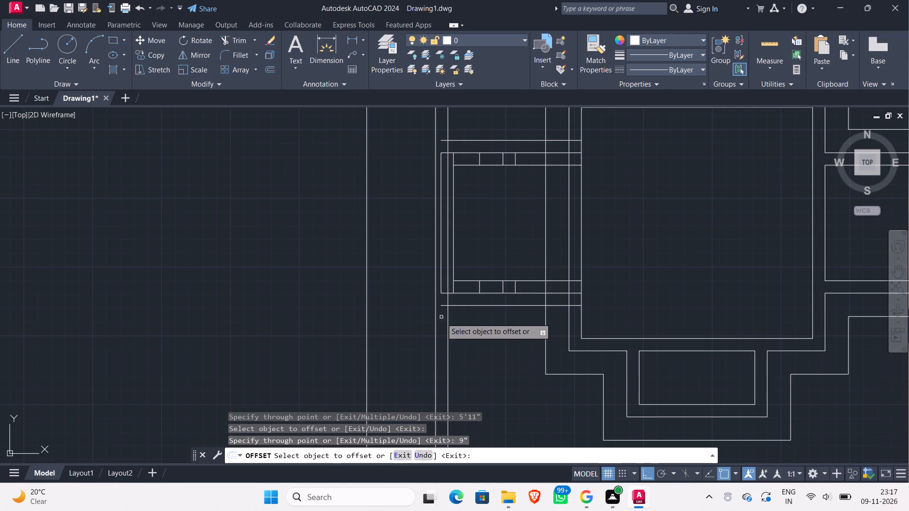
scroll(481, 365, down, 2)
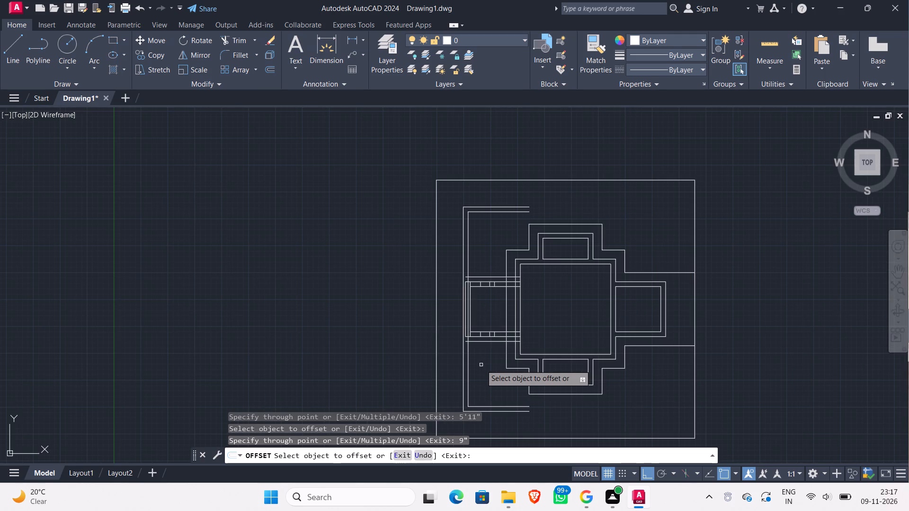
scroll(469, 327, up, 3)
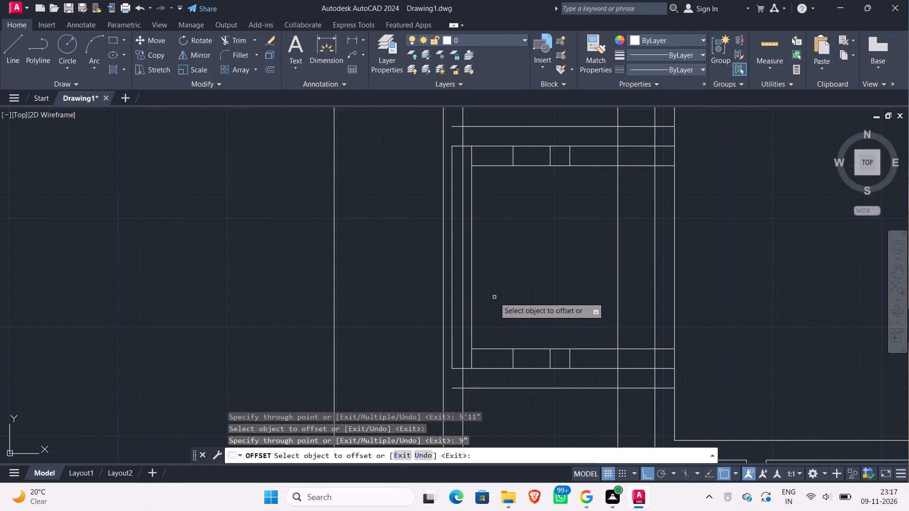
text(tr)
key(Return)
key(Return)
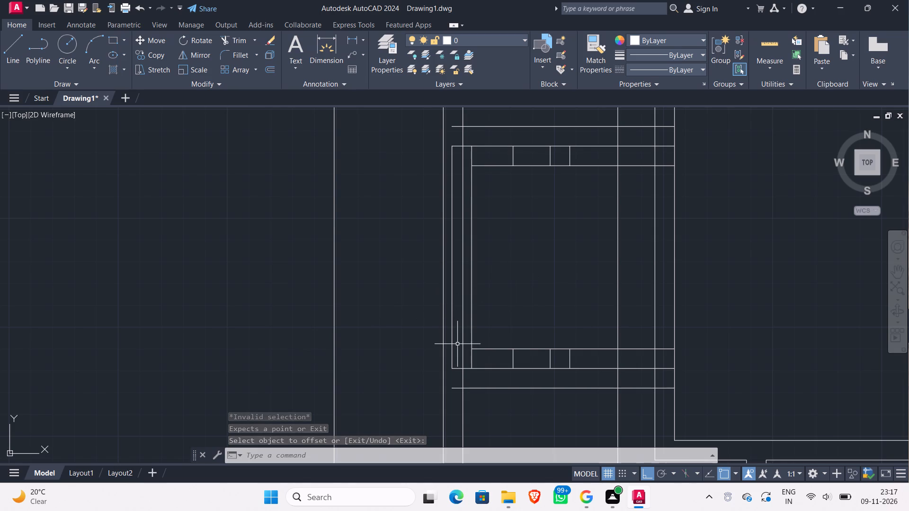
Trim the Garbh Grah's two south wall lines back to the inner offset outline and remove the leftover outer west wall line.
scroll(457, 350, up, 2)
scroll(457, 350, down, 5)
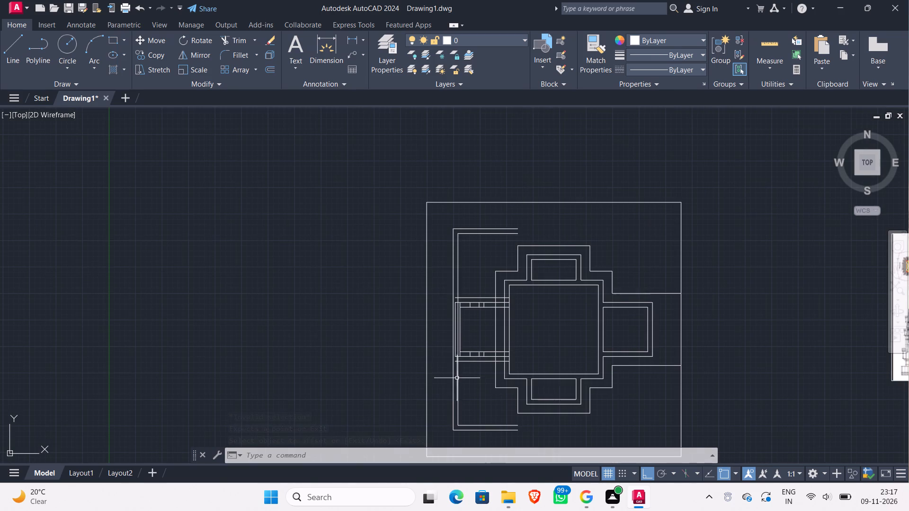
scroll(454, 372, up, 3)
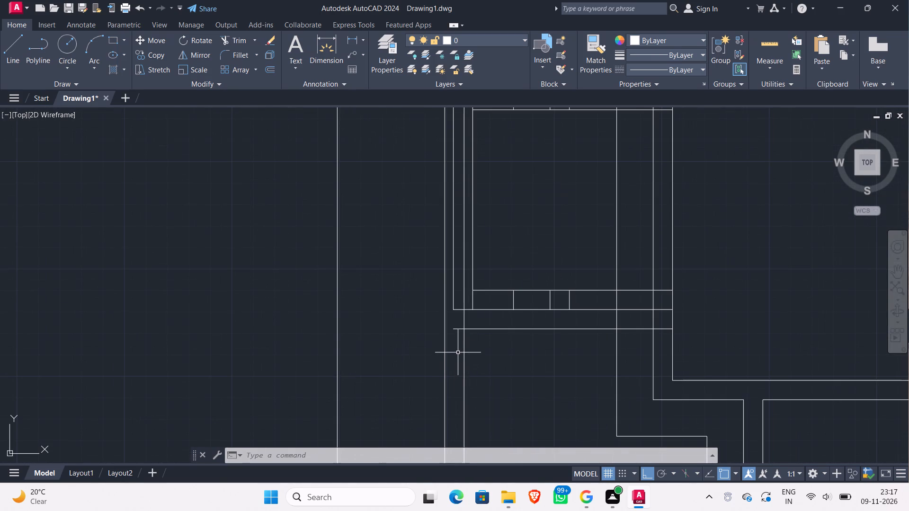
text(tr)
key(Return)
key(Return)
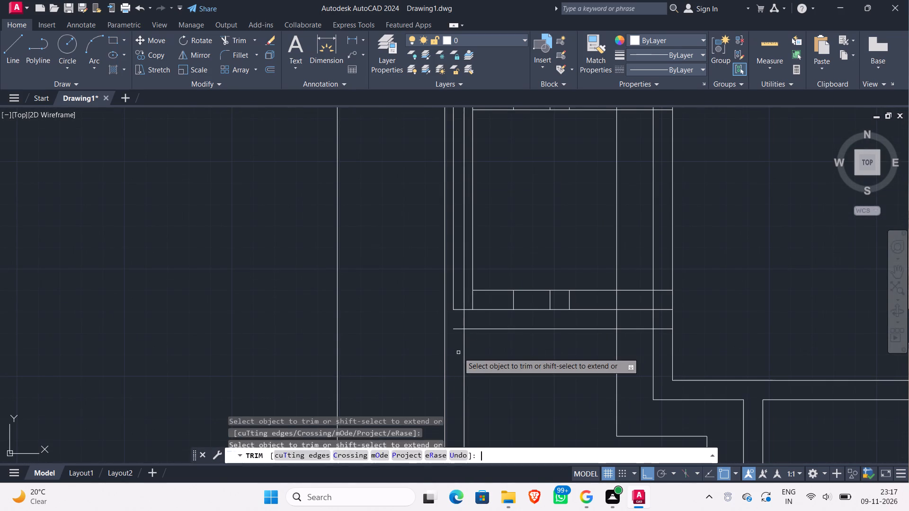
click(458, 352)
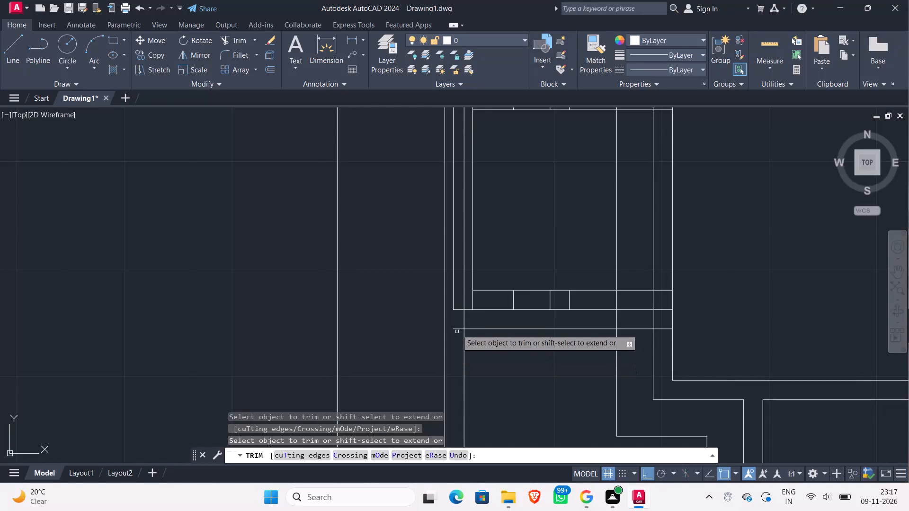
click(458, 303)
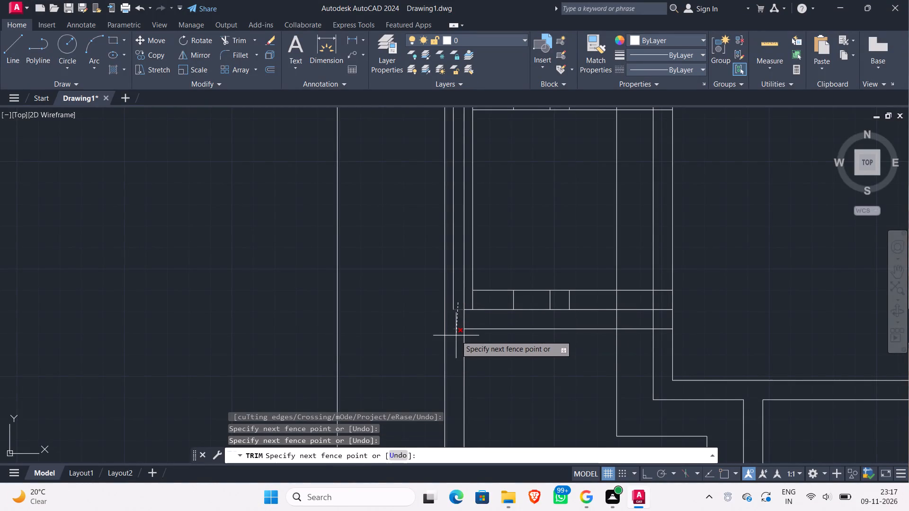
click(456, 335)
click(456, 335)
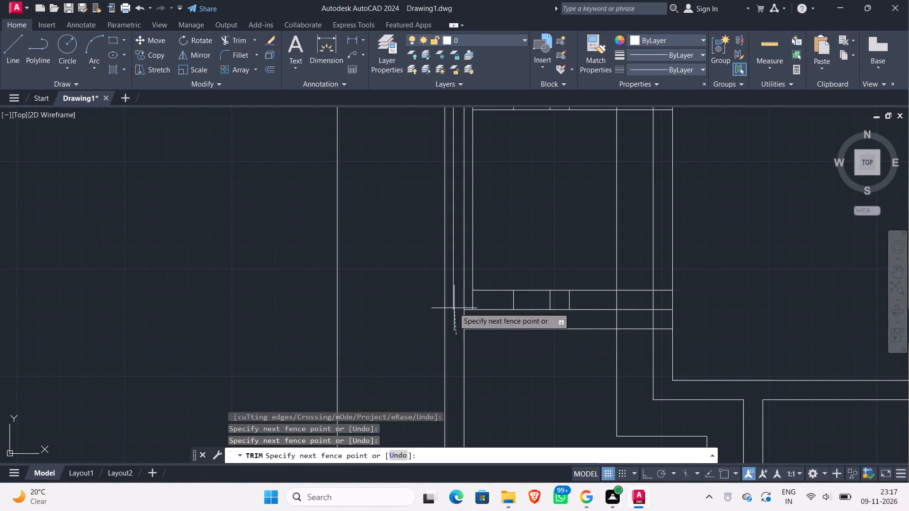
click(452, 299)
click(454, 285)
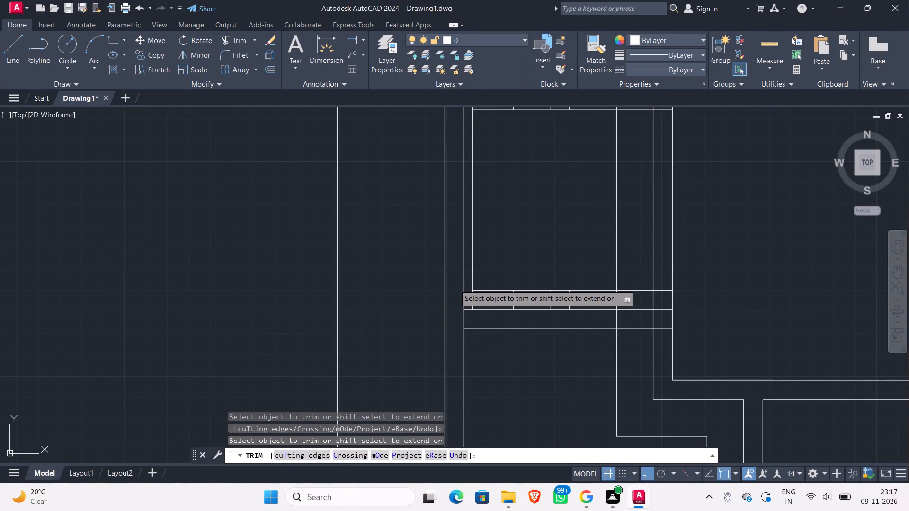
Trim the overhanging west ends of the Garbh Grah's two north wall lines back to the inner offset outline.
scroll(454, 285, down, 1)
middle_drag(454, 285, 451, 361)
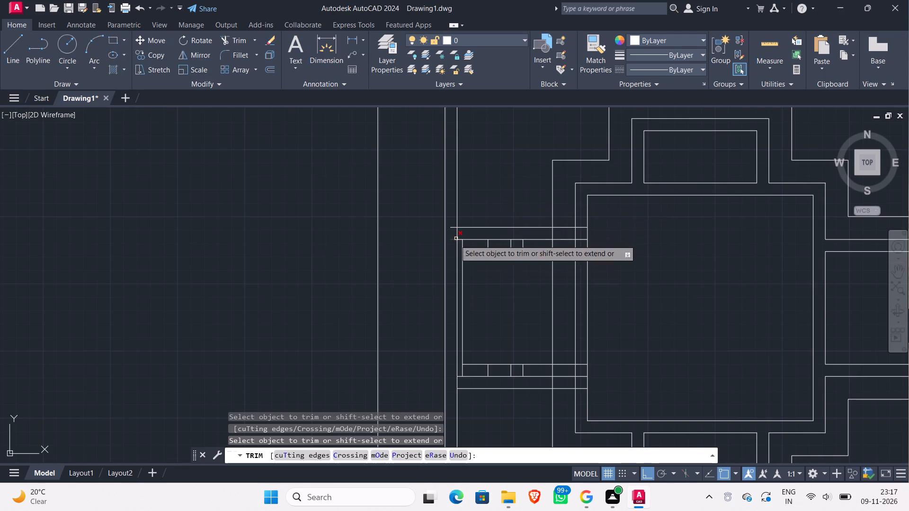
scroll(449, 244, up, 2)
click(456, 250)
click(455, 201)
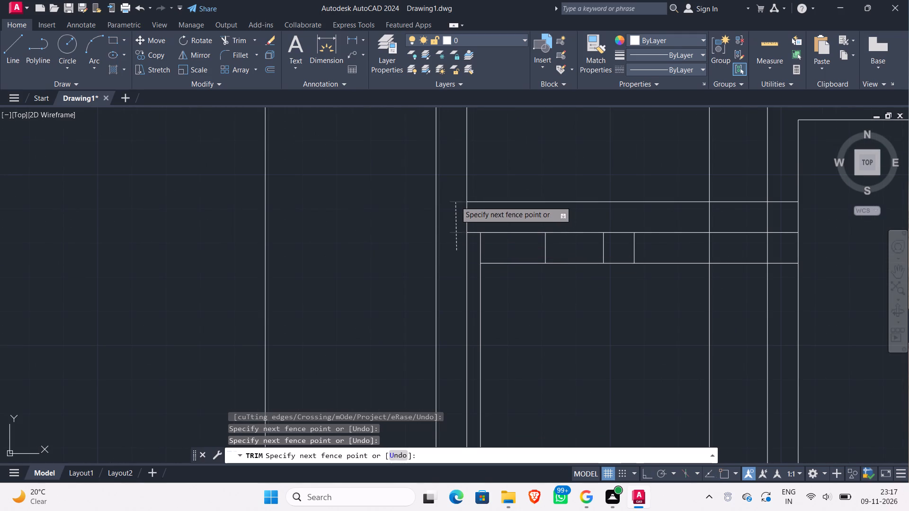
scroll(455, 207, down, 4)
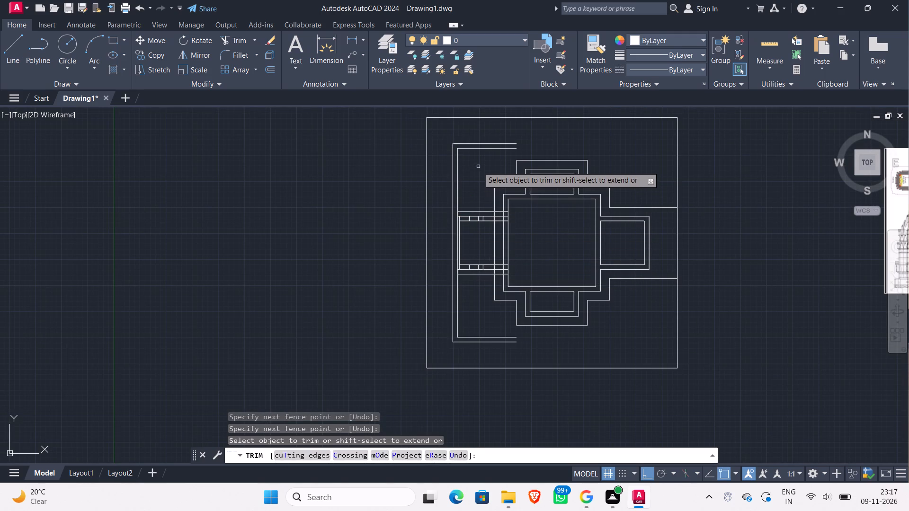
Trim away the two horizontal wall lines at the north and south ends of the Garbh Grah's paired west lines.
scroll(478, 167, up, 2)
scroll(472, 143, down, 1)
middle_drag(471, 144, 470, 163)
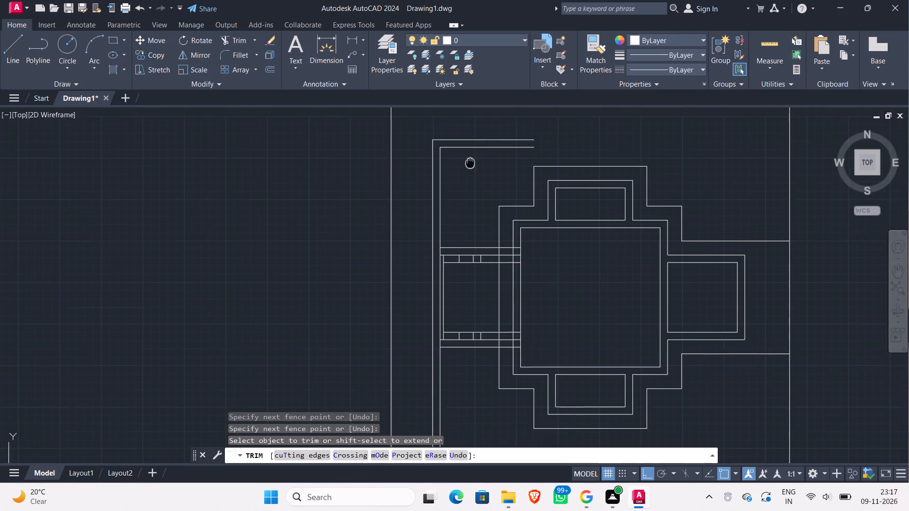
middle_drag(470, 163, 470, 179)
click(470, 176)
click(471, 131)
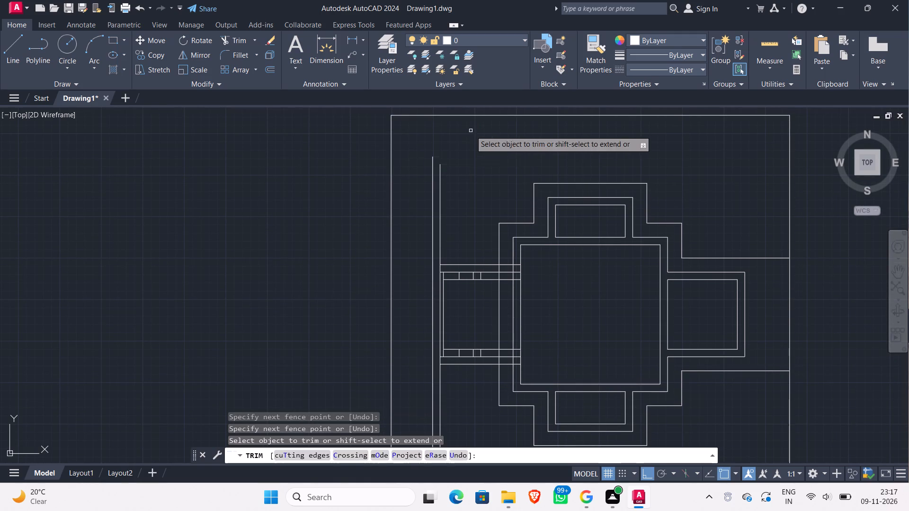
scroll(467, 210, down, 1)
middle_drag(467, 210, 467, 203)
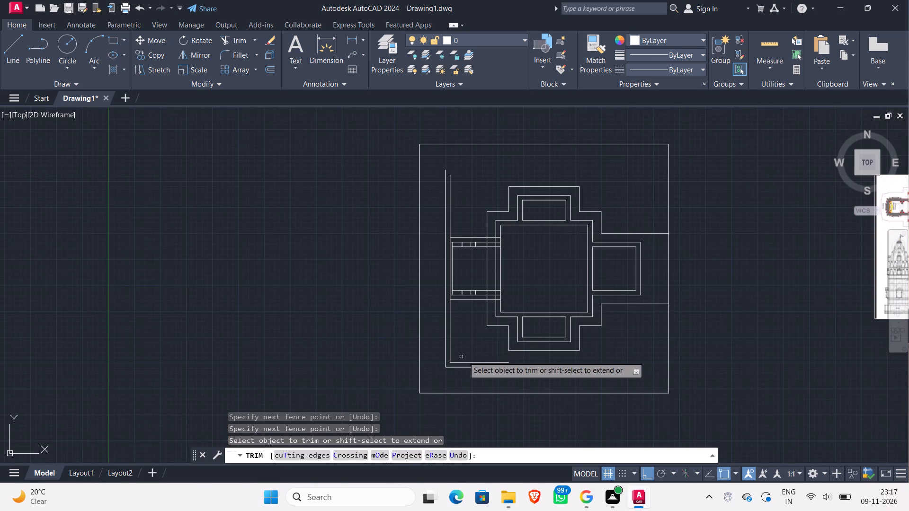
click(469, 356)
click(470, 370)
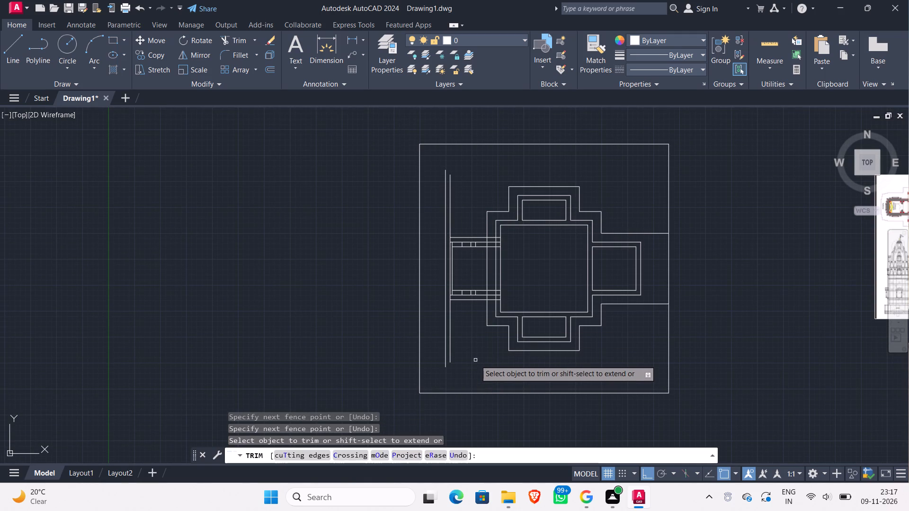
key(Escape)
key(Escape)
key(Escape)
key(Escape)
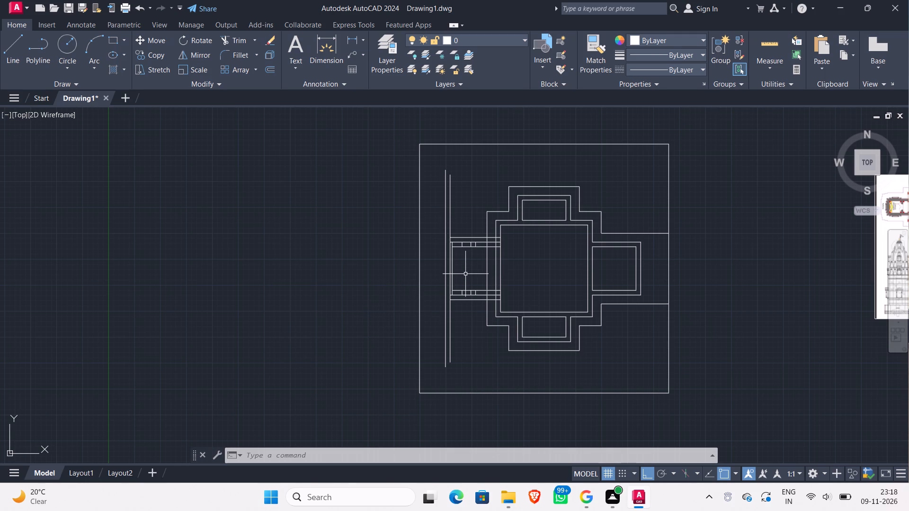
Examine the Garbh Grah's wall layout and proportions in the reference floor plan against the drafted west end.
scroll(465, 273, up, 1)
scroll(465, 273, down, 1)
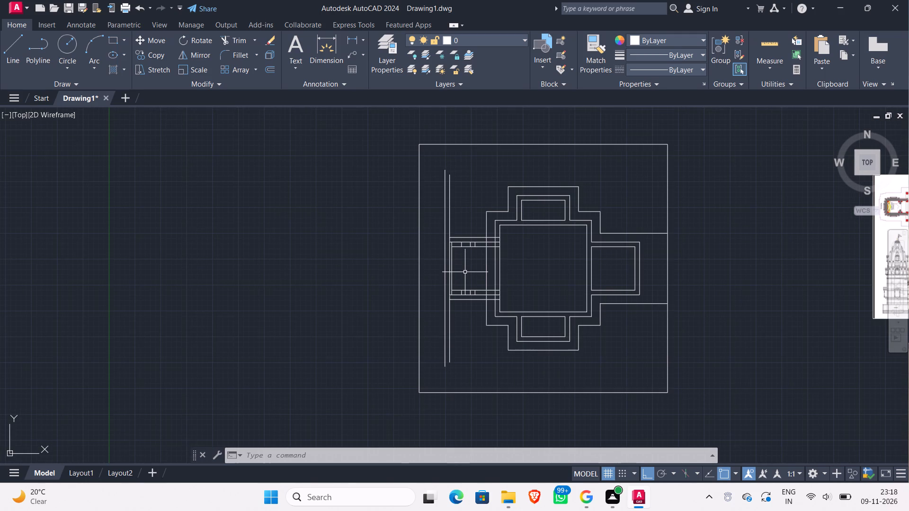
scroll(465, 272, up, 4)
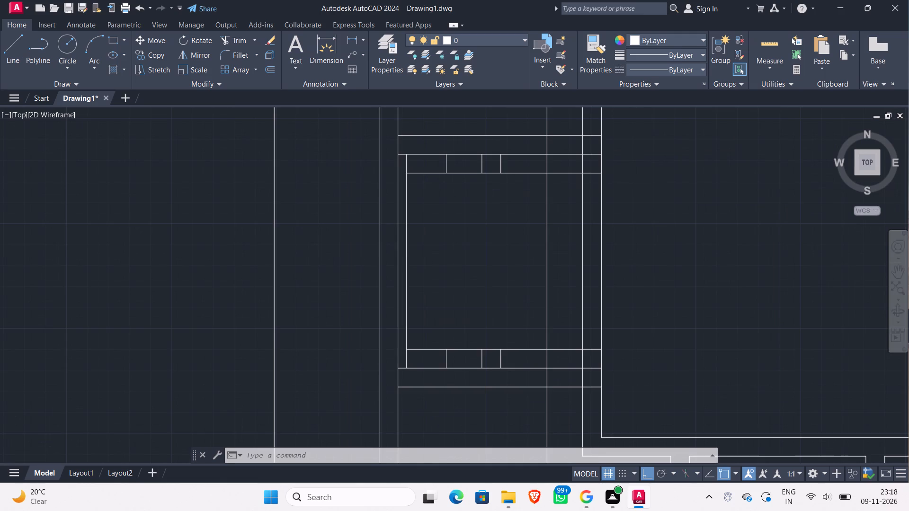
scroll(467, 267, down, 5)
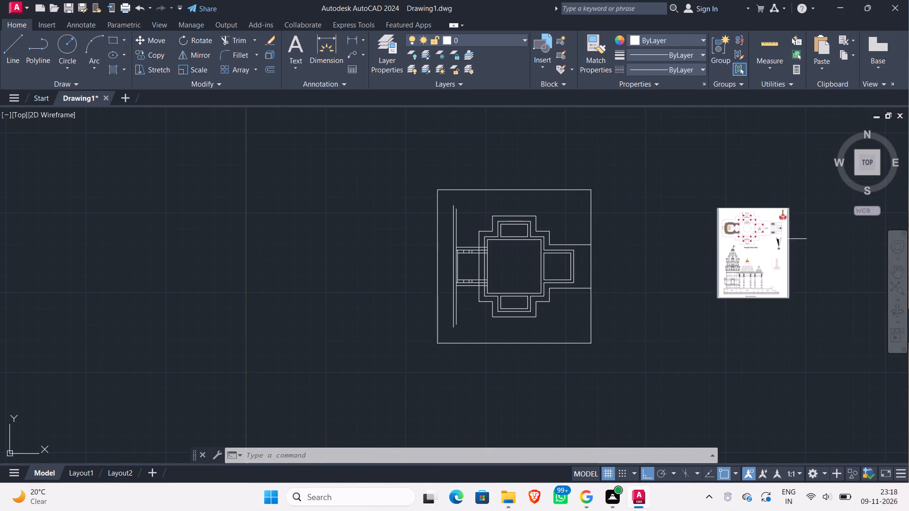
scroll(736, 230, up, 7)
scroll(622, 224, down, 2)
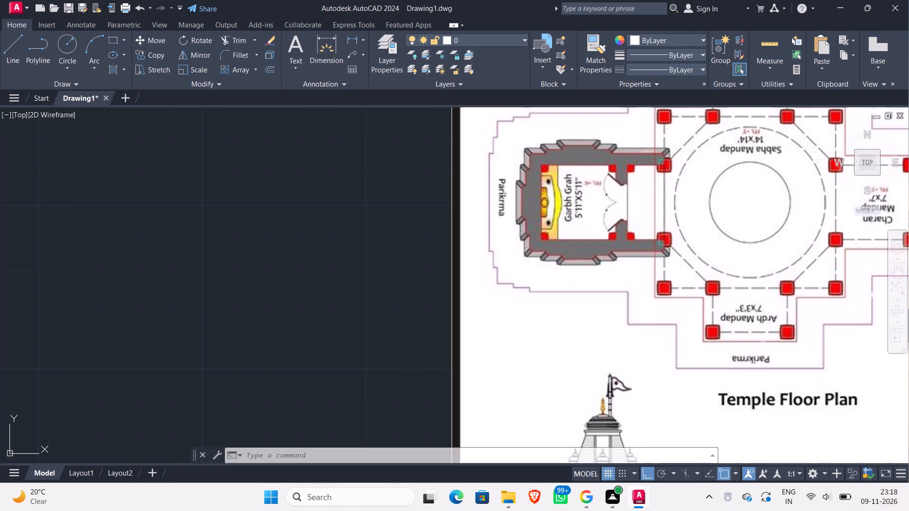
scroll(334, 229, down, 1)
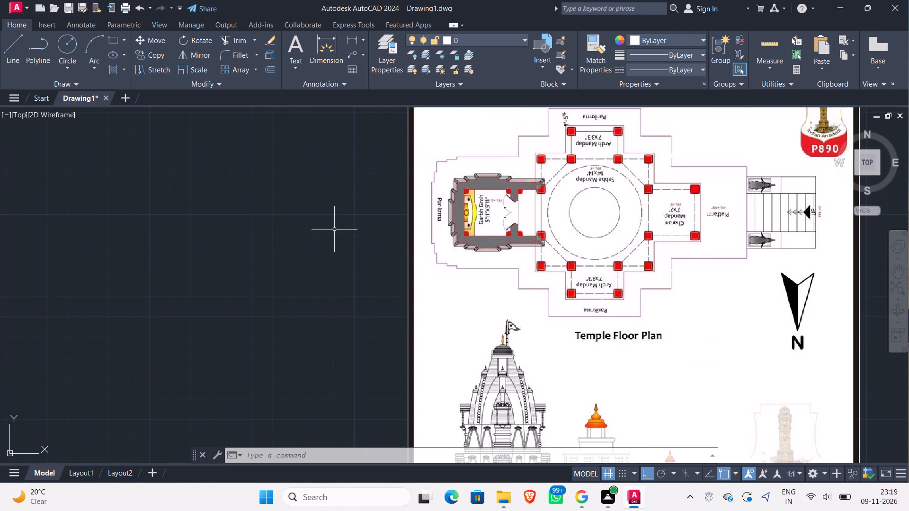
scroll(334, 229, up, 2)
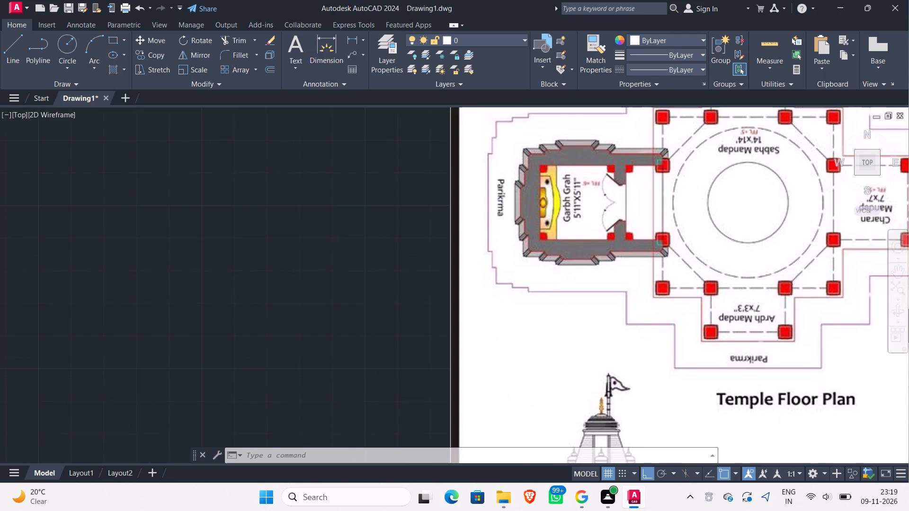
scroll(334, 229, down, 3)
middle_drag(334, 229, 382, 229)
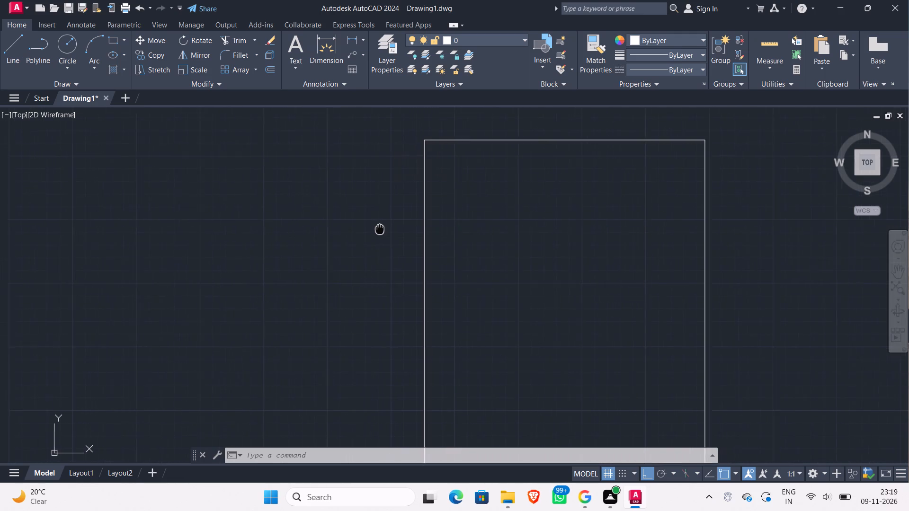
middle_drag(382, 229, 530, 214)
scroll(321, 238, down, 2)
middle_drag(281, 255, 402, 241)
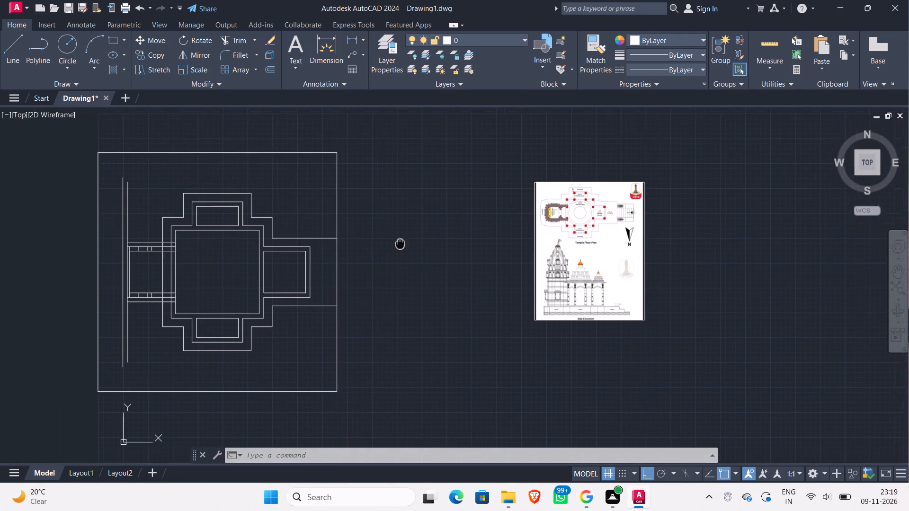
middle_drag(402, 241, 409, 240)
Draw a line 5'11" north from the midpoint of the stepped outline's west segment, then west to the Garbh Grah's inner west line.
scroll(157, 267, up, 2)
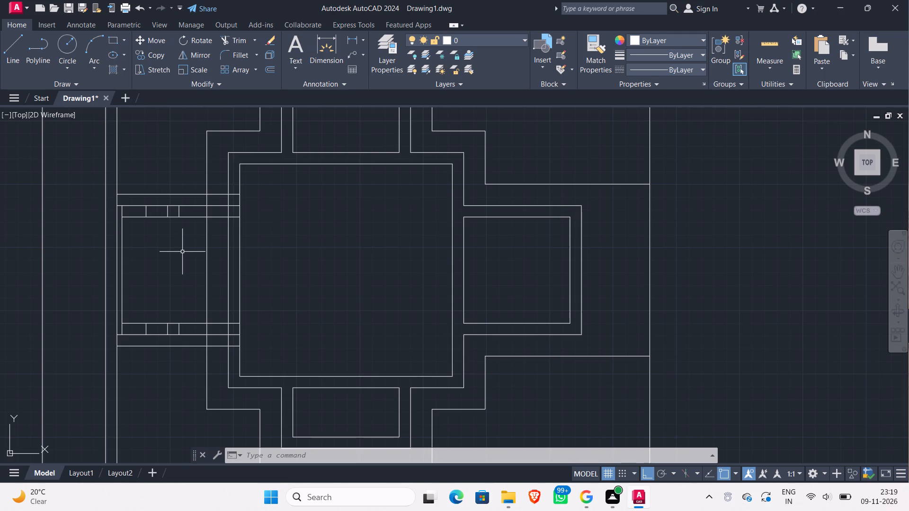
scroll(183, 251, down, 3)
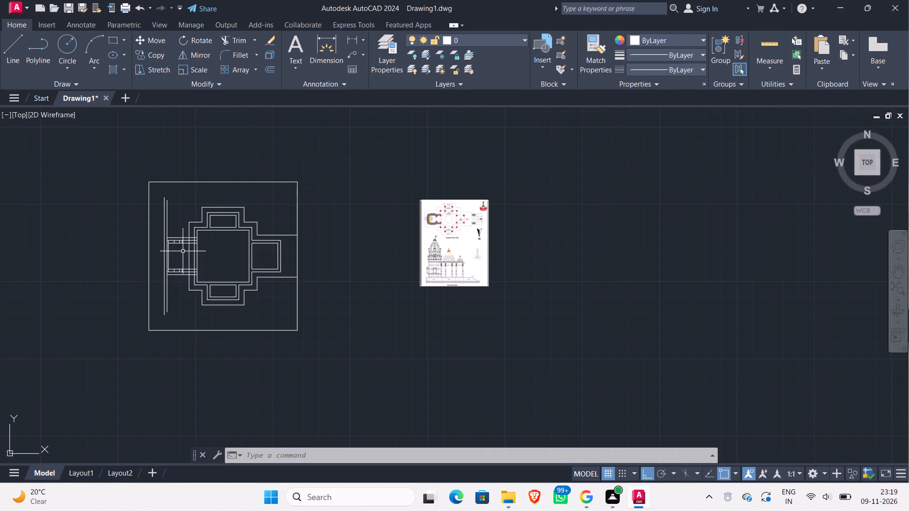
scroll(183, 251, up, 5)
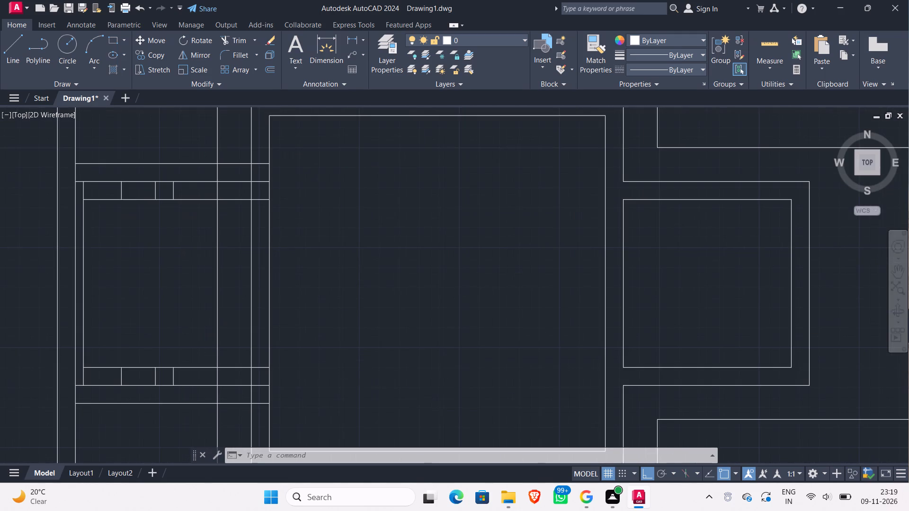
scroll(181, 250, down, 2)
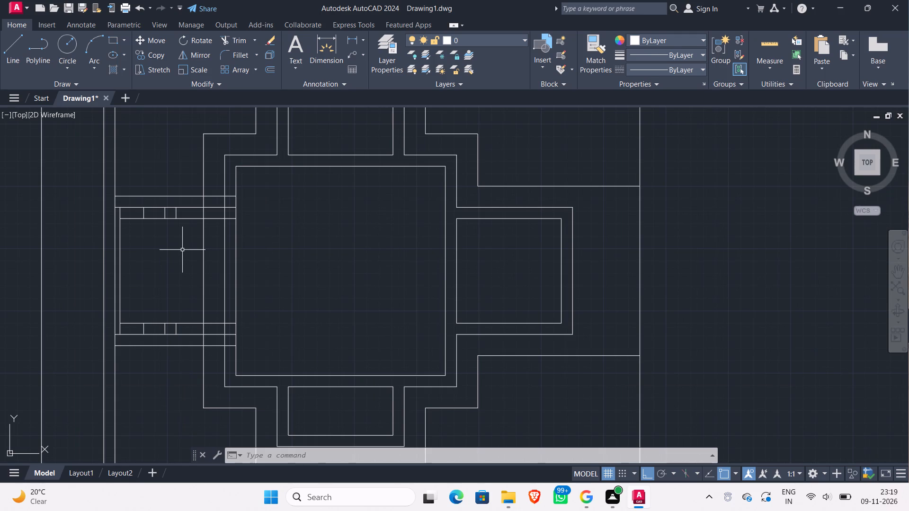
key(l)
key(Return)
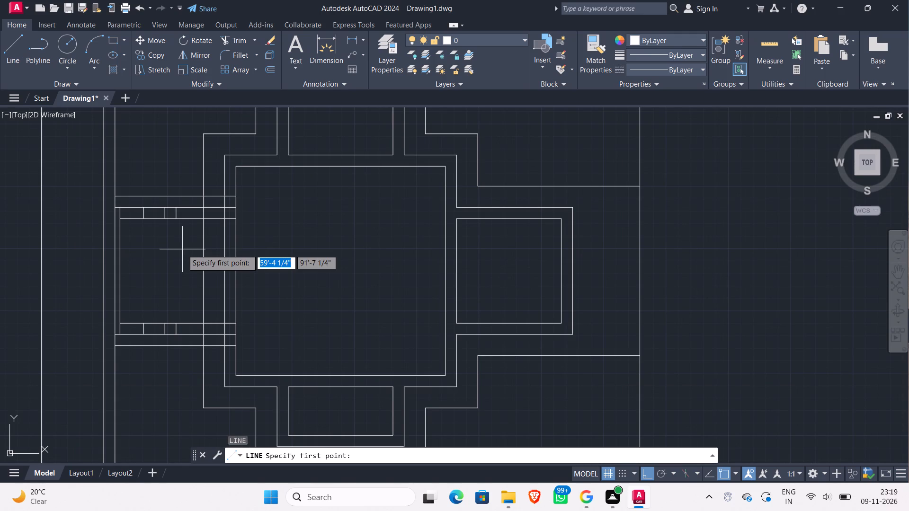
click(203, 272)
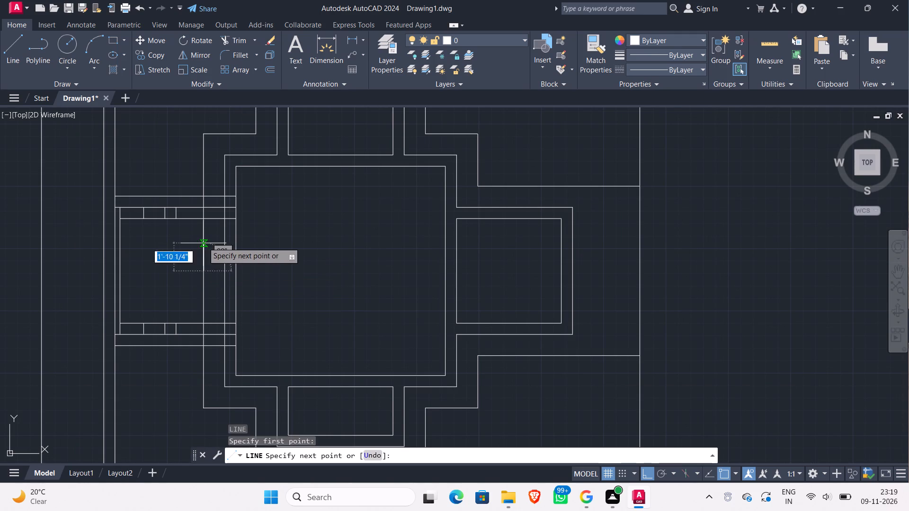
key(5)
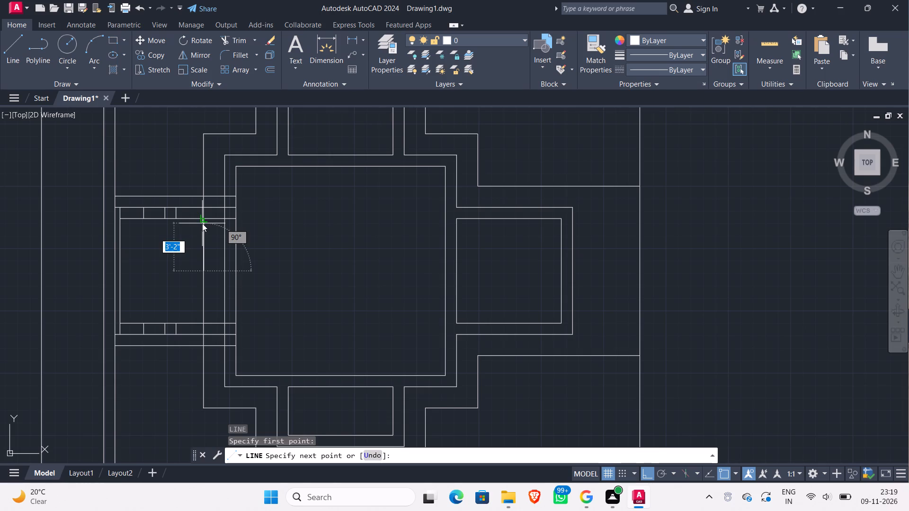
key(apostrophe)
text(11)
key(shift+quotedbl)
key(Return)
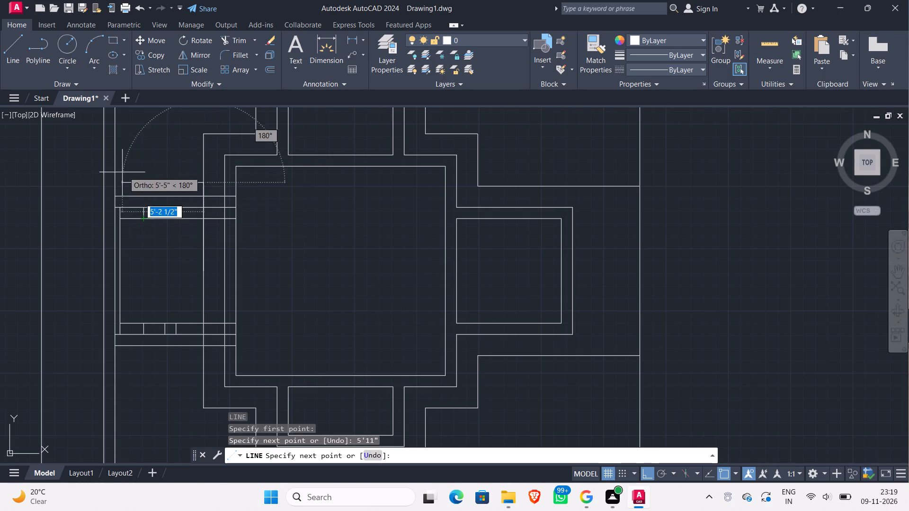
scroll(142, 178, down, 2)
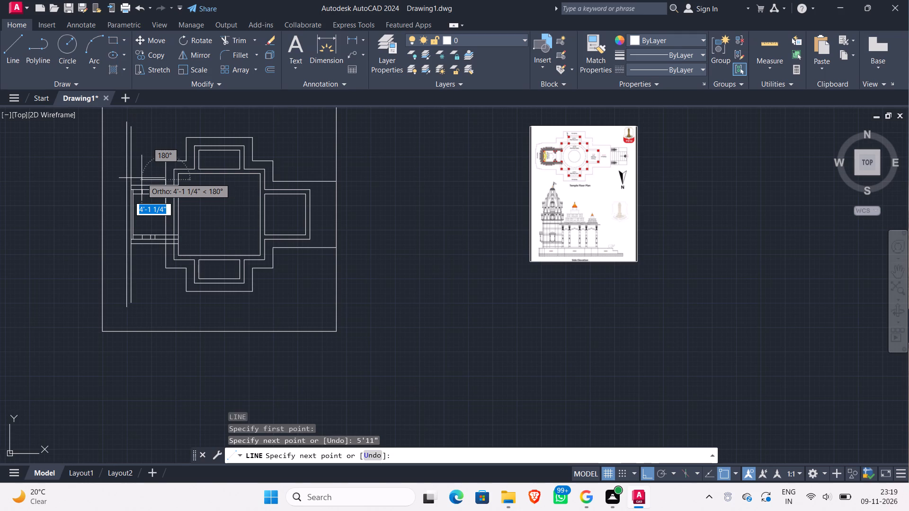
scroll(142, 178, up, 2)
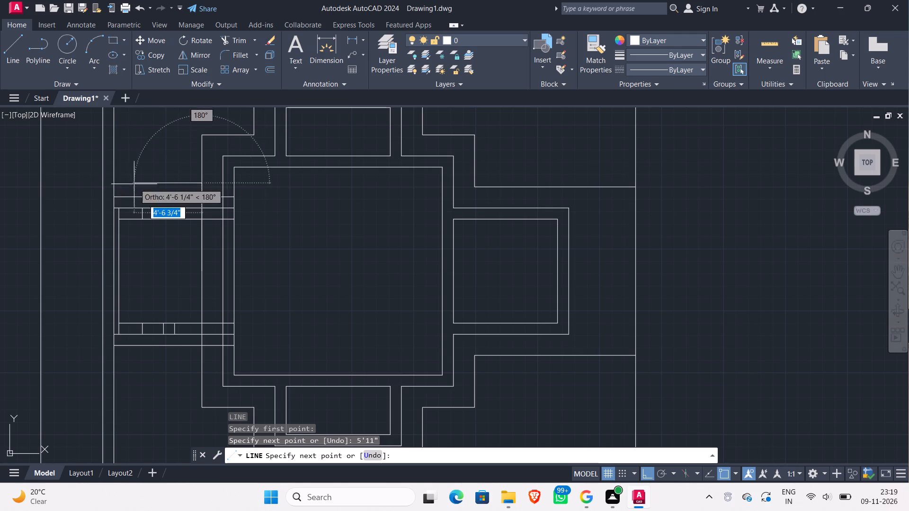
click(117, 181)
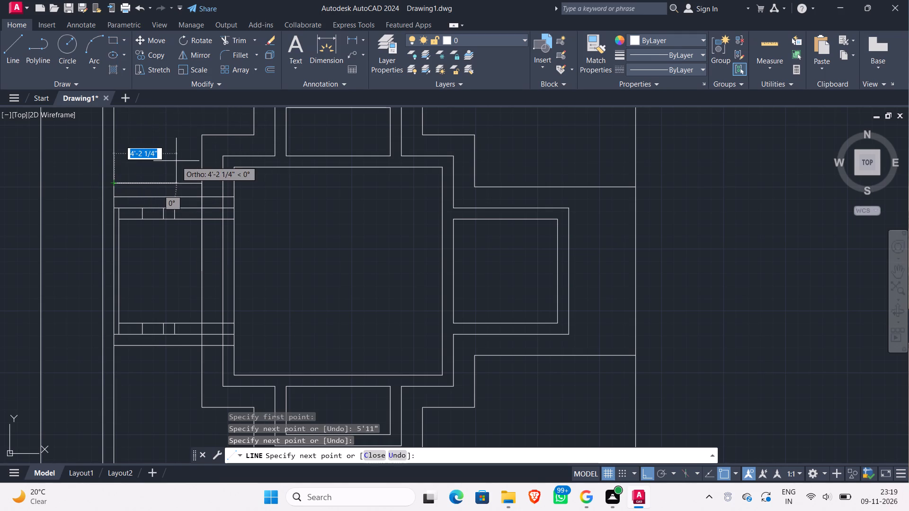
key(Escape)
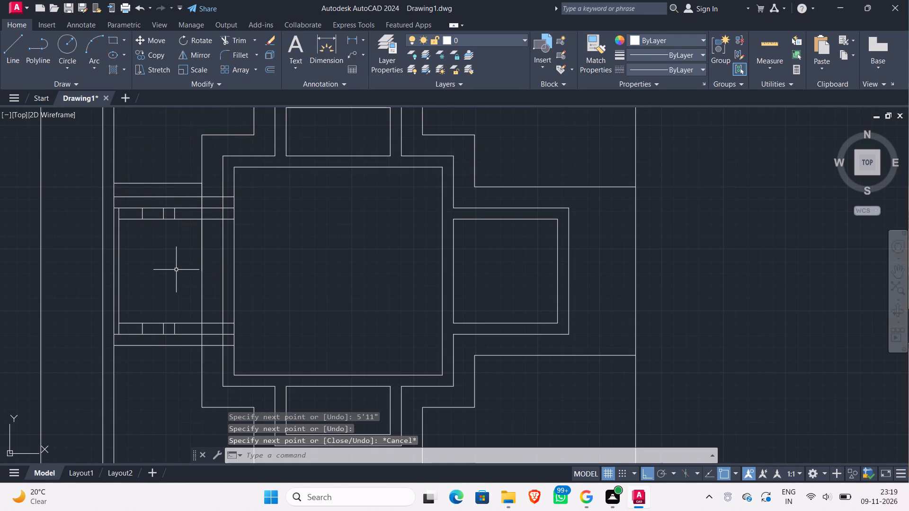
Check the reference Garbh Grah and delete the horizontal line just drawn north of its north wall.
scroll(176, 267, down, 2)
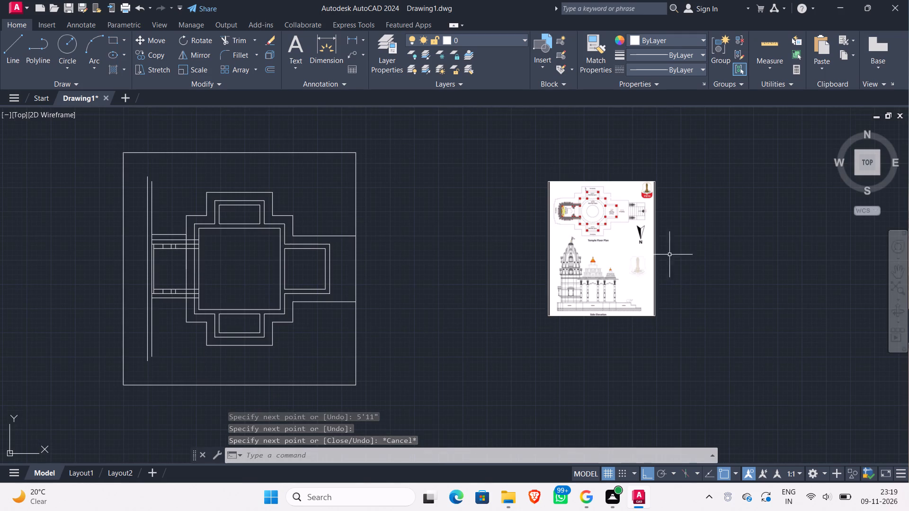
scroll(586, 214, up, 5)
scroll(472, 197, down, 3)
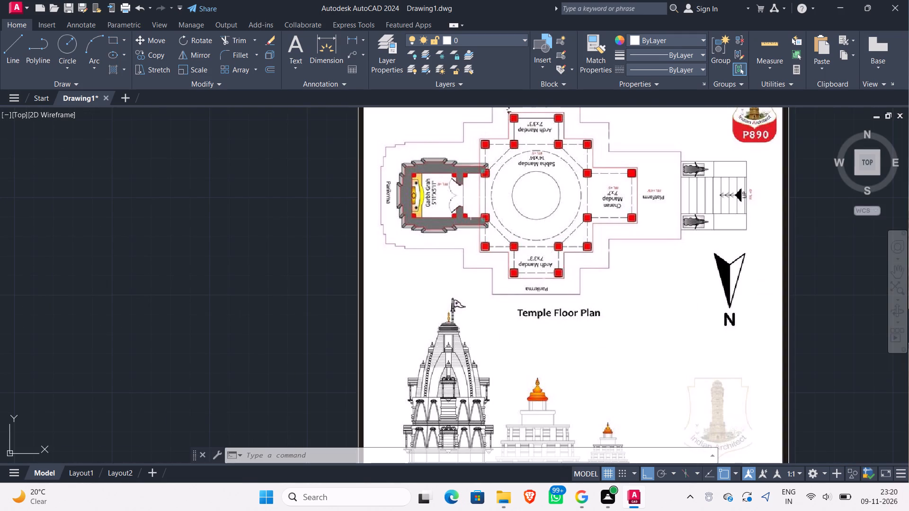
scroll(471, 197, down, 2)
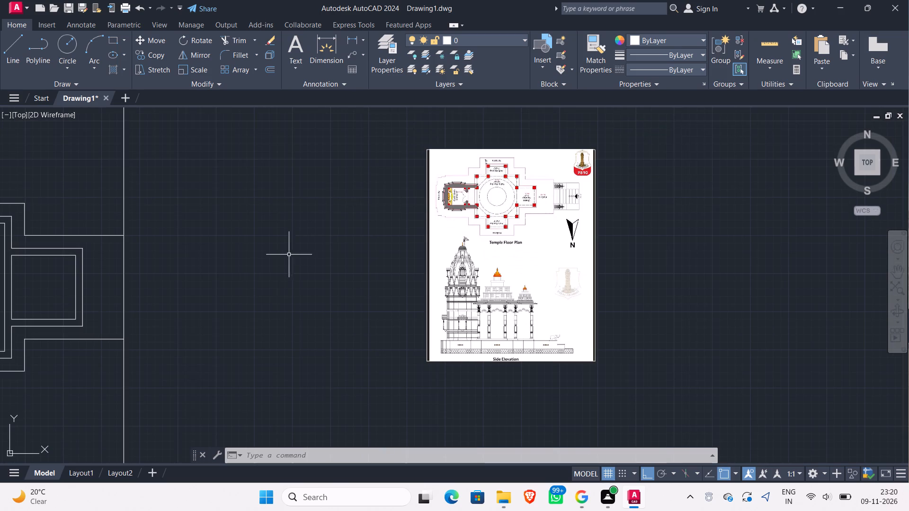
middle_drag(288, 255, 623, 233)
scroll(121, 221, up, 2)
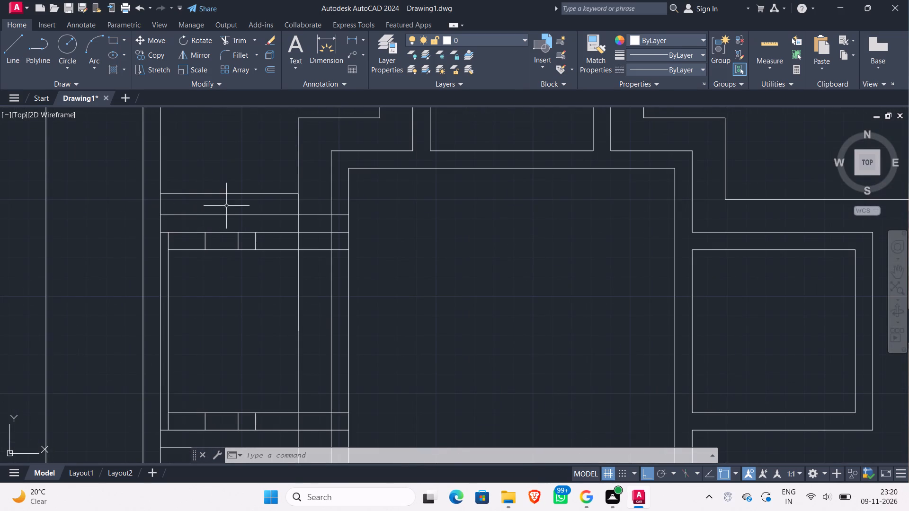
click(227, 206)
click(217, 175)
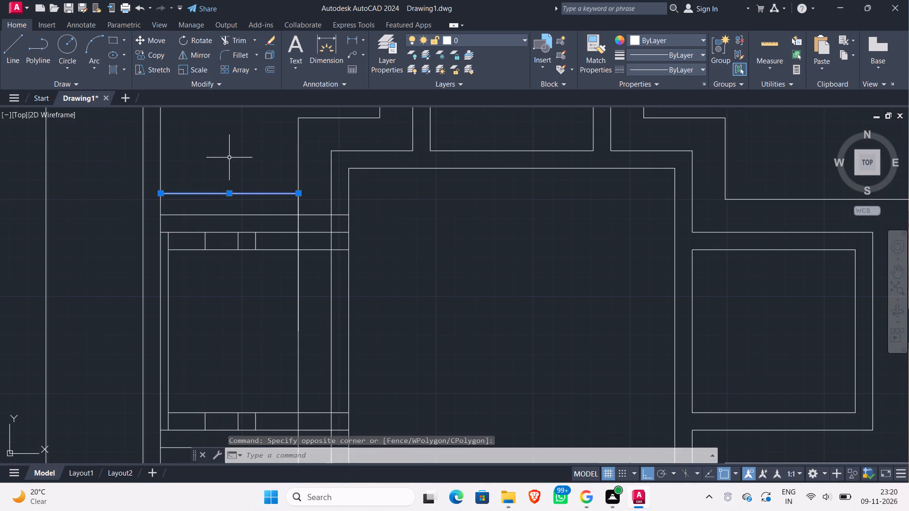
key(Delete)
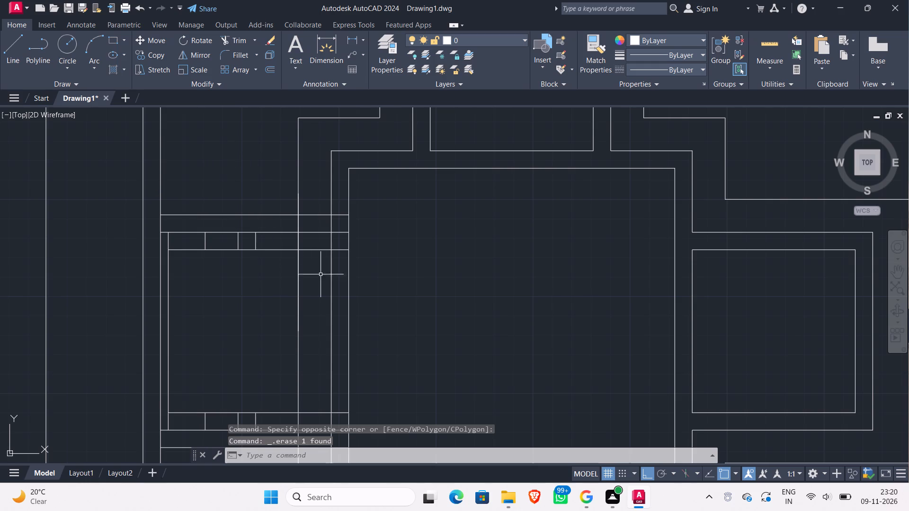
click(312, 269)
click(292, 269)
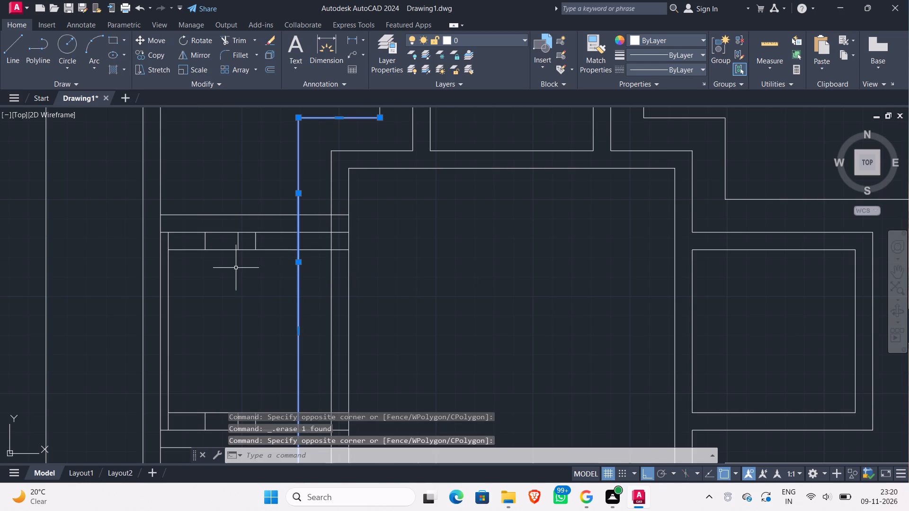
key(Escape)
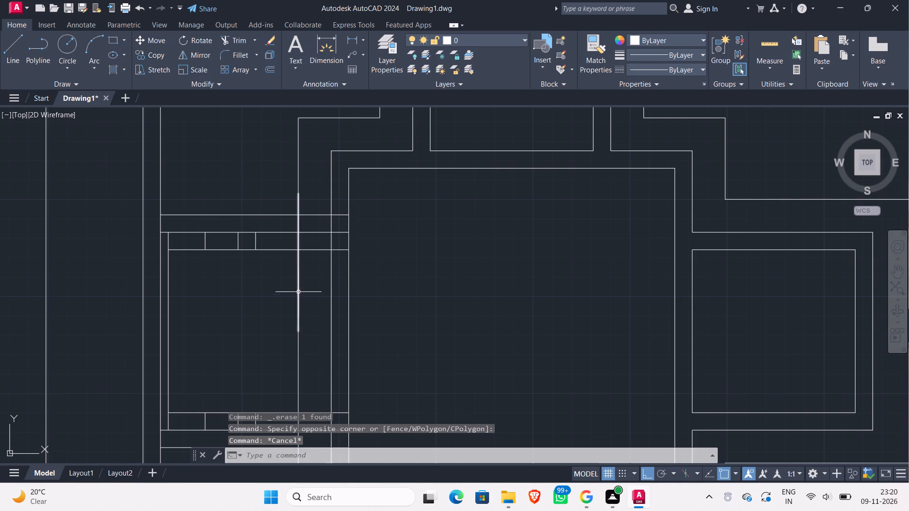
Delete the vertical 5'11" construction line lying over the stepped outline's west segment.
click(296, 288)
click(299, 288)
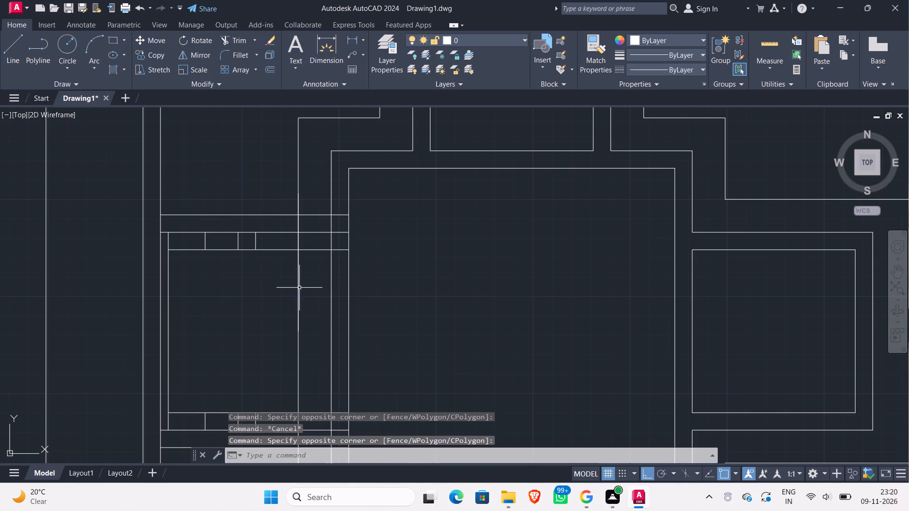
click(298, 287)
key(Delete)
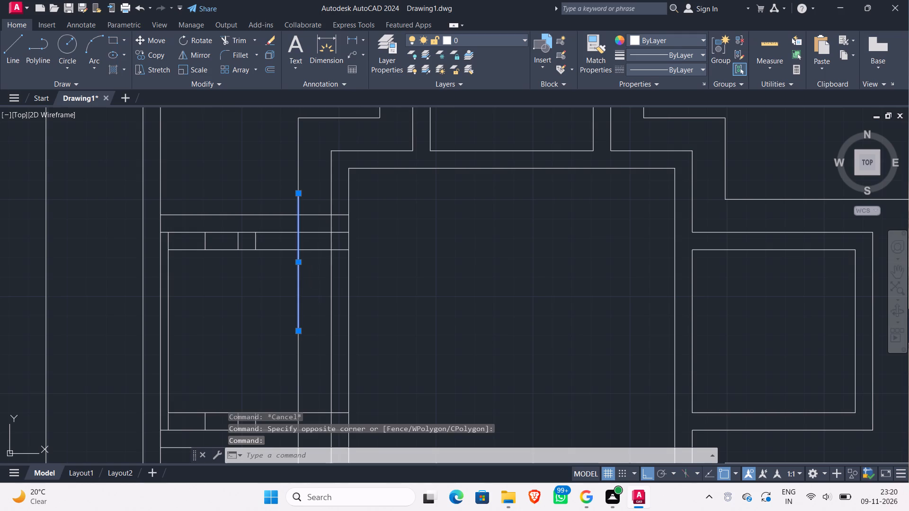
Examine the Garbh Grah's walls and door opening in the reference floor plan against the drafted west end.
scroll(300, 268, down, 1)
scroll(248, 318, up, 2)
scroll(248, 318, down, 3)
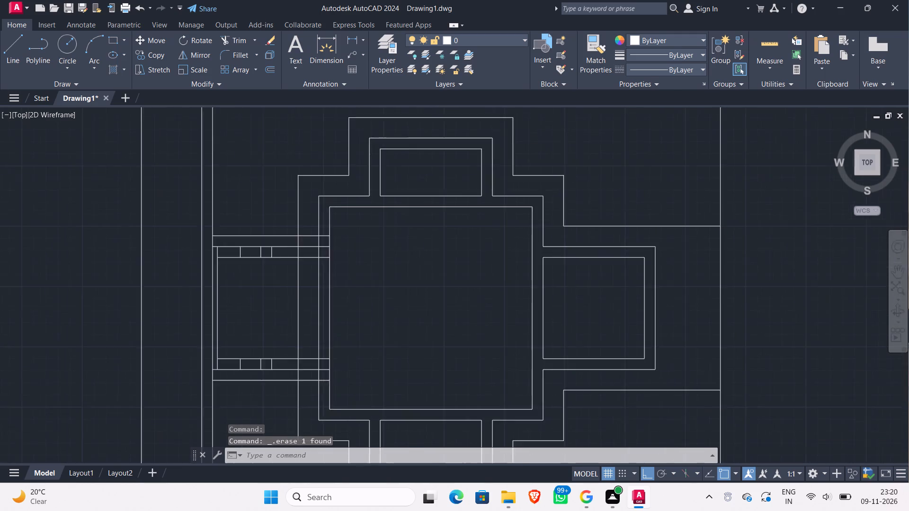
scroll(707, 284, down, 1)
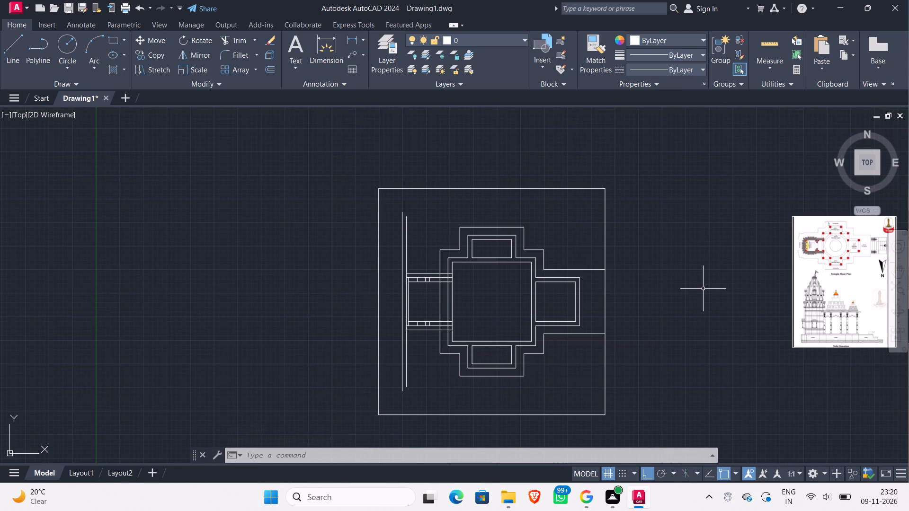
middle_drag(703, 289, 564, 287)
scroll(704, 243, up, 3)
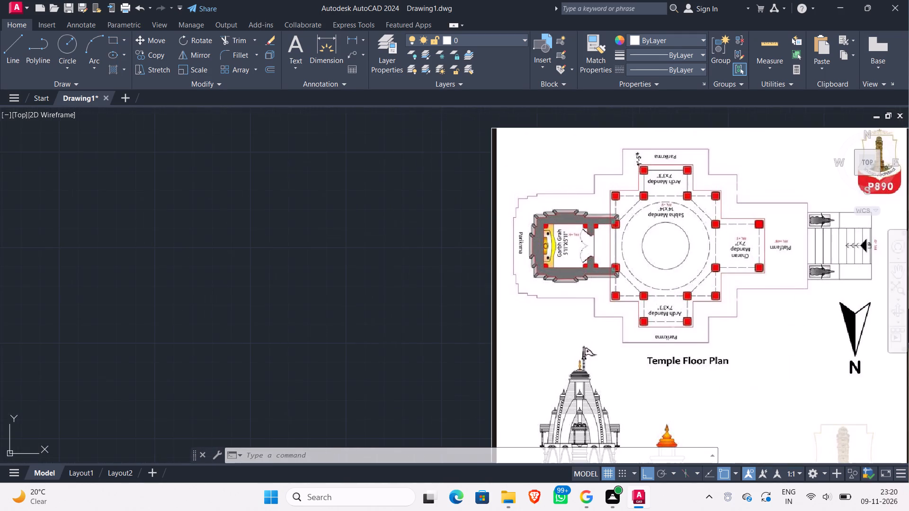
scroll(643, 228, up, 2)
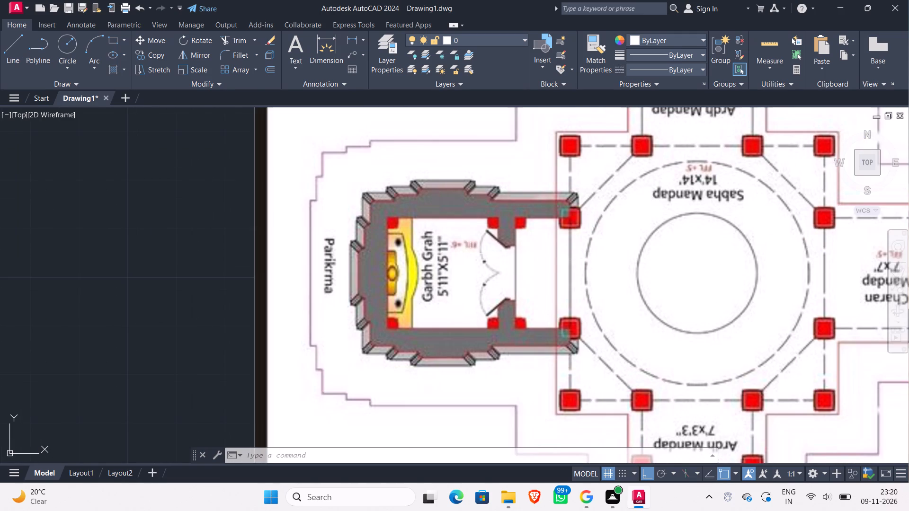
scroll(475, 252, up, 3)
scroll(418, 253, down, 4)
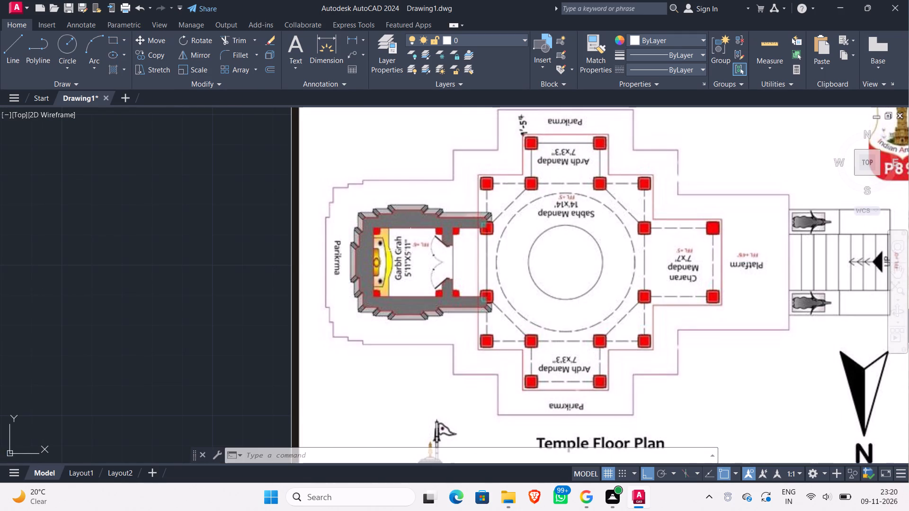
middle_drag(213, 282, 266, 274)
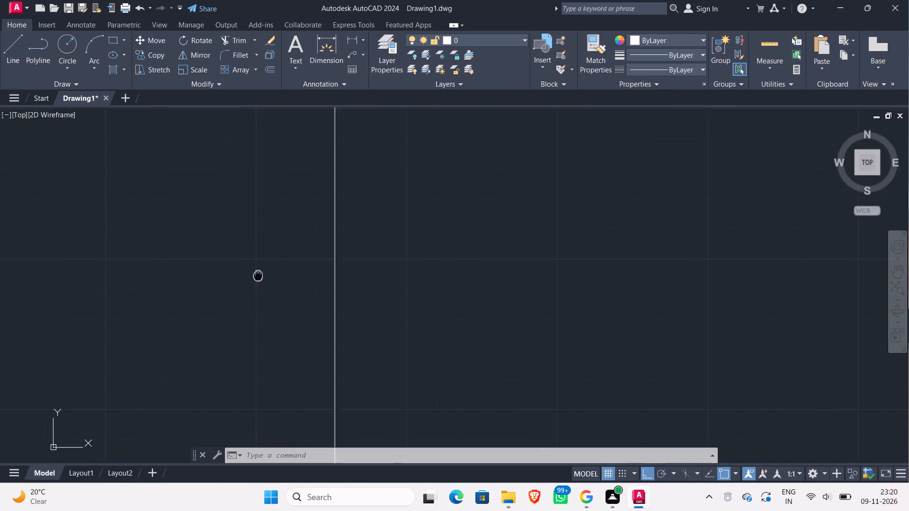
middle_drag(266, 274, 316, 273)
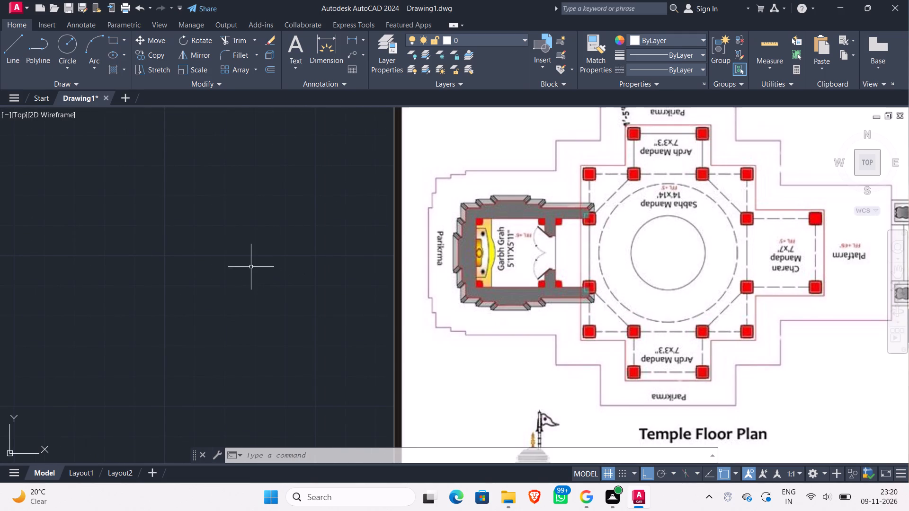
scroll(251, 267, down, 2)
middle_drag(234, 276, 374, 268)
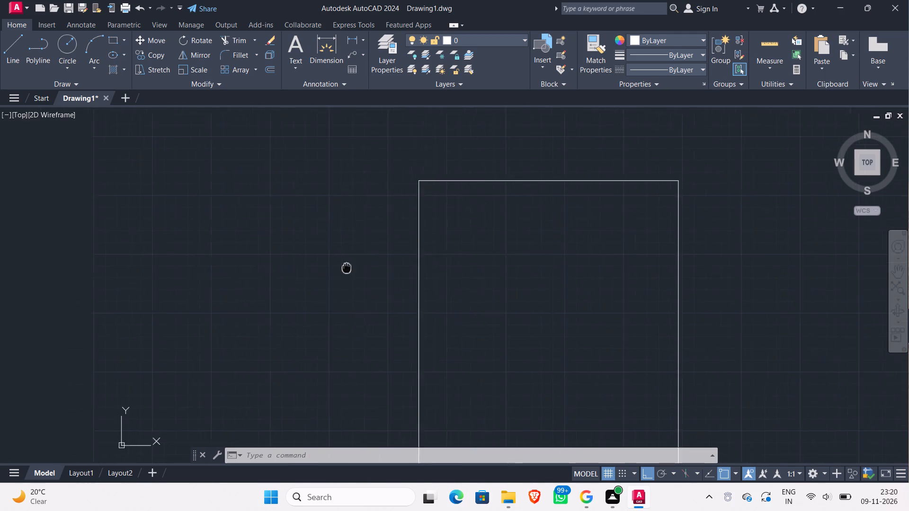
middle_drag(374, 268, 475, 268)
scroll(287, 275, down, 2)
middle_drag(225, 308, 486, 209)
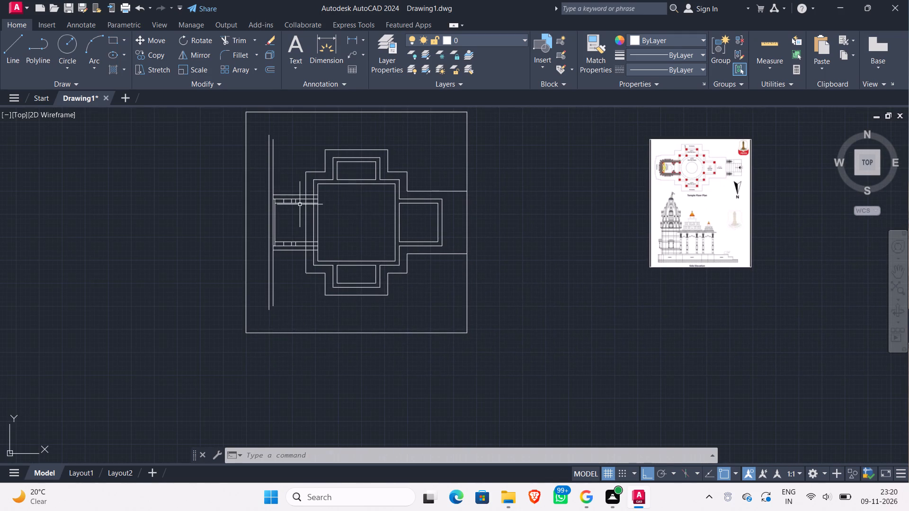
Trim away the three short vertical lines inside each of the Garbh Grah's north and south walls.
scroll(290, 204, up, 3)
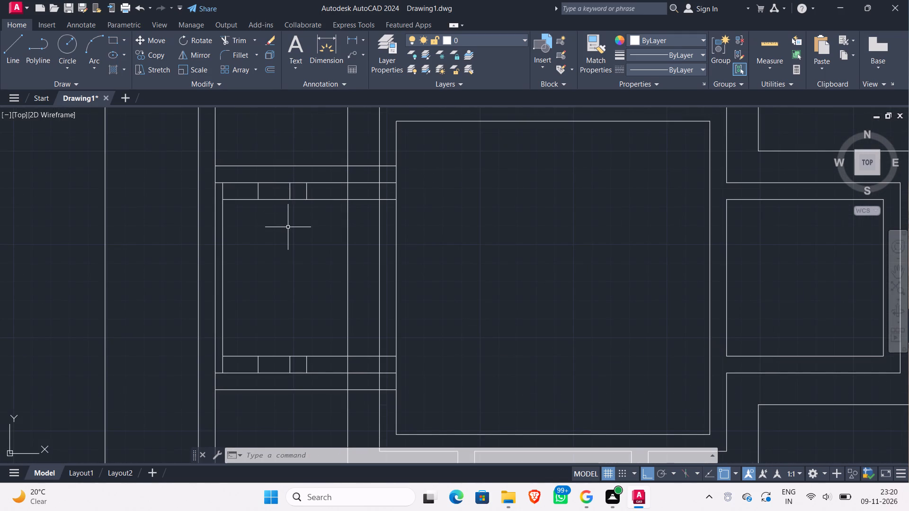
scroll(288, 227, up, 1)
text(tr)
key(Return)
key(Return)
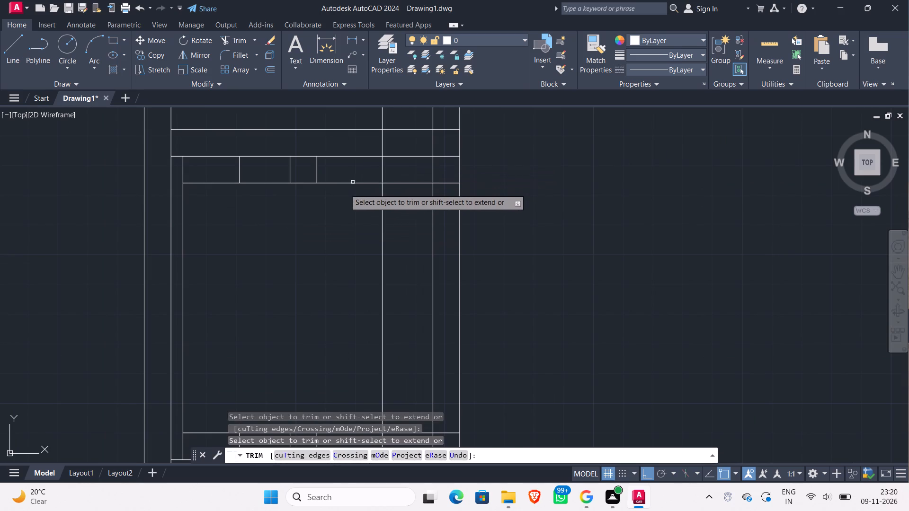
scroll(341, 192, down, 2)
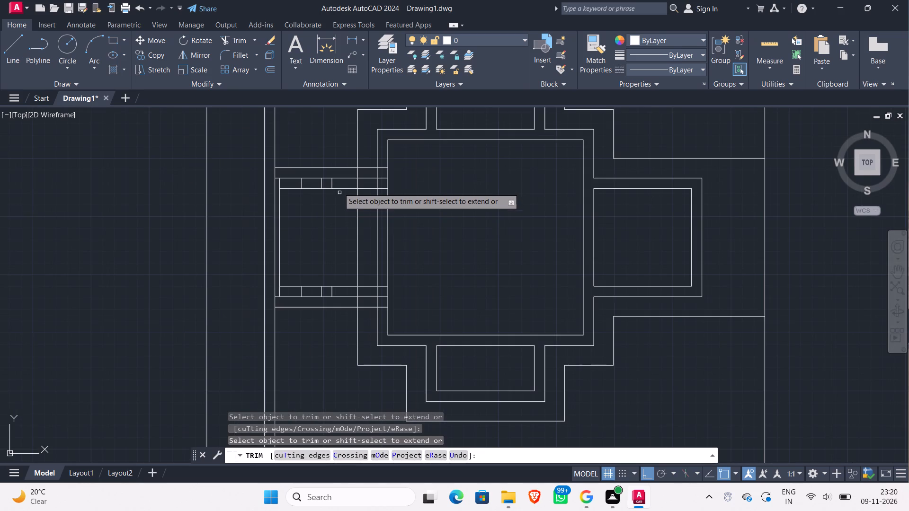
scroll(337, 182, up, 2)
click(337, 182)
click(227, 188)
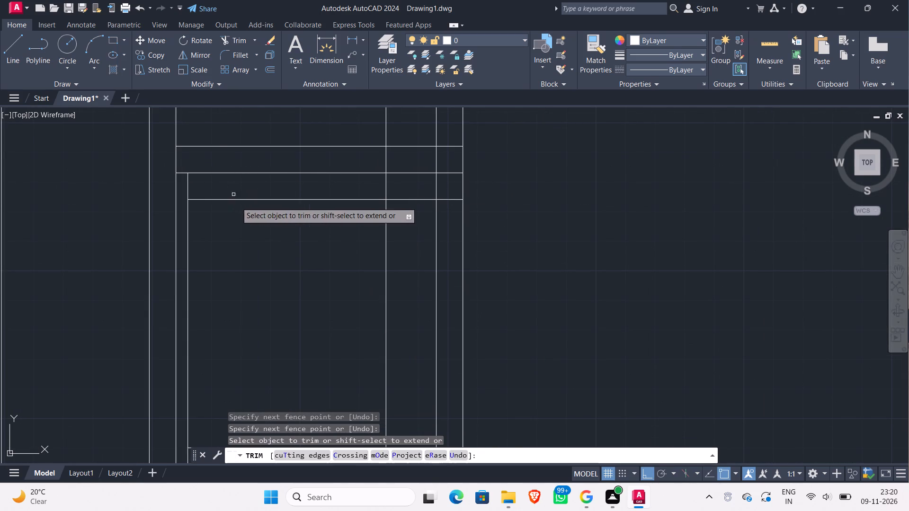
middle_drag(250, 303, 252, 262)
scroll(250, 303, down, 1)
scroll(313, 361, up, 1)
click(304, 361)
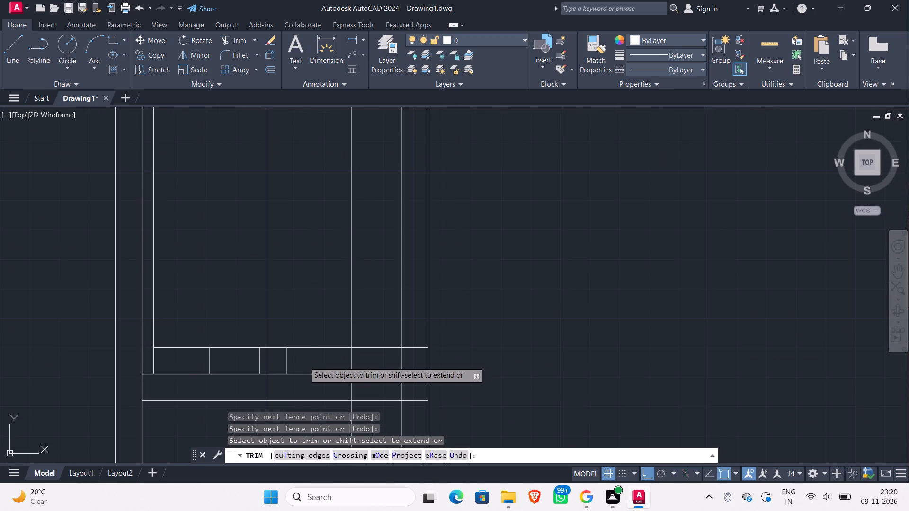
click(179, 358)
key(Escape)
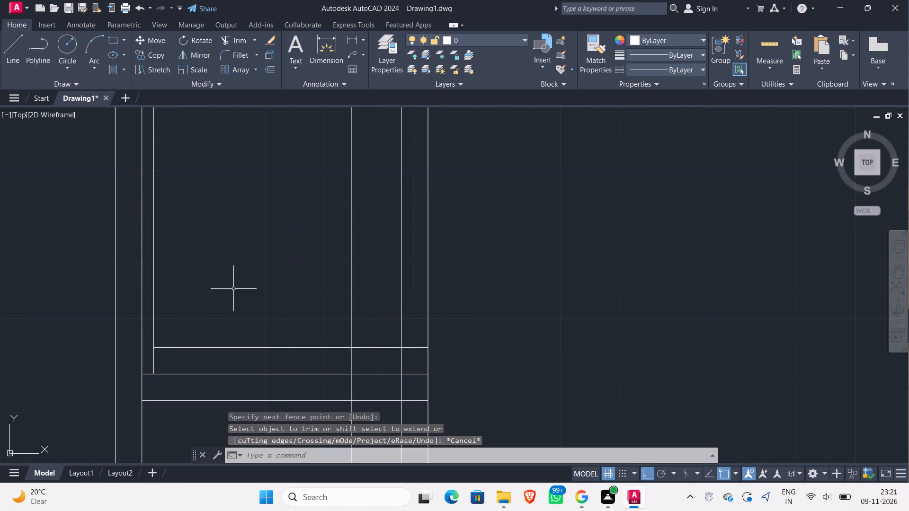
Measure the Garbh Grah's interior width and depth between its walls and the stepped outline's west segment.
scroll(249, 278, down, 2)
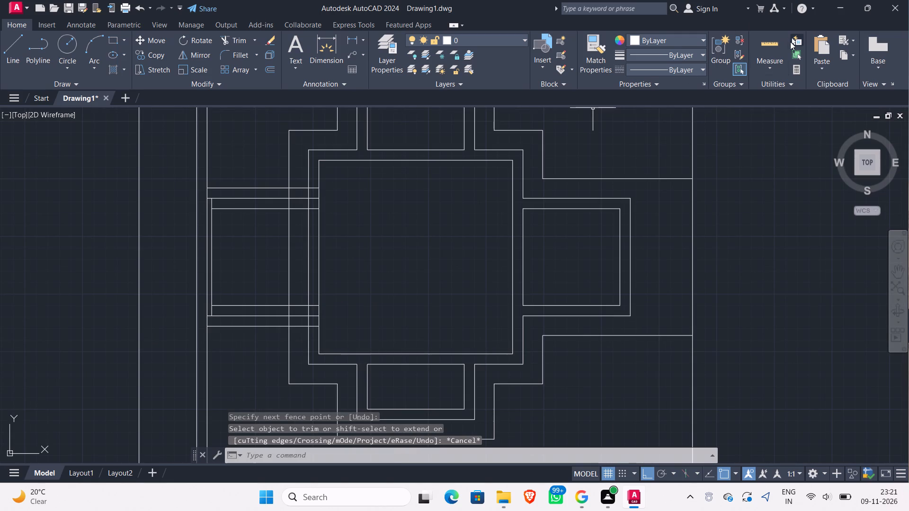
click(766, 37)
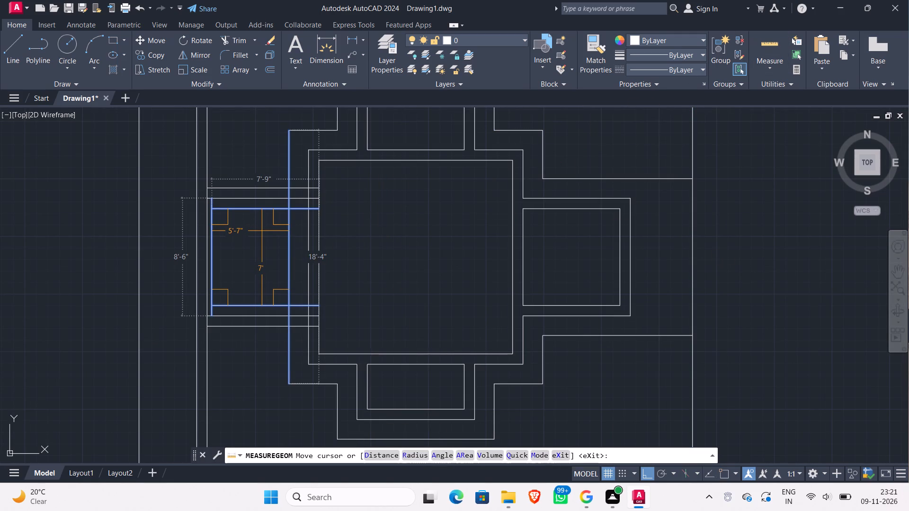
scroll(262, 231, down, 2)
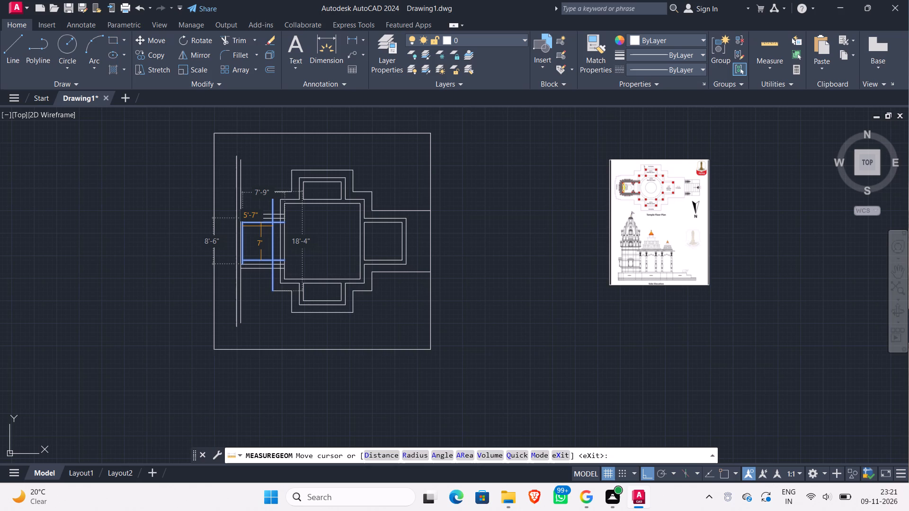
scroll(261, 226, up, 2)
key(Escape)
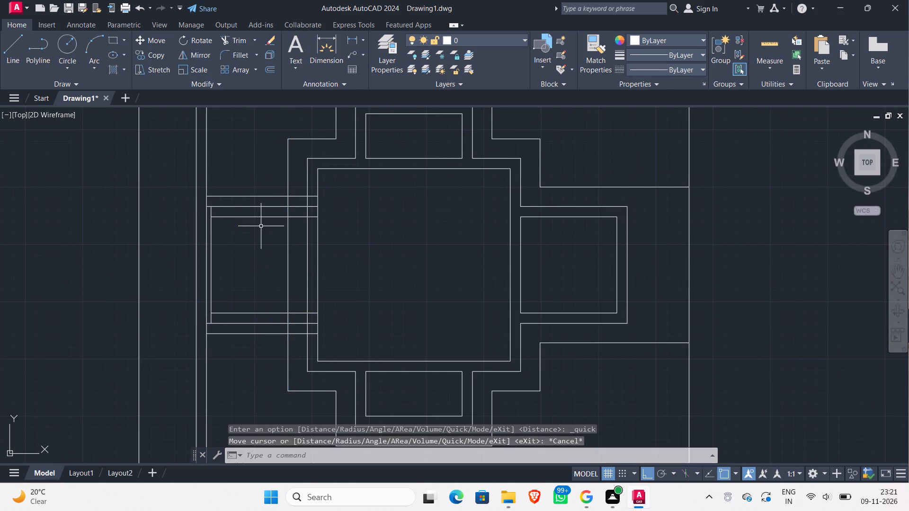
Examine the Garbh Grah's 5'11"X5'11" interior and its surrounding walls in the reference floor plan.
scroll(424, 255, down, 2)
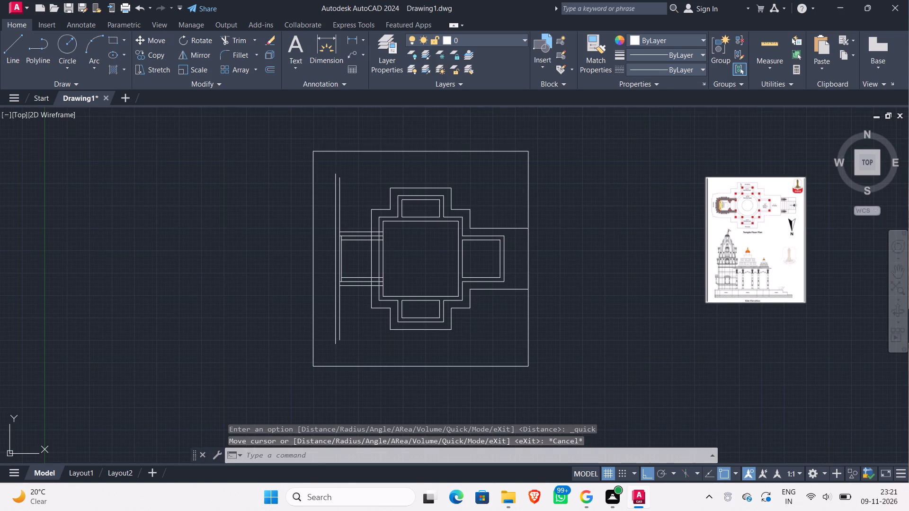
scroll(759, 212, up, 4)
scroll(677, 179, up, 2)
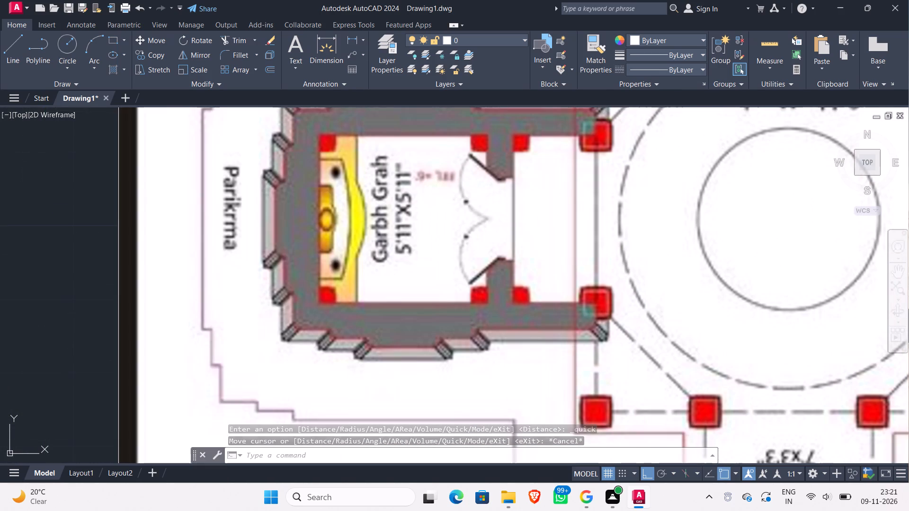
scroll(551, 192, down, 3)
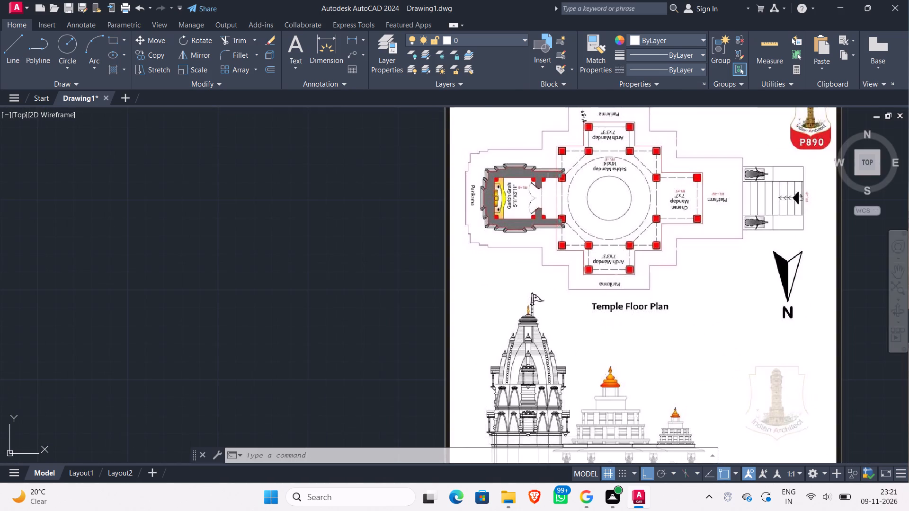
scroll(548, 196, down, 1)
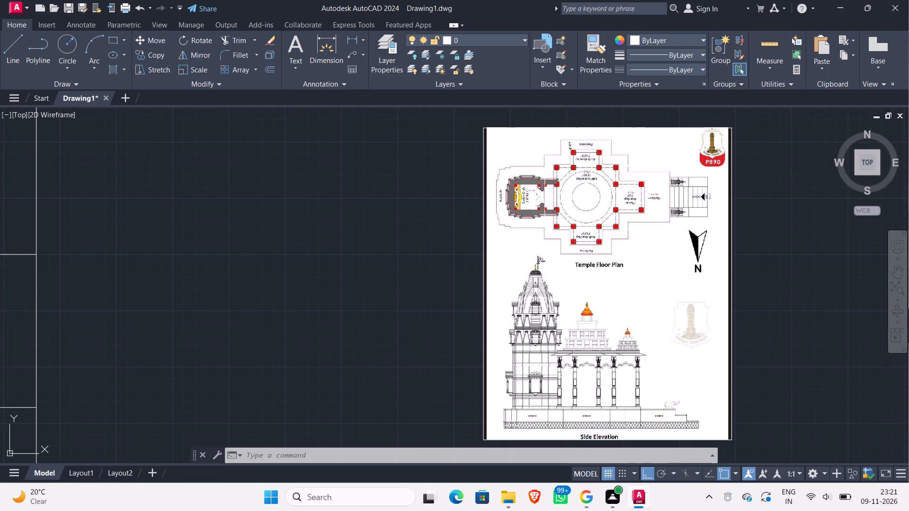
middle_drag(315, 278, 472, 275)
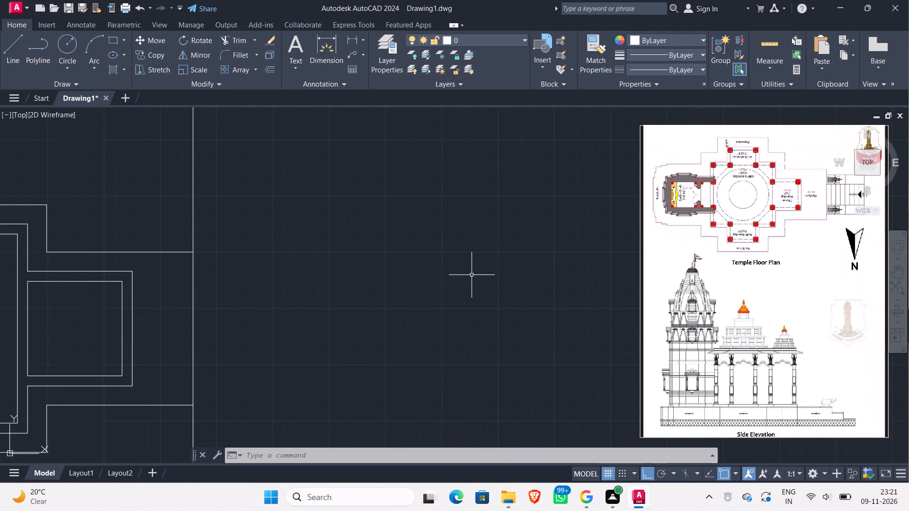
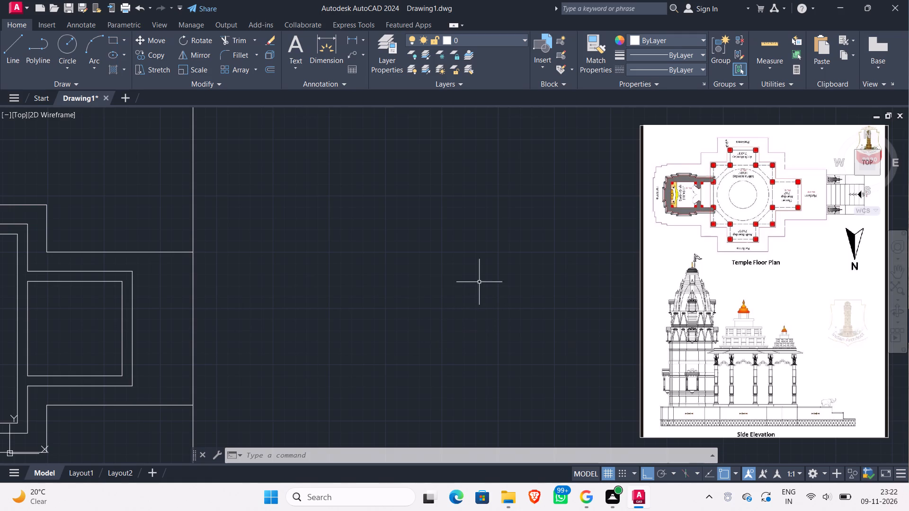
Trim the two sets of three horizontal lines on the plan's west side back to the outermost stepped outline.
scroll(277, 326, down, 2)
middle_drag(277, 326, 277, 326)
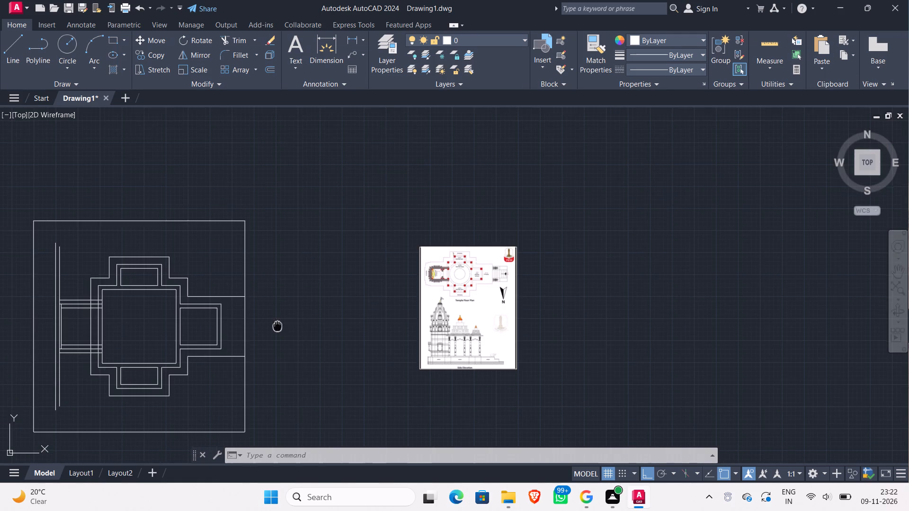
middle_drag(277, 326, 346, 320)
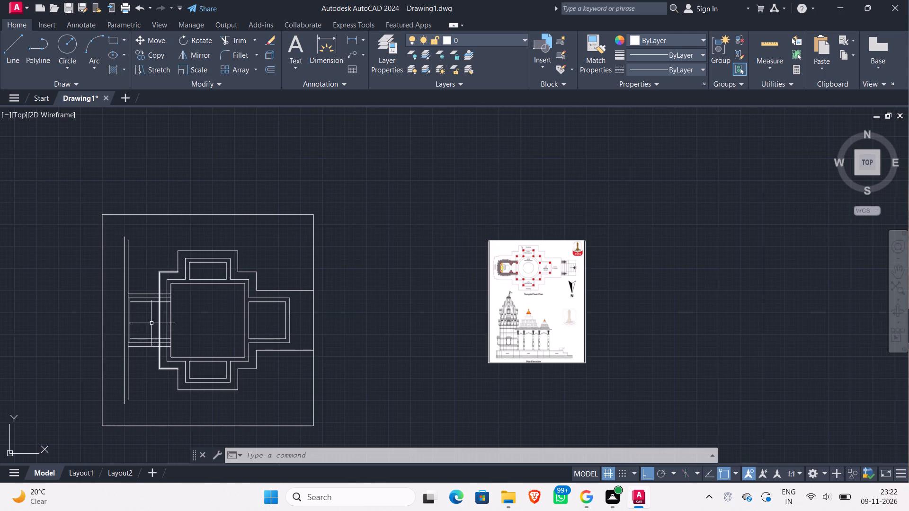
scroll(150, 317, up, 2)
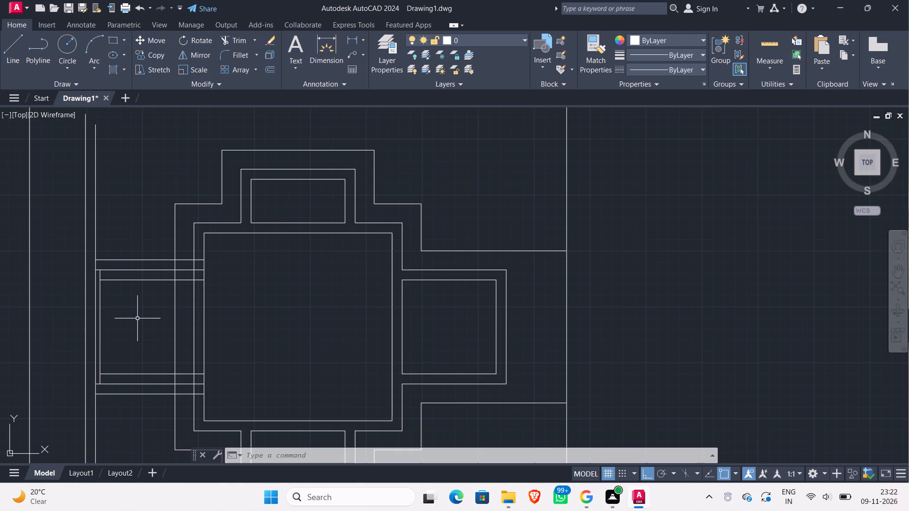
text(tr)
key(Return)
key(Return)
click(137, 305)
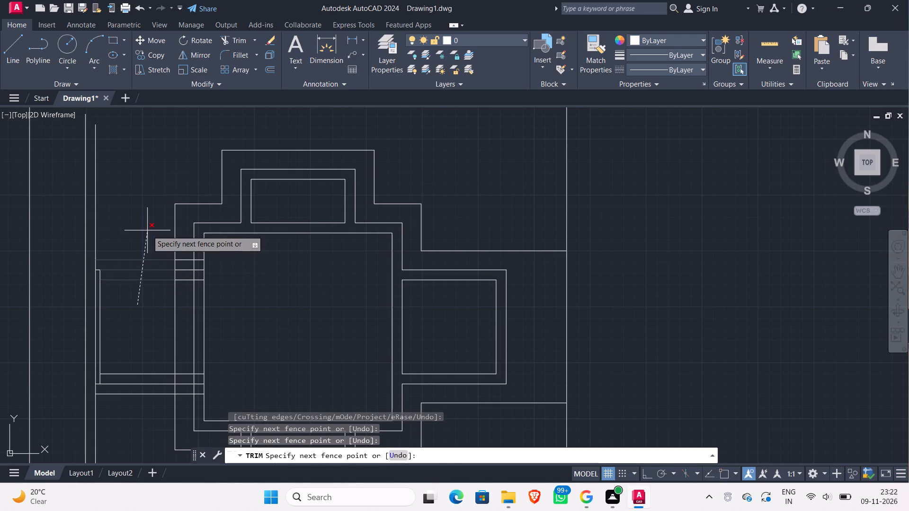
click(147, 230)
click(124, 355)
click(114, 407)
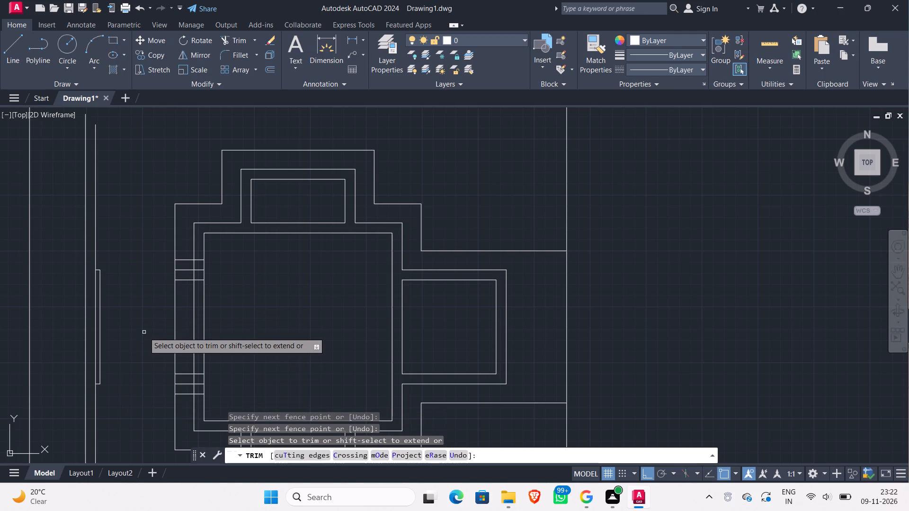
key(Escape)
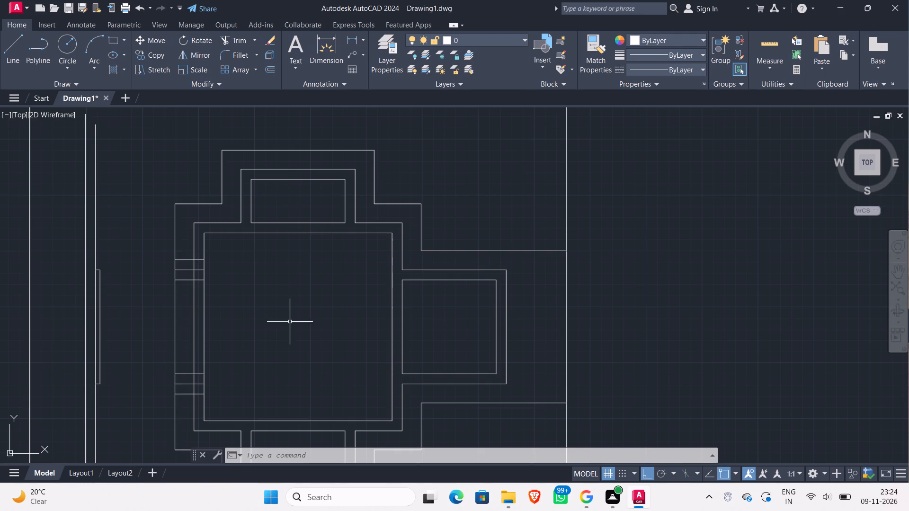
Start a line at the midpoint of the outer outline's west edge, checking the Garbh Grah in the reference floor plan.
key(l)
key(Return)
click(174, 326)
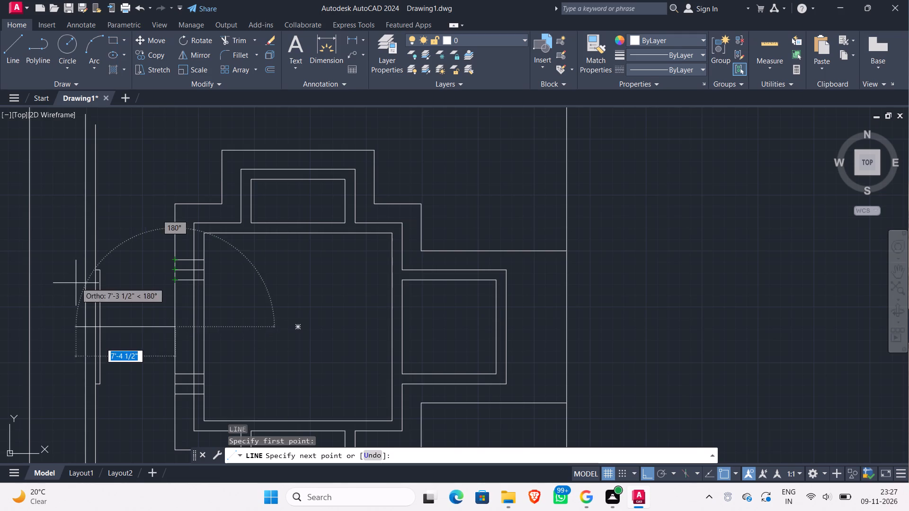
scroll(271, 352, down, 3)
scroll(476, 344, up, 3)
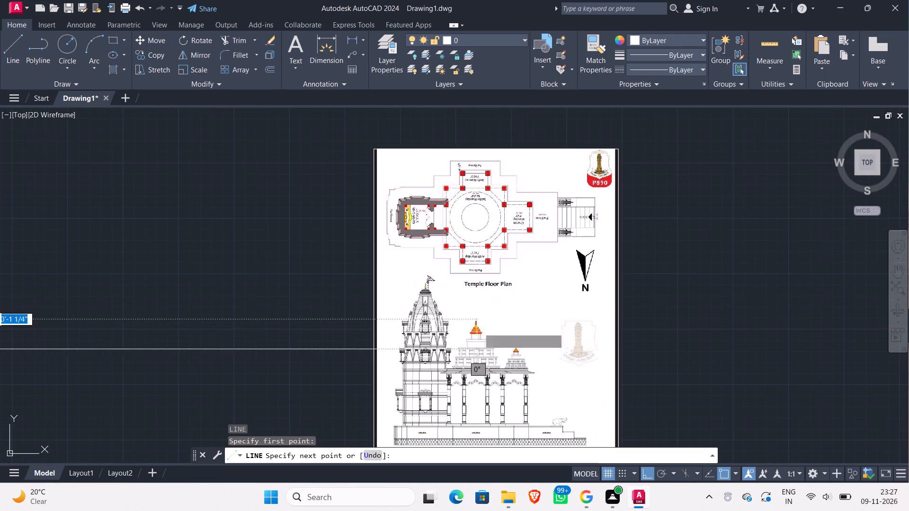
scroll(490, 243, up, 1)
scroll(360, 189, up, 2)
scroll(420, 241, up, 3)
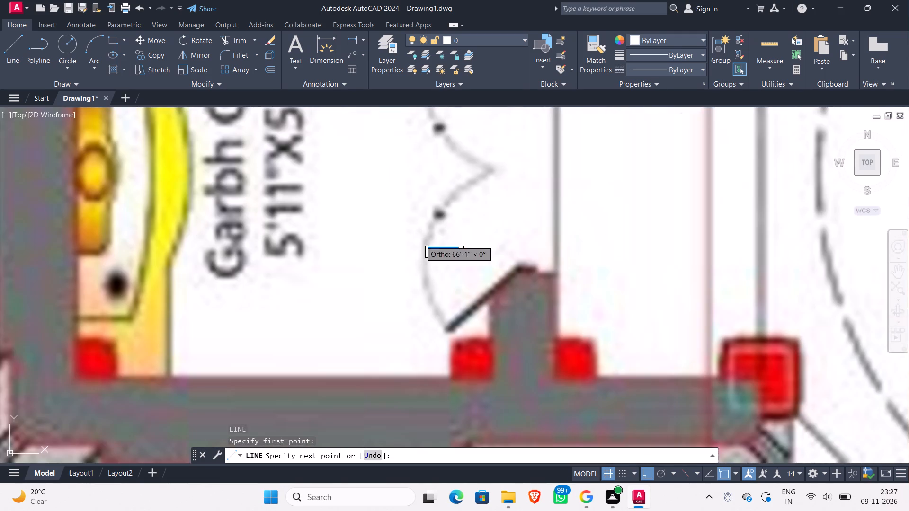
scroll(371, 212, down, 3)
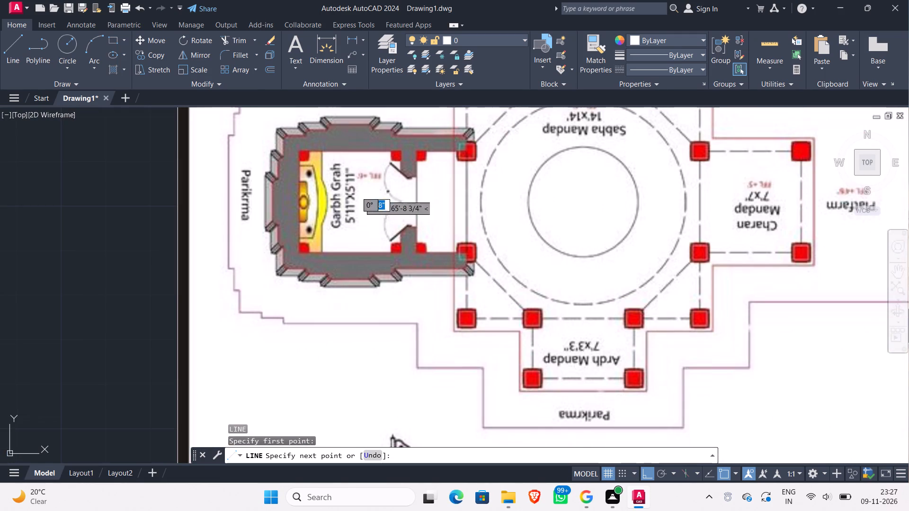
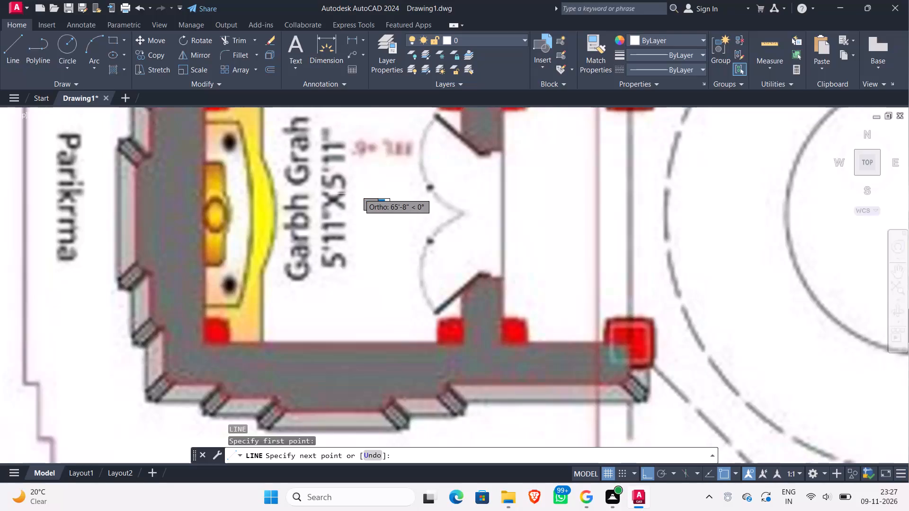
Examine the Garbh Grah's layout and size label in the reference floor plan.
scroll(359, 194, down, 2)
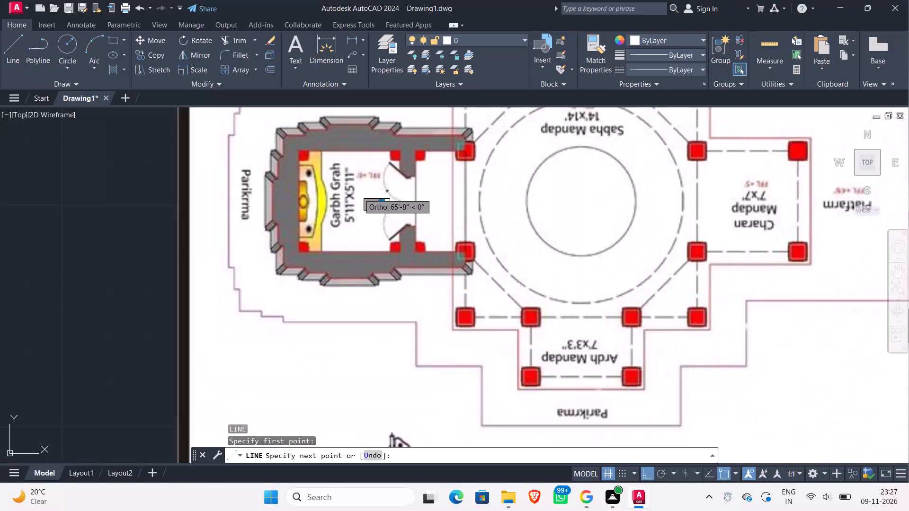
scroll(359, 194, down, 4)
scroll(359, 194, up, 5)
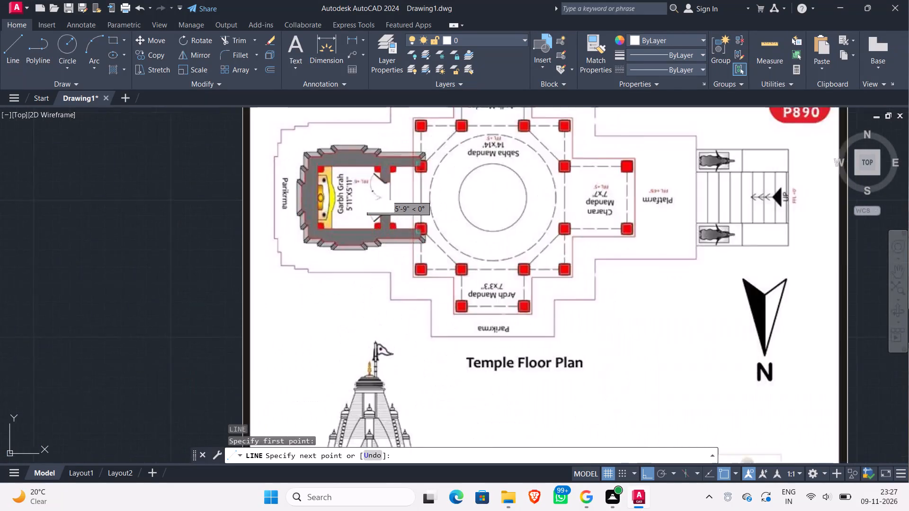
scroll(359, 195, up, 4)
scroll(359, 195, down, 3)
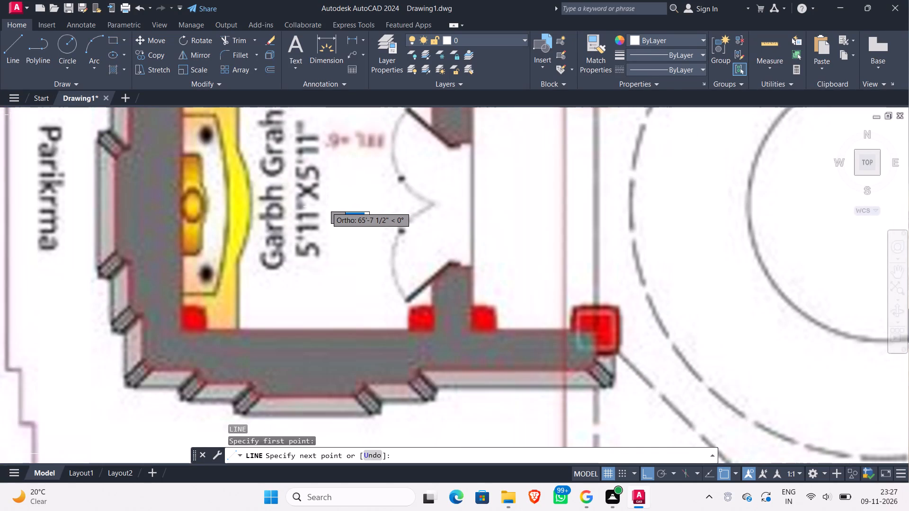
scroll(326, 207, down, 7)
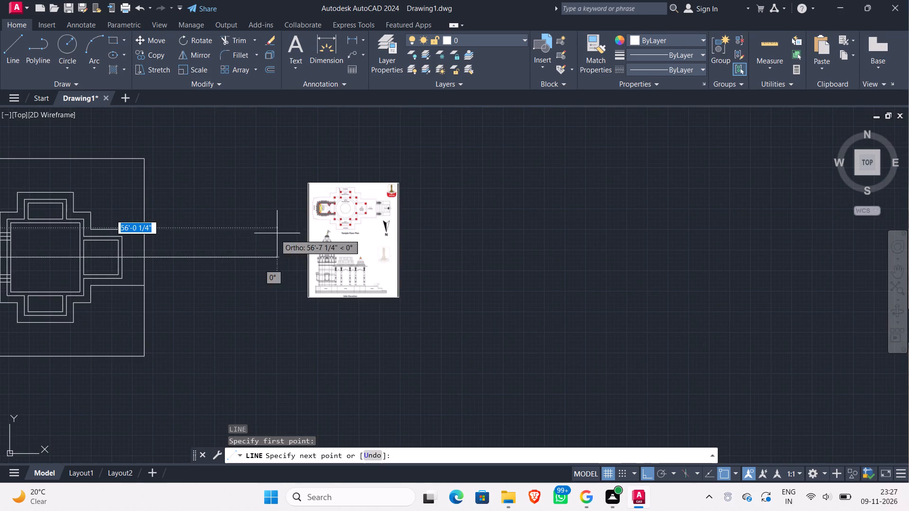
middle_drag(226, 251, 351, 263)
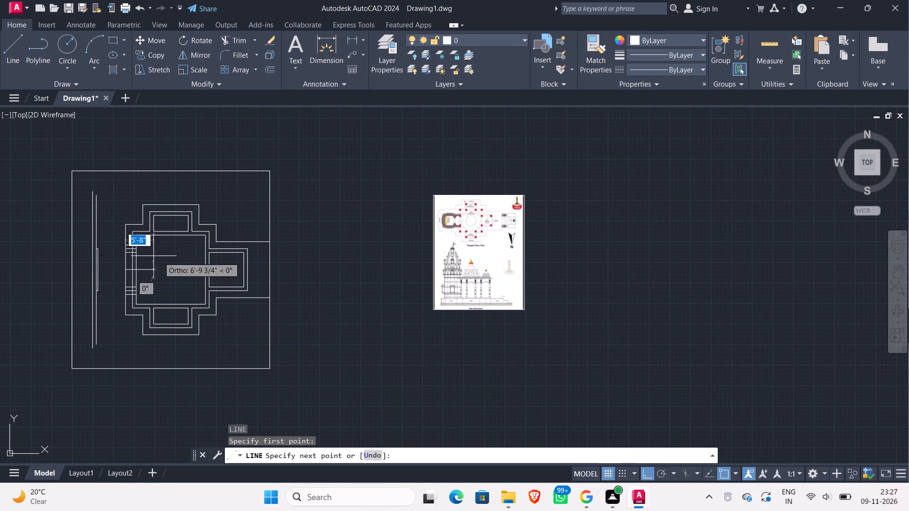
scroll(436, 224, up, 2)
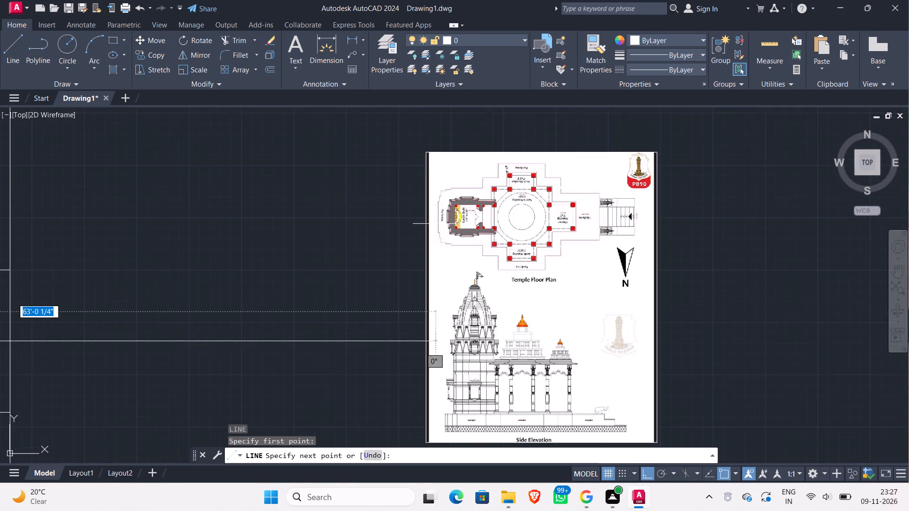
scroll(473, 225, up, 3)
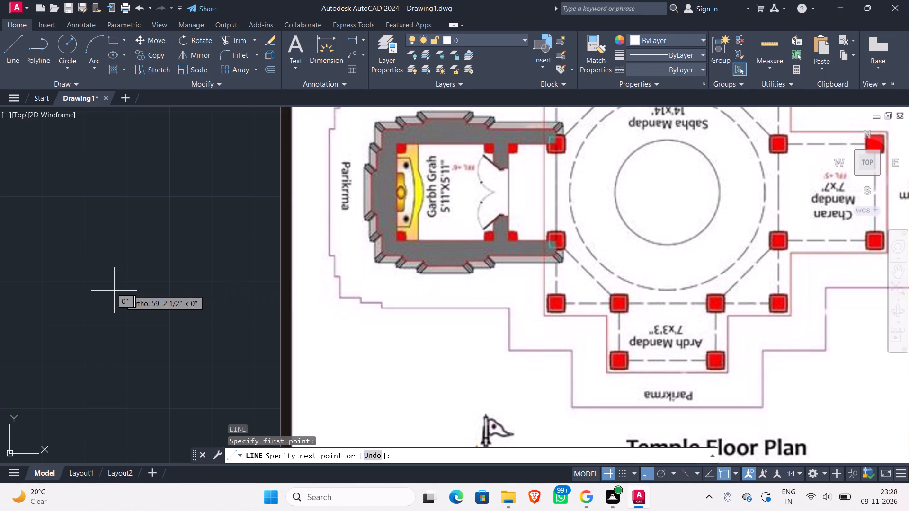
Draw the line's first segment 2'11.5" north along the outer outline from the midpoint of its west edge.
middle_drag(114, 289, 645, 246)
scroll(439, 285, down, 4)
middle_drag(331, 309, 531, 275)
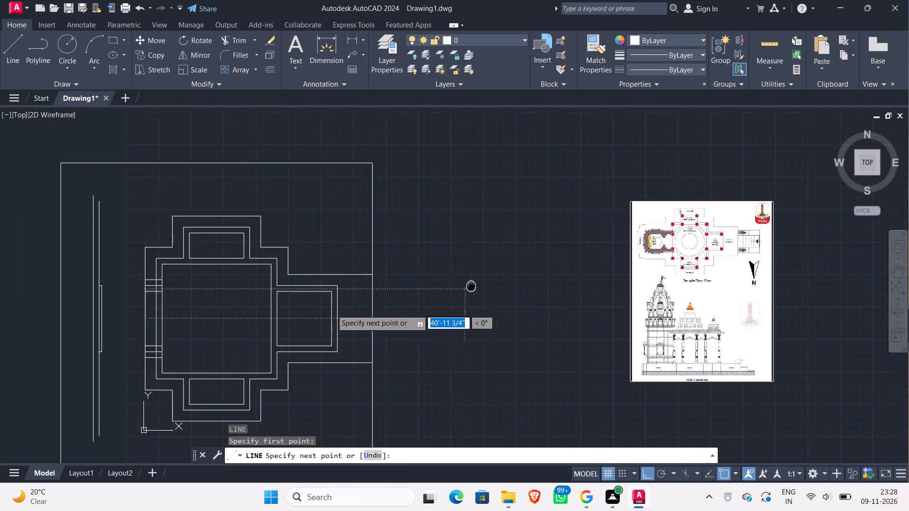
middle_drag(531, 275, 583, 260)
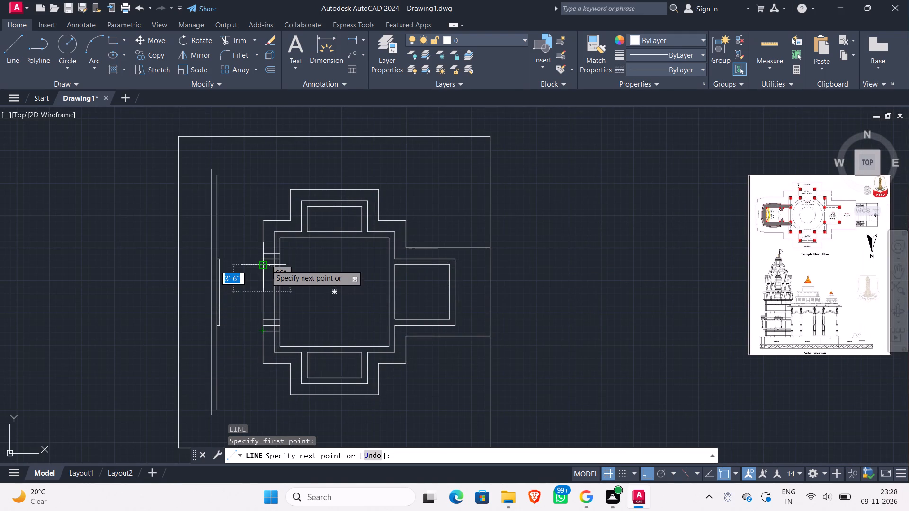
middle_drag(266, 264, 291, 304)
scroll(287, 304, up, 3)
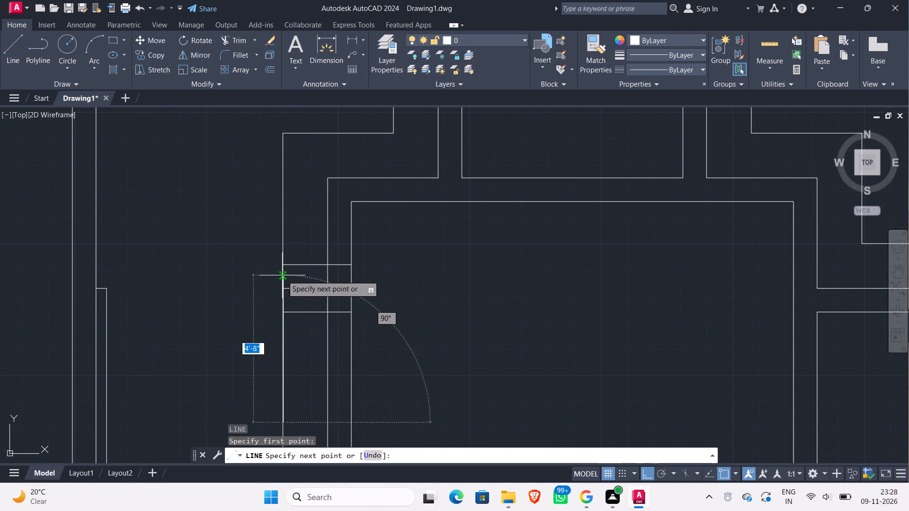
text(2'11)
text(.5")
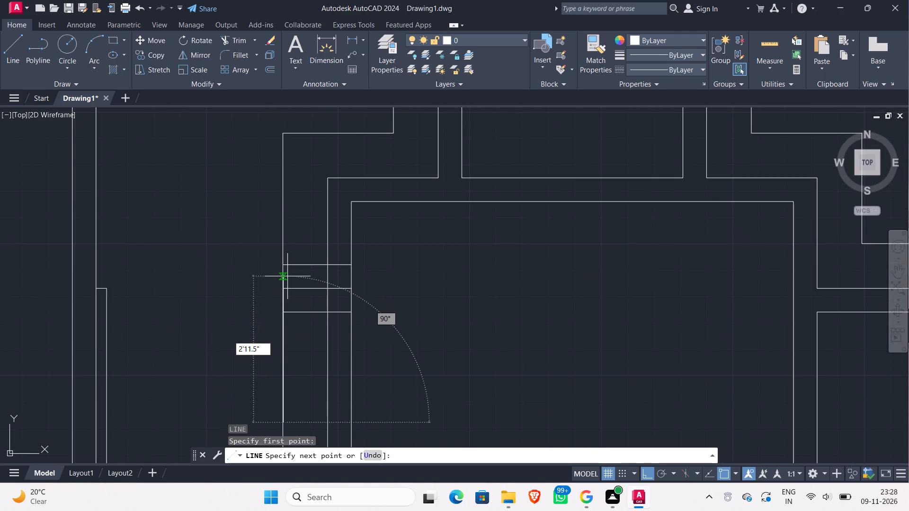
key(Return)
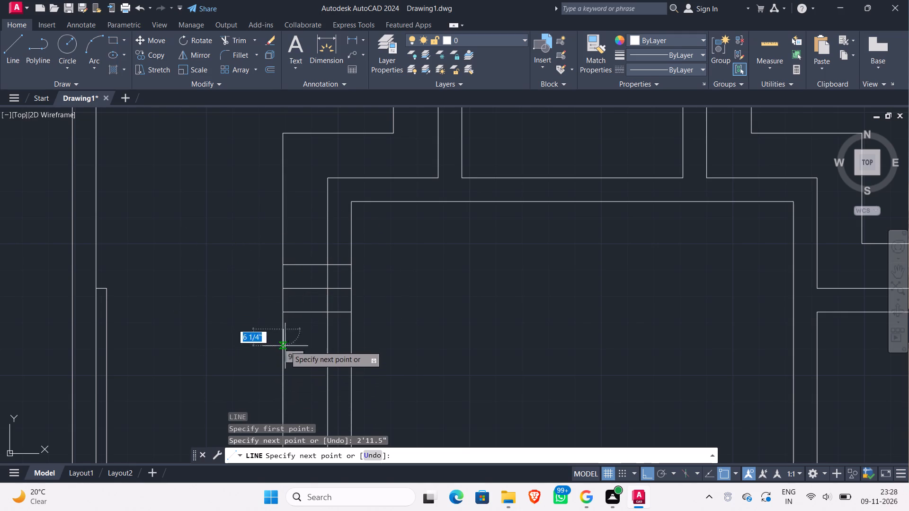
Continue the line 5'11" west to the nearer of the two long vertical lines and end it there.
scroll(262, 381, down, 1)
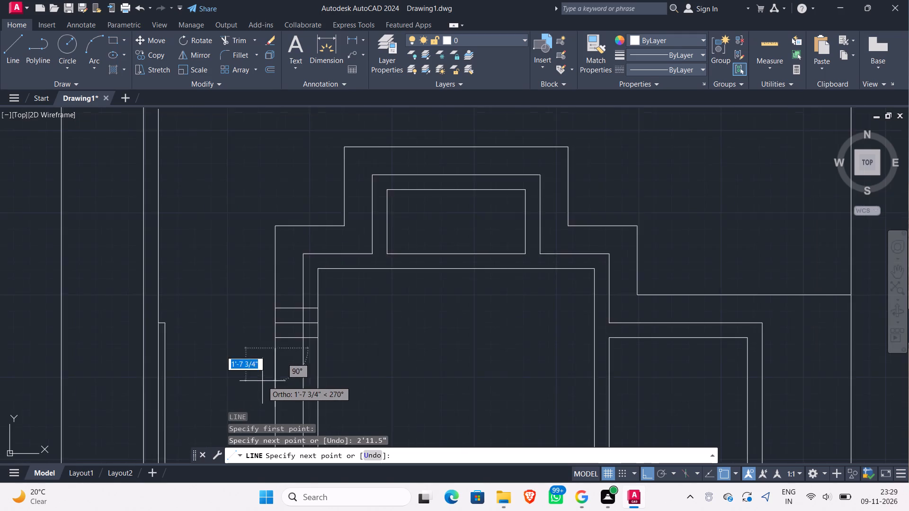
scroll(262, 381, down, 1)
scroll(262, 381, up, 1)
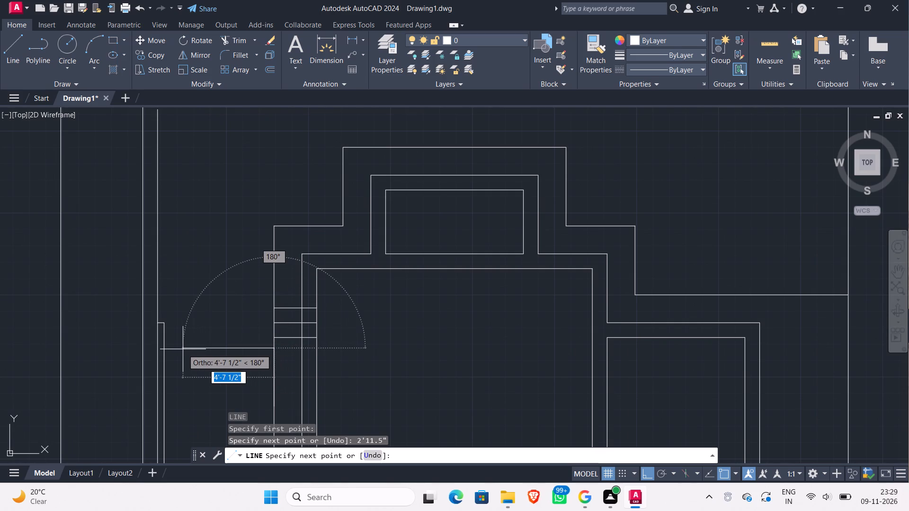
middle_drag(182, 349, 258, 307)
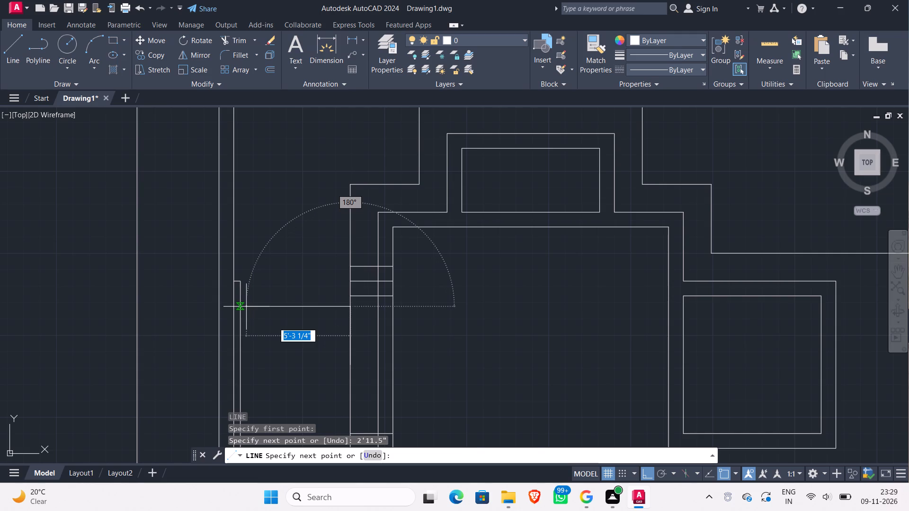
scroll(246, 307, down, 3)
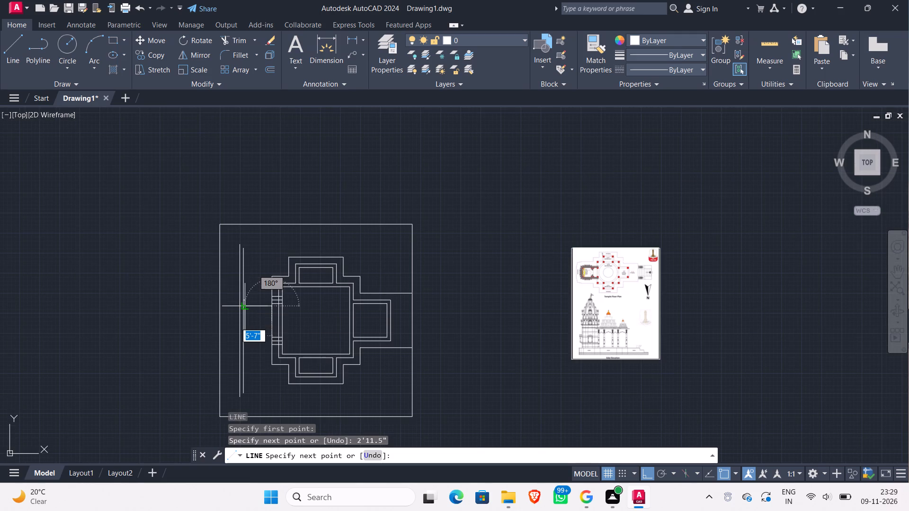
scroll(594, 274, up, 5)
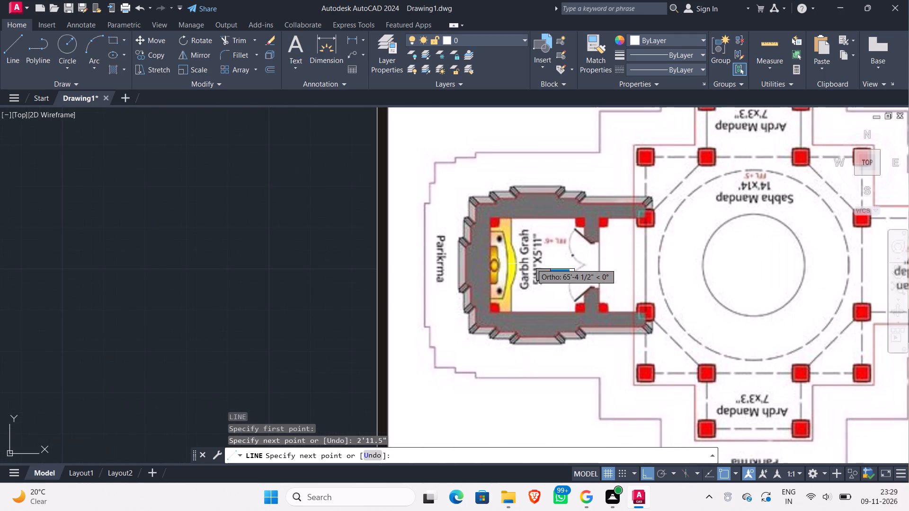
scroll(553, 262, down, 3)
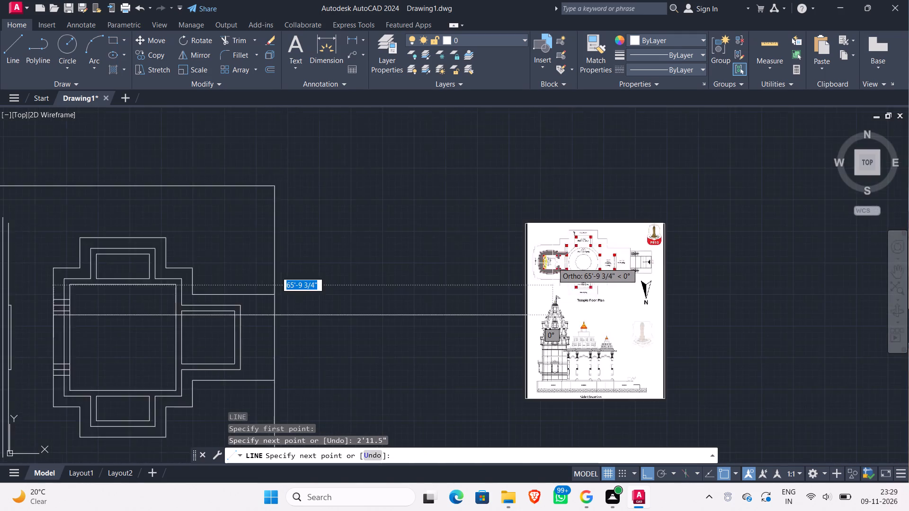
scroll(553, 263, down, 4)
scroll(416, 276, up, 6)
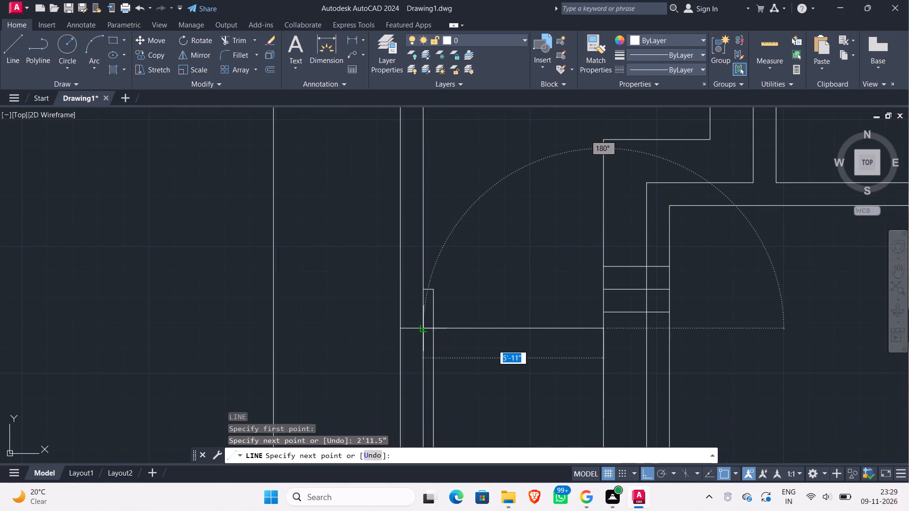
scroll(422, 327, up, 2)
scroll(422, 327, down, 5)
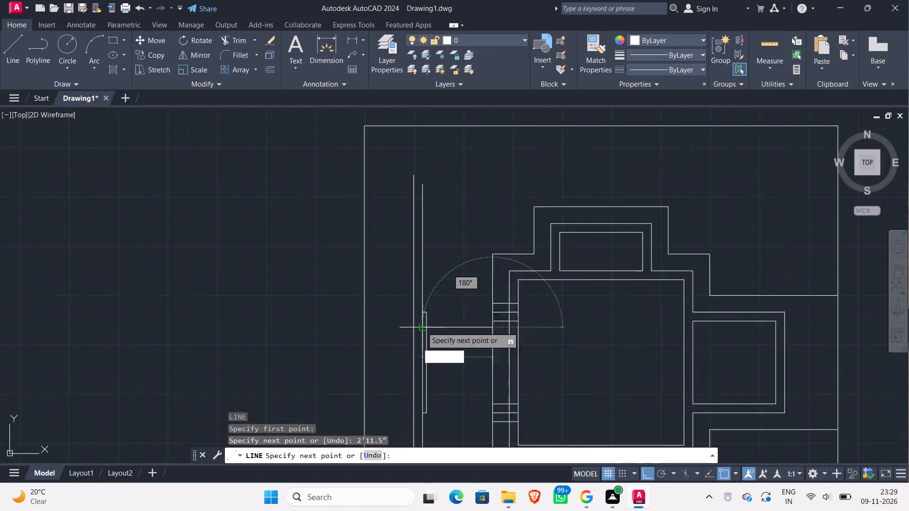
scroll(430, 328, up, 3)
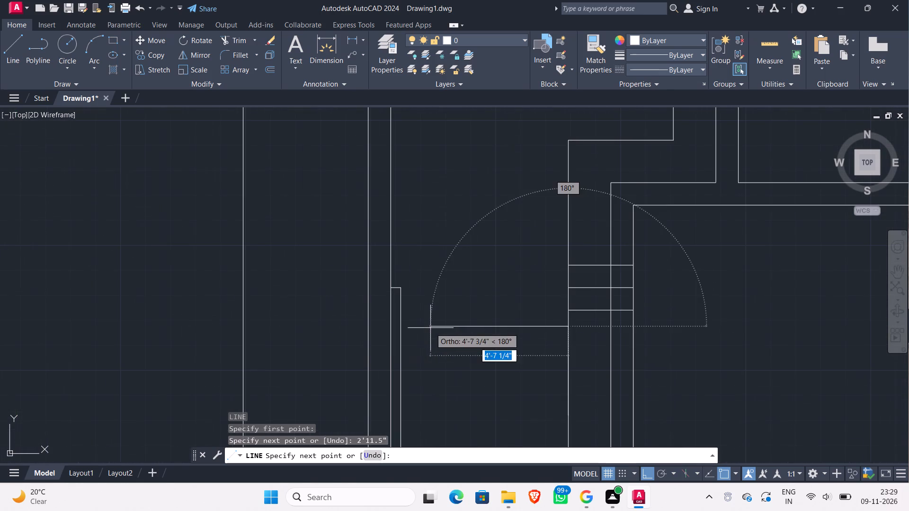
click(392, 327)
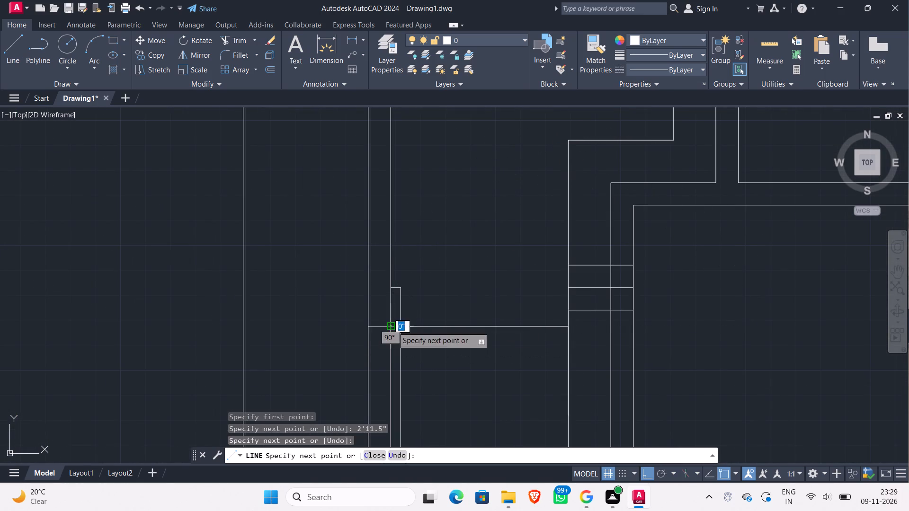
key(Escape)
Offset the new horizontal line 5'11" south to form the opposite side of the Garbh Grah.
scroll(469, 365, down, 2)
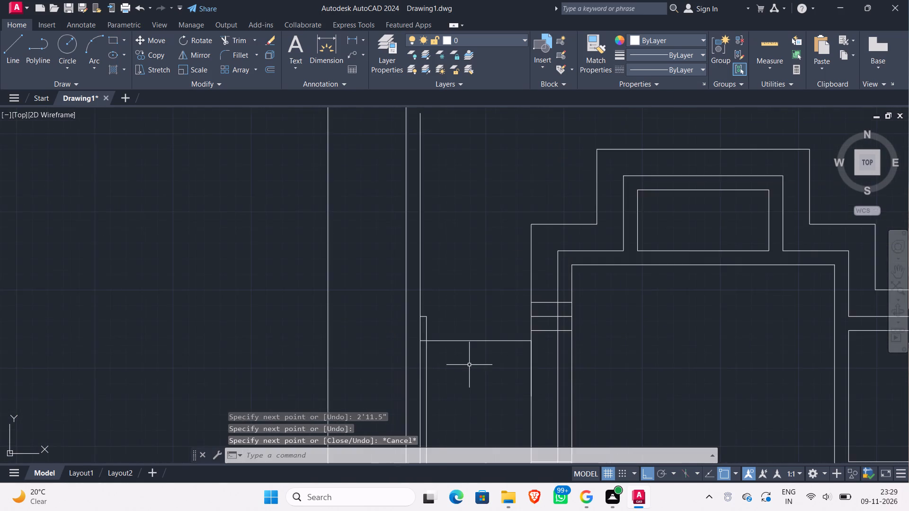
middle_drag(469, 364, 464, 298)
scroll(482, 311, up, 3)
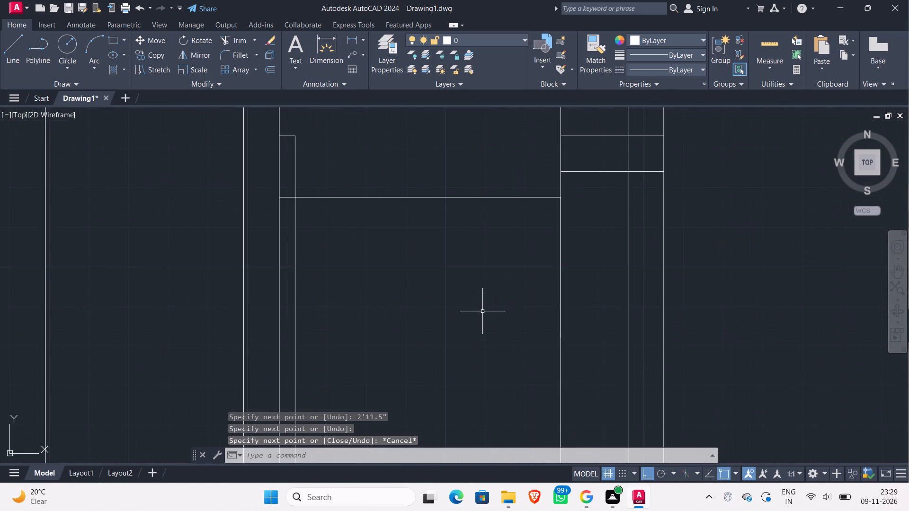
scroll(482, 311, down, 3)
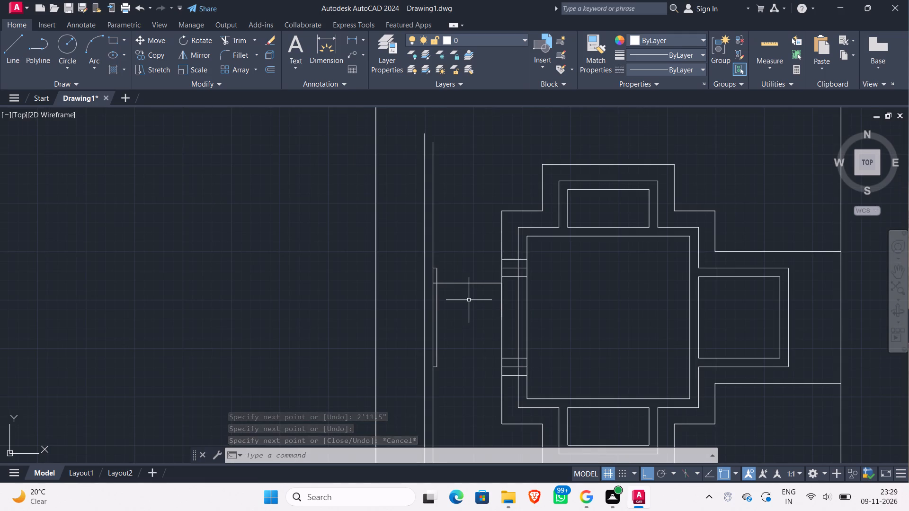
key(o)
key(Return)
key(Return)
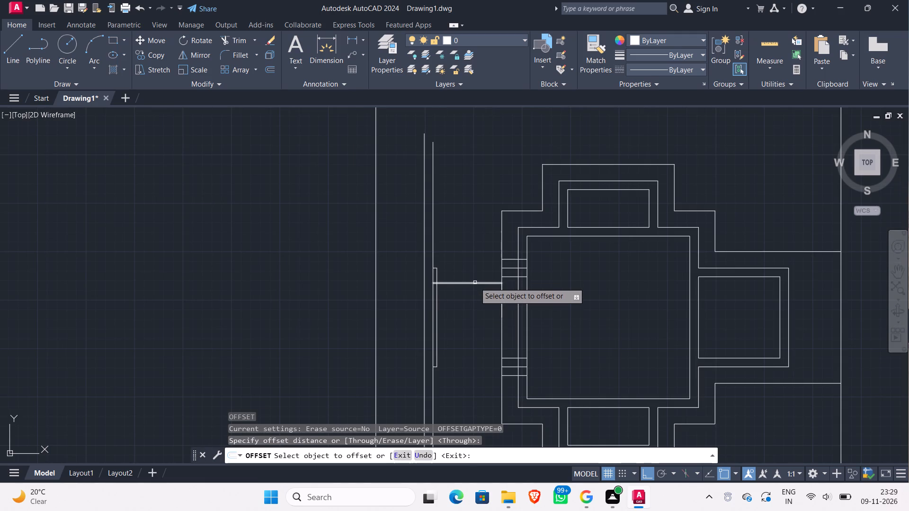
click(475, 282)
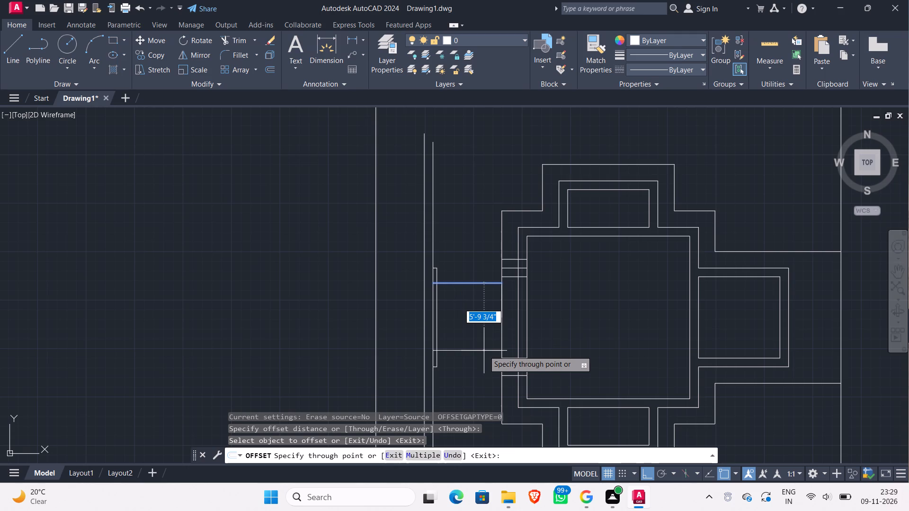
text(5')
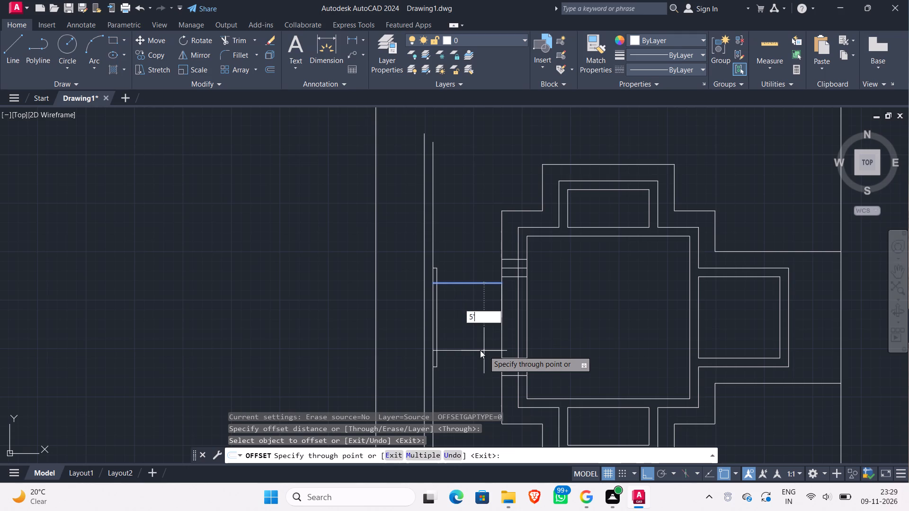
text(11)
key(shift+quotedbl)
key(Return)
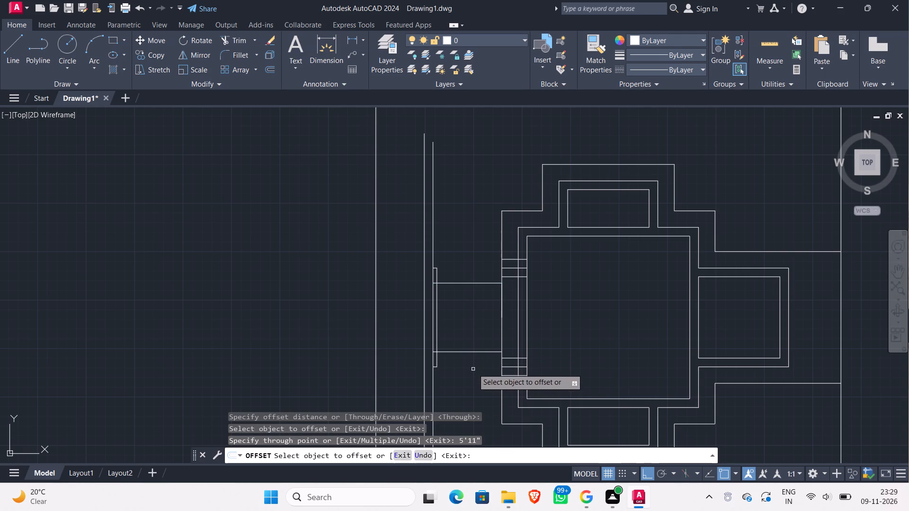
key(Escape)
Delete the short vertical construction line lying on the outer outline's west edge.
scroll(489, 310, up, 2)
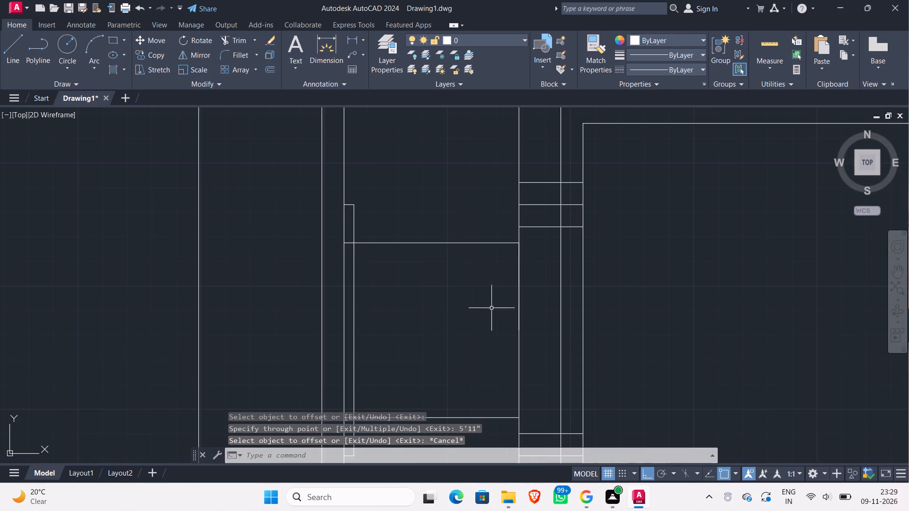
click(519, 310)
key(Delete)
Examine the Garbh Grah and its surrounding walls in the reference floor plan and compare them with the drawn layout.
scroll(462, 344, down, 2)
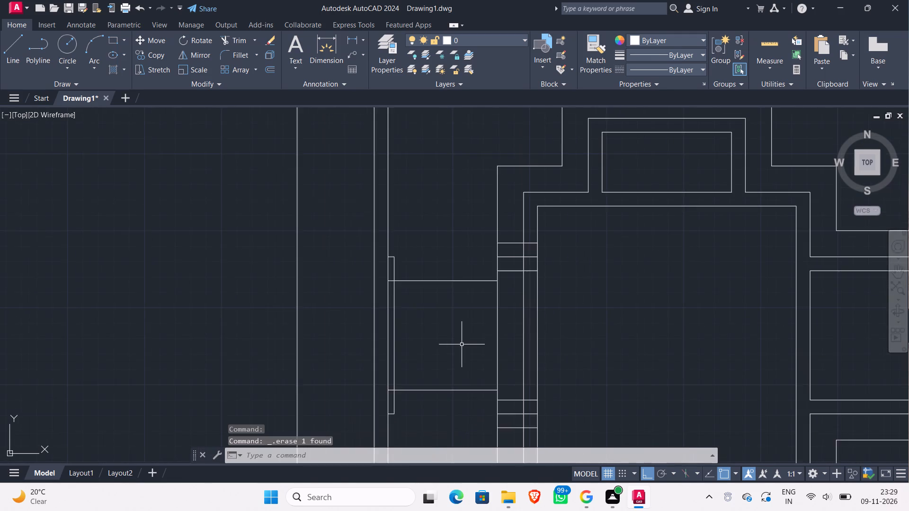
scroll(462, 344, down, 1)
middle_drag(461, 343, 248, 300)
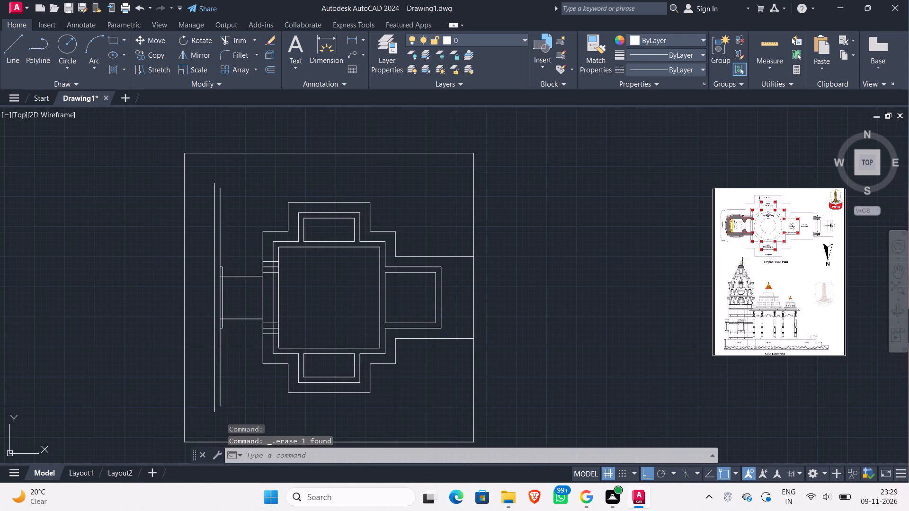
scroll(748, 268, up, 2)
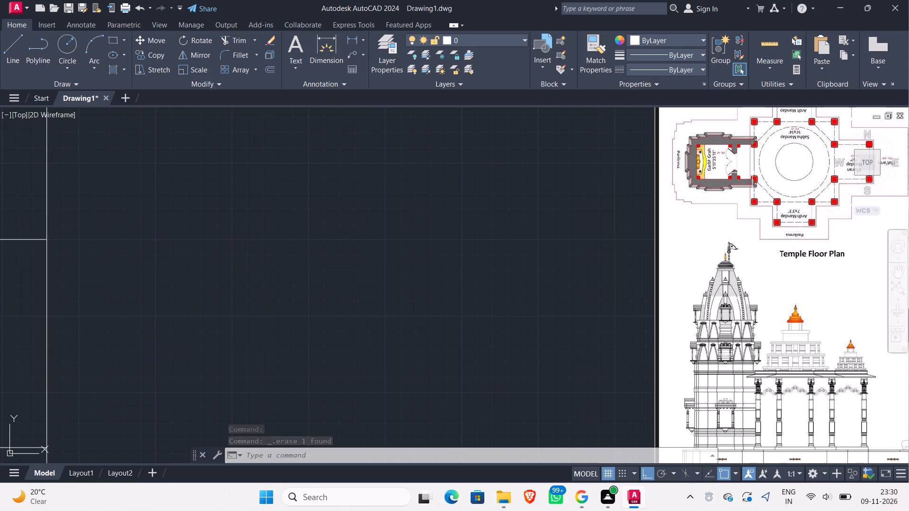
scroll(752, 173, up, 1)
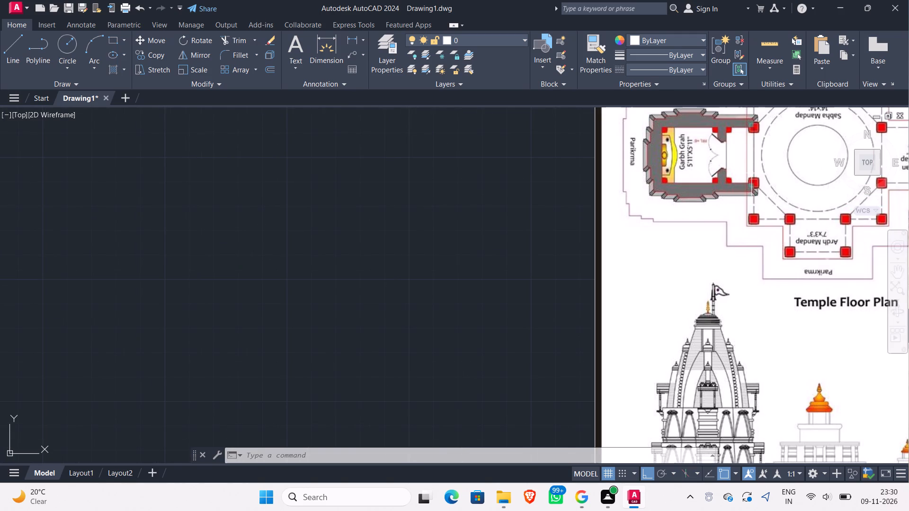
middle_drag(759, 135, 485, 237)
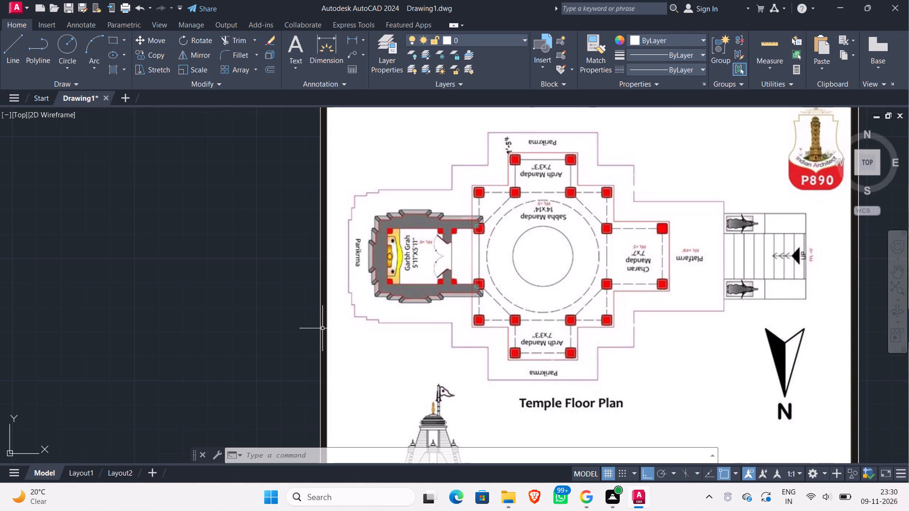
scroll(127, 391, down, 1)
middle_drag(129, 391, 469, 302)
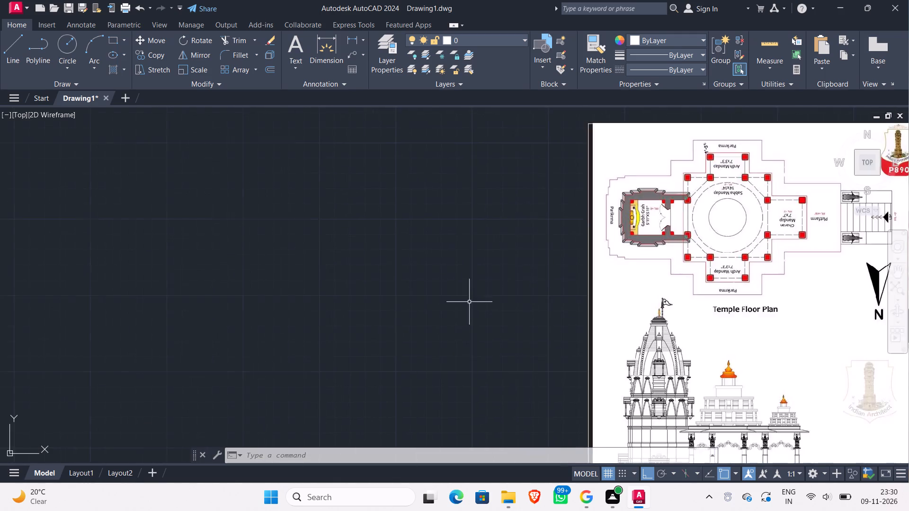
scroll(434, 316, down, 2)
middle_drag(294, 365, 591, 331)
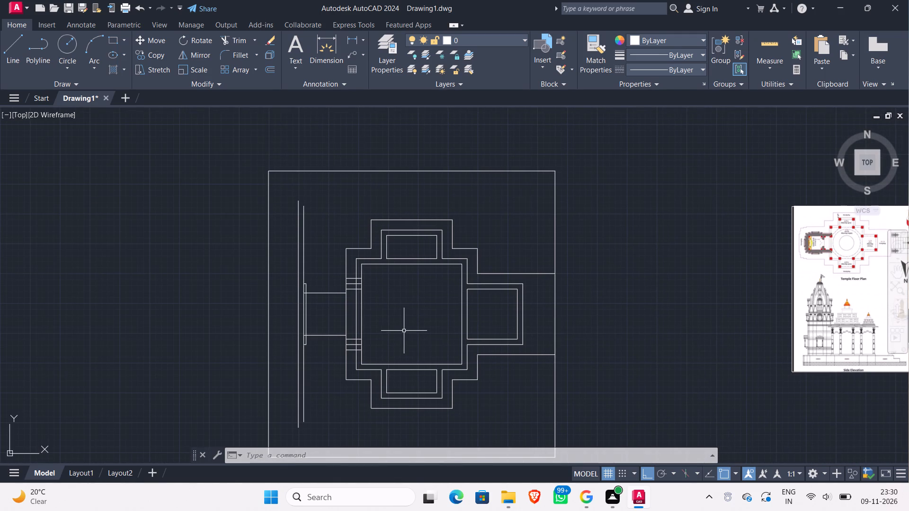
middle_drag(331, 315, 330, 313)
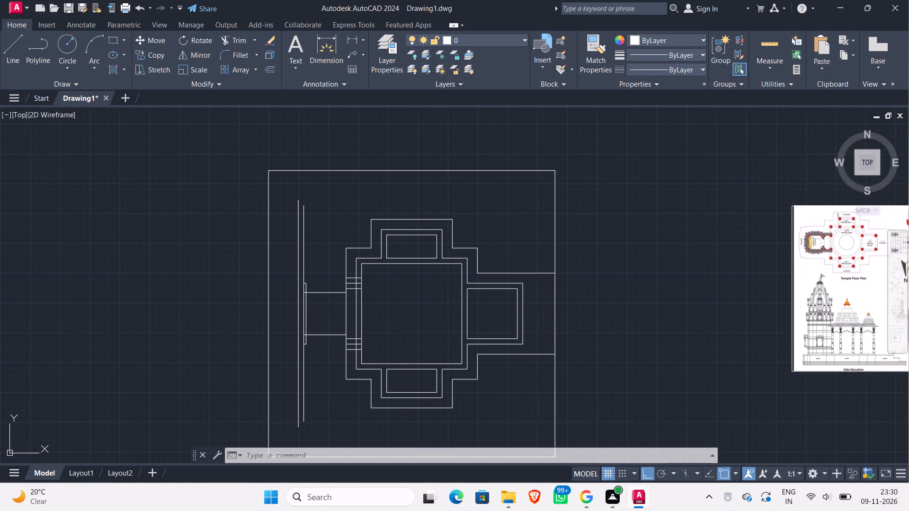
middle_drag(330, 313, 274, 211)
middle_drag(431, 215, 429, 235)
scroll(584, 243, down, 1)
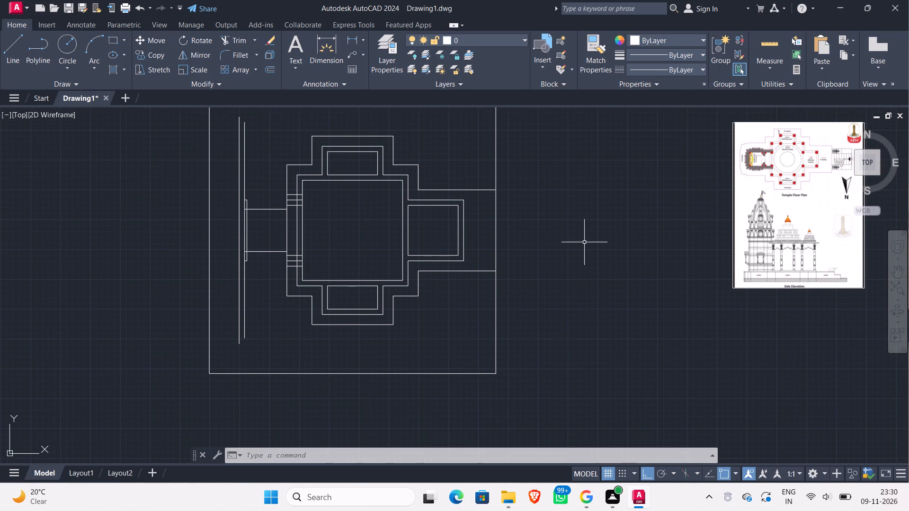
scroll(696, 182, up, 3)
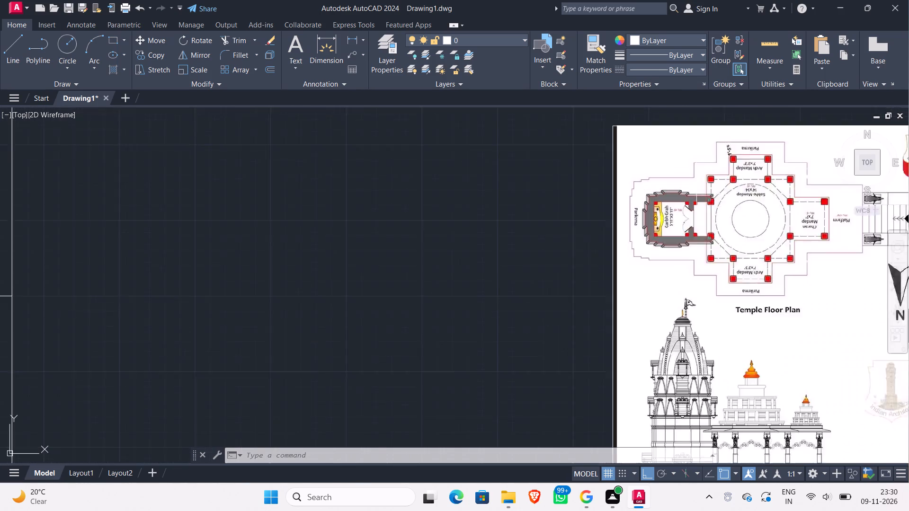
scroll(696, 182, up, 1)
scroll(762, 203, up, 1)
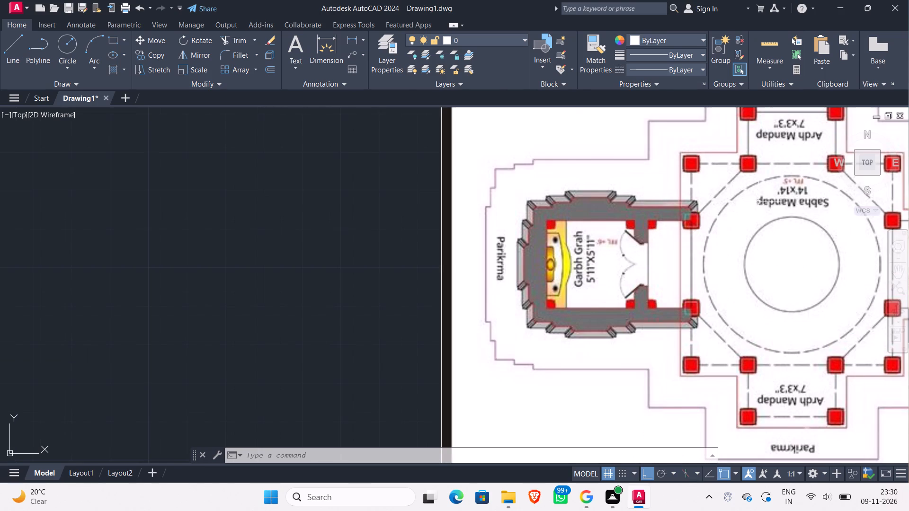
scroll(758, 202, down, 1)
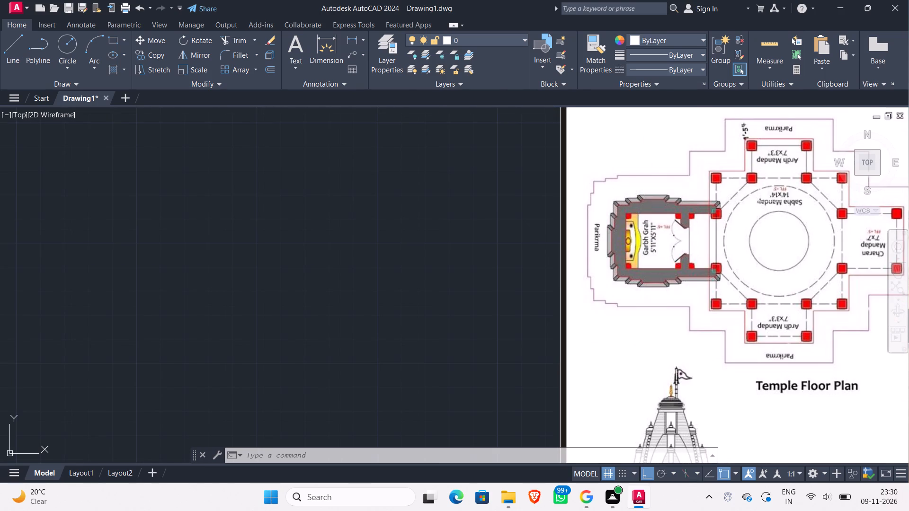
scroll(758, 202, down, 4)
middle_drag(537, 273, 595, 277)
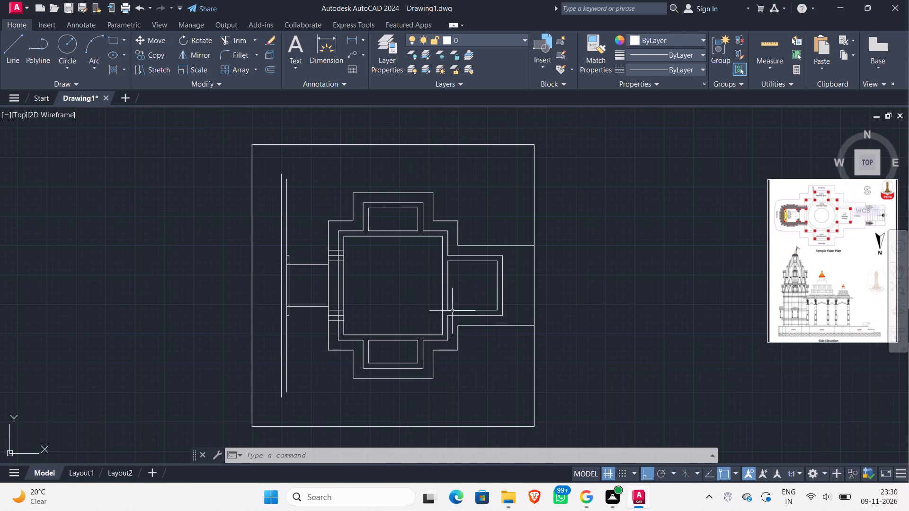
scroll(765, 289, up, 1)
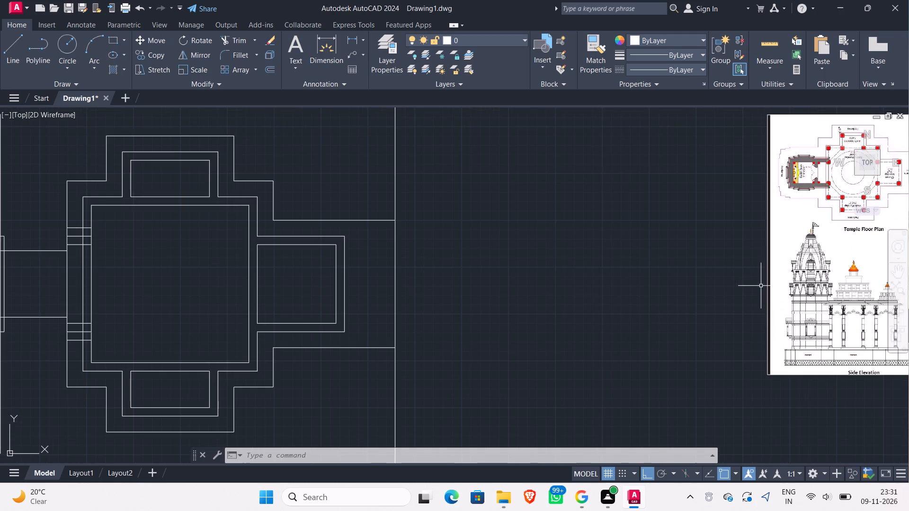
scroll(821, 214, up, 2)
scroll(746, 180, down, 4)
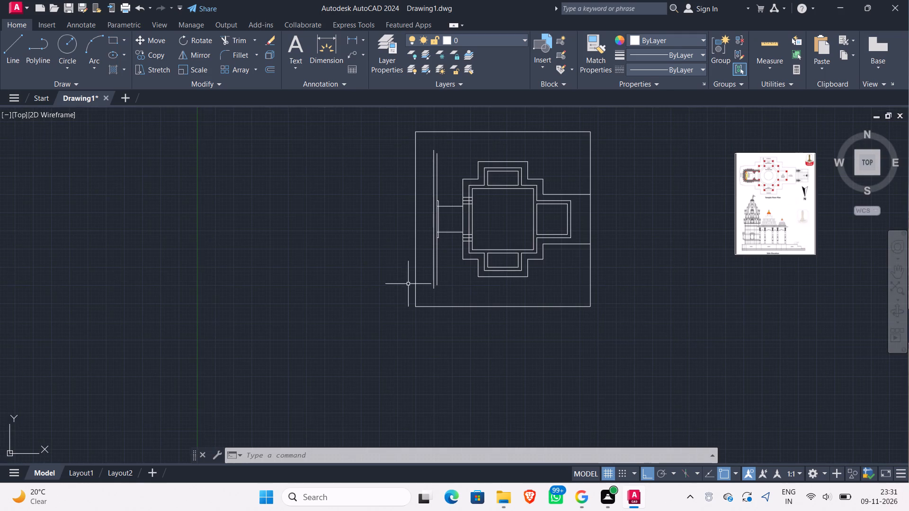
scroll(725, 172, up, 2)
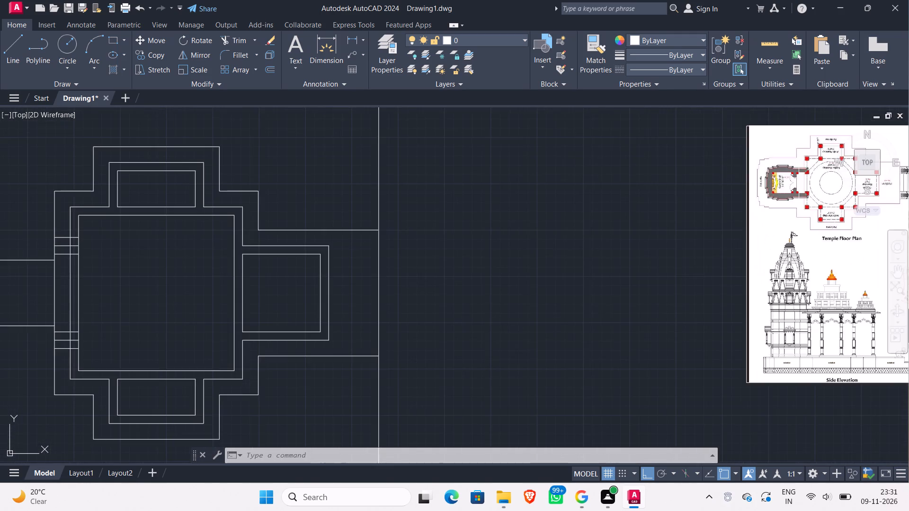
scroll(797, 177, up, 4)
scroll(738, 180, up, 2)
scroll(738, 180, down, 7)
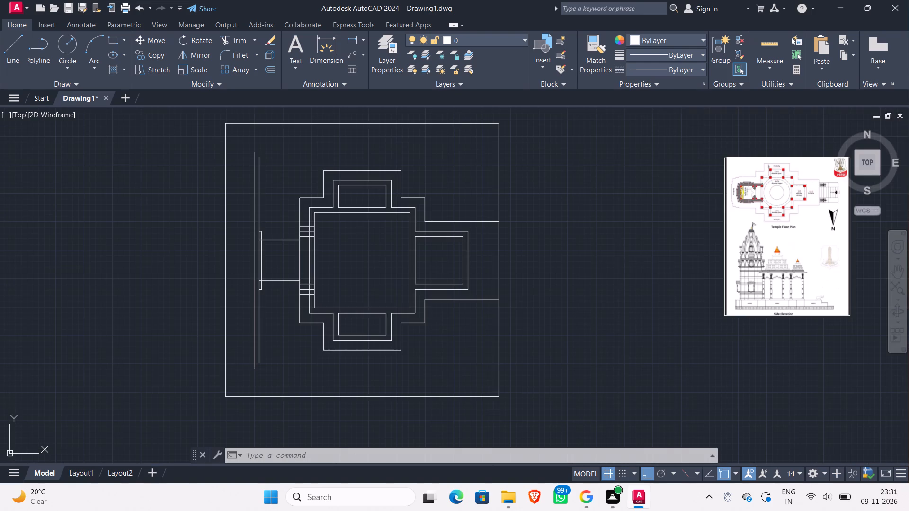
Trim away the three short horizontal lines crossing the hall's west wall near its north end.
middle_drag(288, 259, 334, 260)
scroll(335, 254, up, 2)
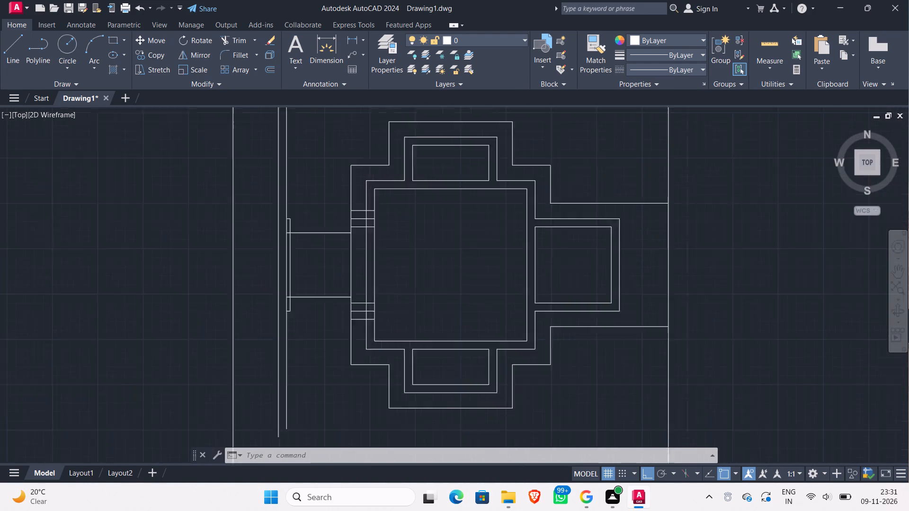
text(tr)
key(Return)
key(Return)
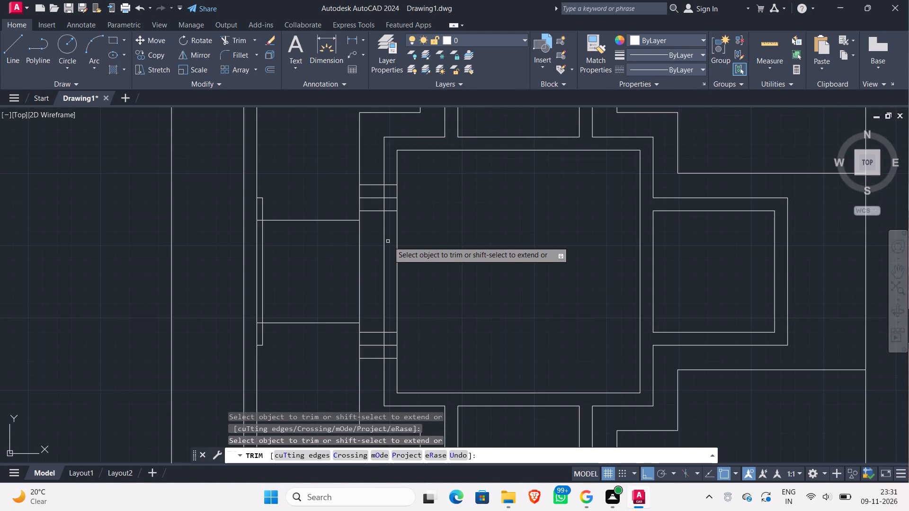
click(371, 220)
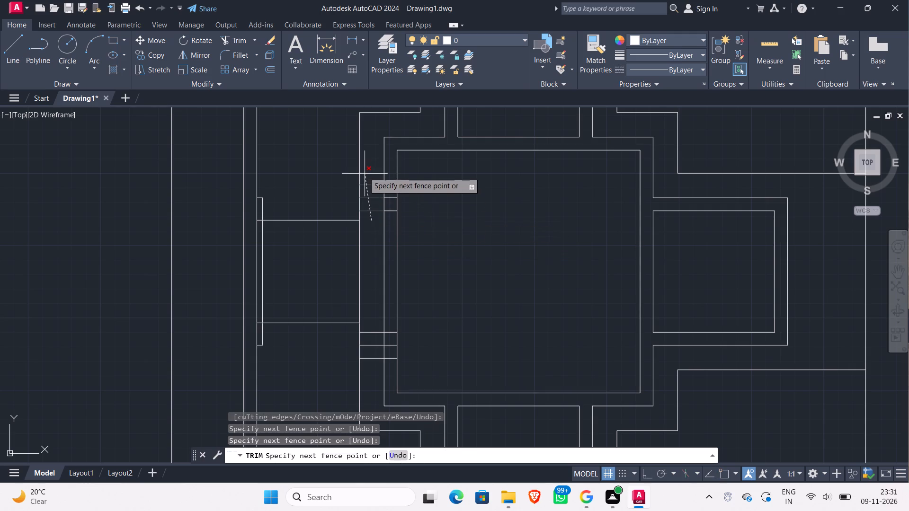
click(363, 169)
scroll(394, 220, up, 2)
click(392, 219)
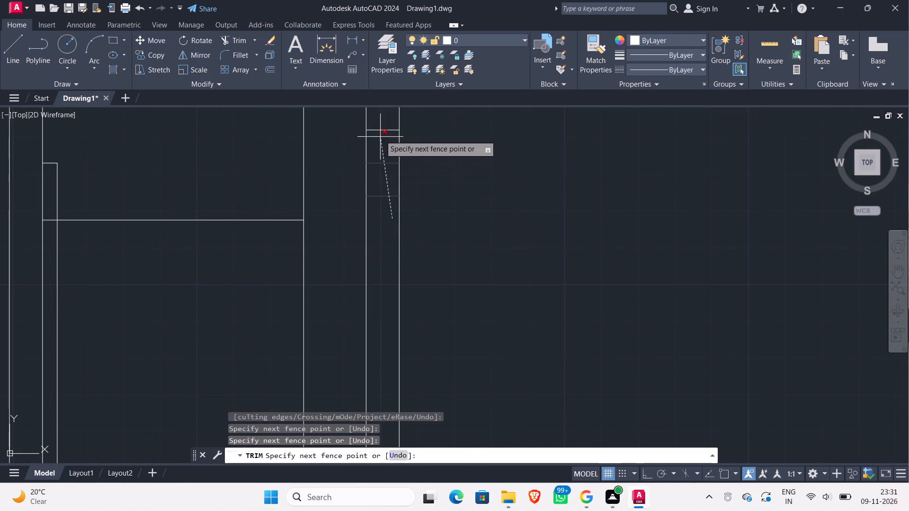
click(378, 116)
Trim away the three short horizontal lines crossing the hall's west wall near its south end.
scroll(390, 241, down, 2)
middle_drag(443, 319, 480, 235)
scroll(424, 279, up, 2)
click(389, 216)
click(369, 345)
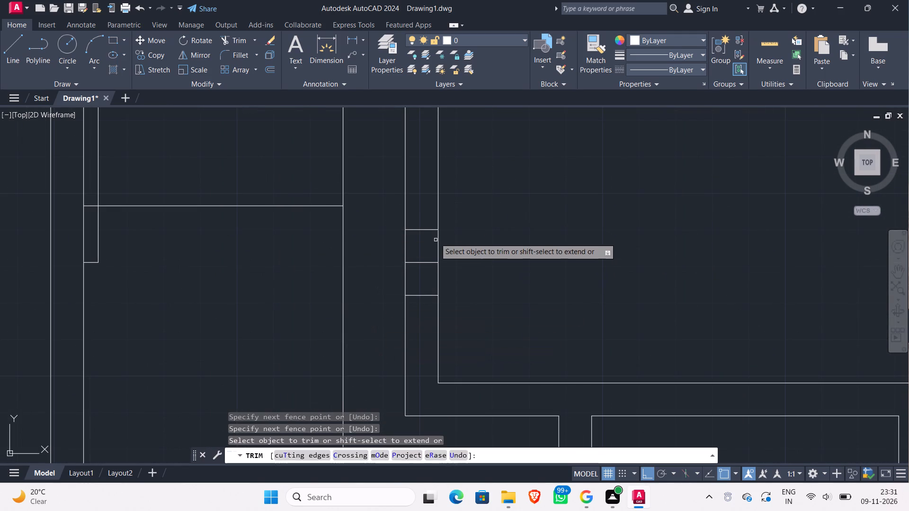
click(428, 222)
click(429, 312)
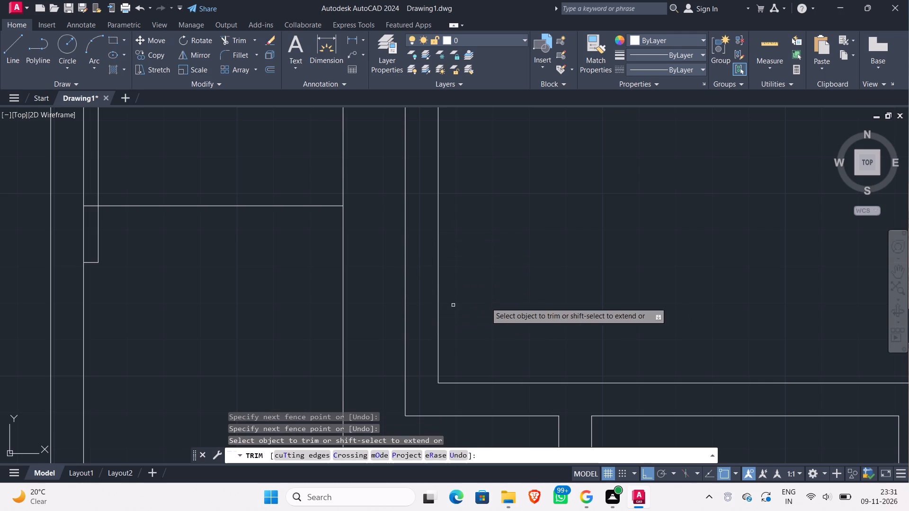
key(Escape)
Offset the Garbh Grah's north line 9" north, and offset the resulting line another 9" north.
key(o)
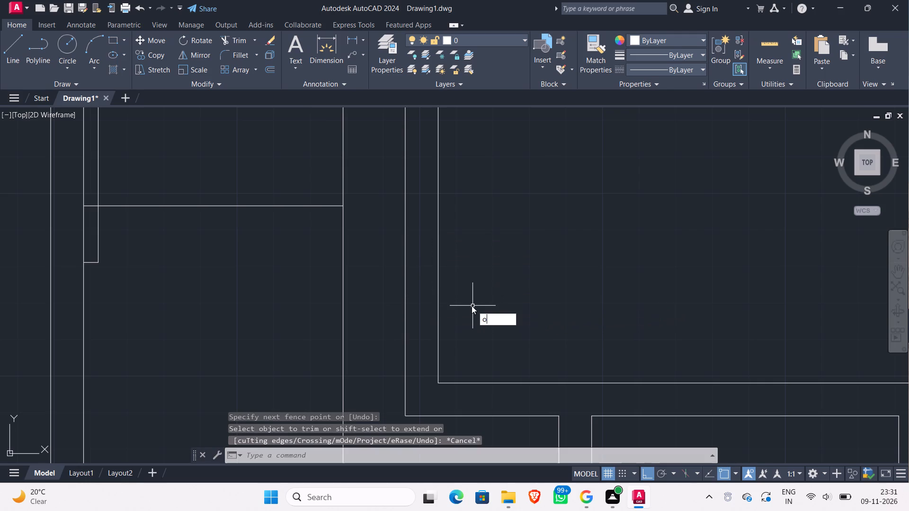
key(Return)
key(Return)
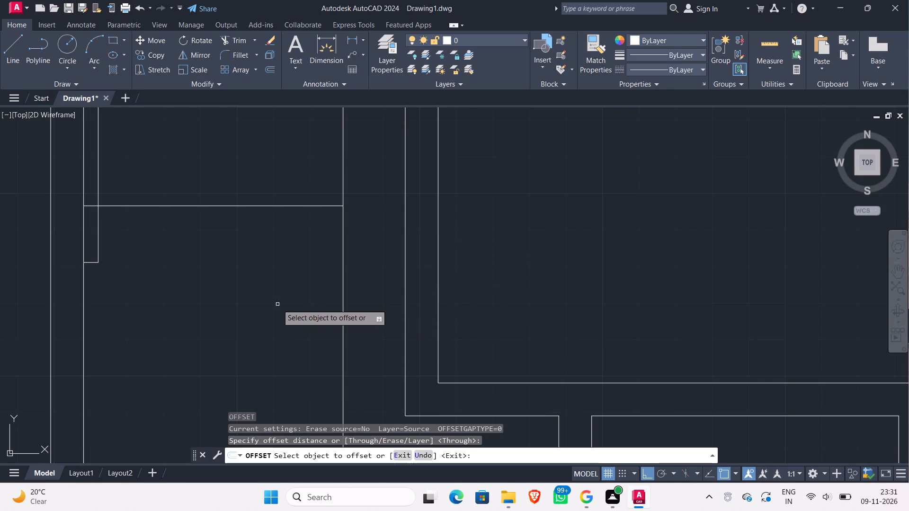
scroll(277, 304, down, 2)
middle_drag(276, 304, 370, 328)
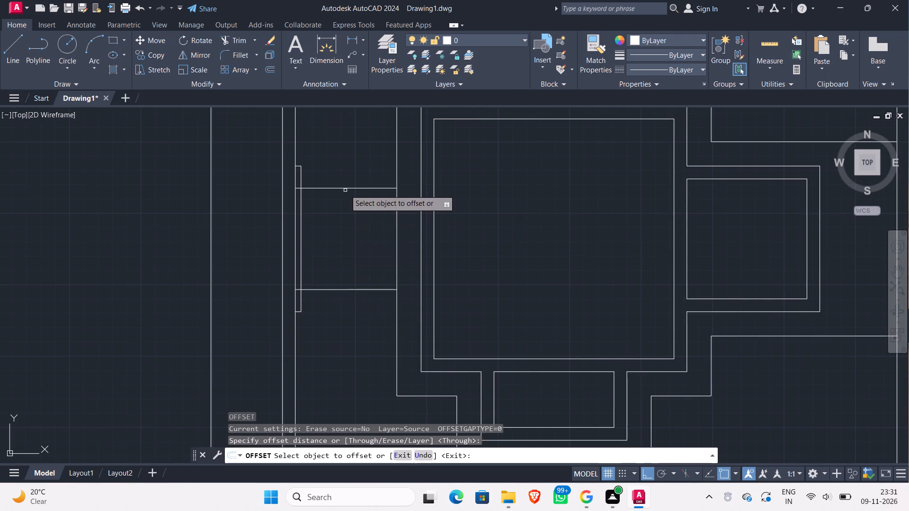
click(346, 186)
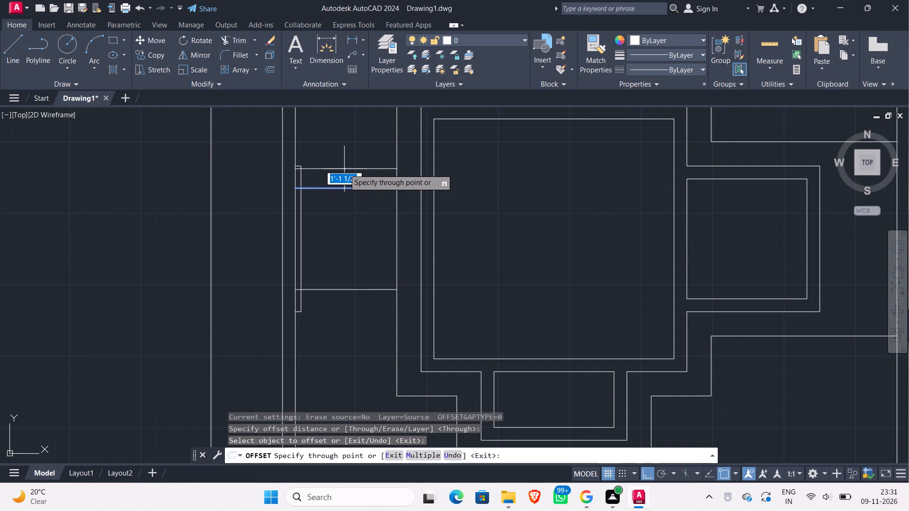
key(9)
key(shift+quotedbl)
key(Return)
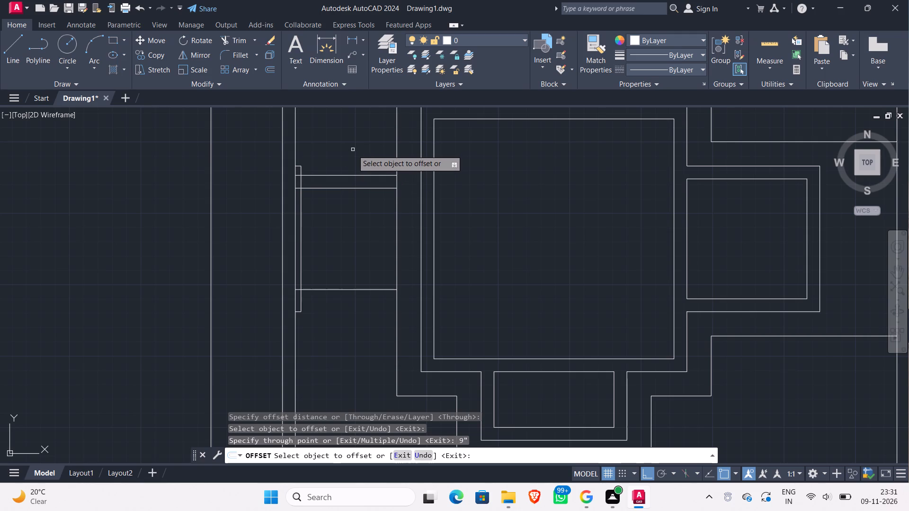
click(354, 176)
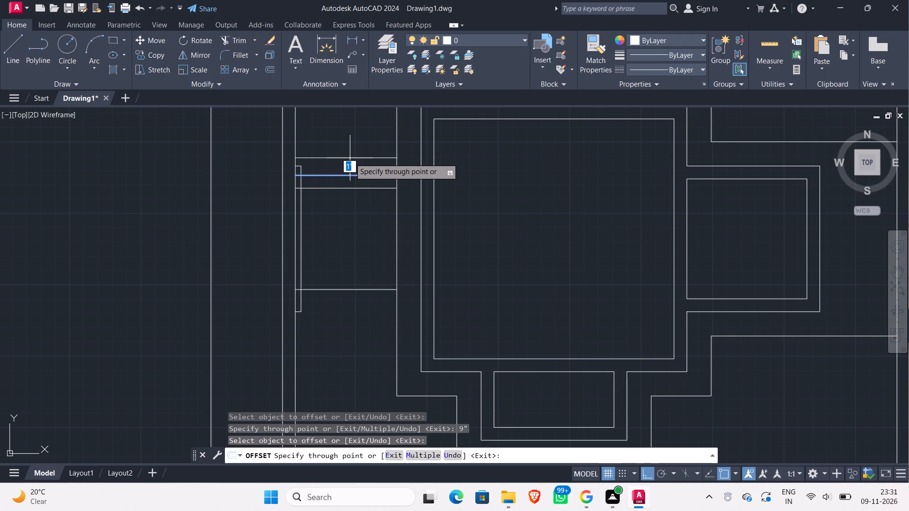
key(9)
key(shift+quotedbl)
key(Return)
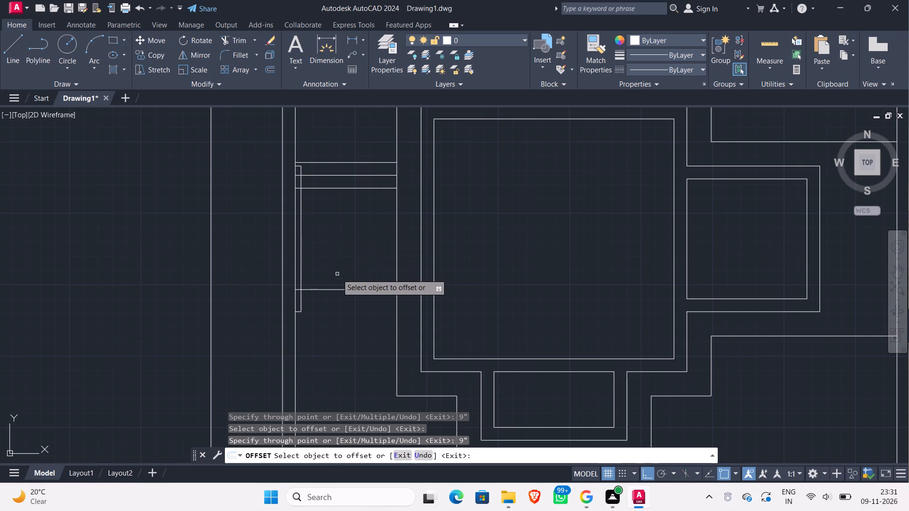
Offset the Garbh Grah's south line 9" south, and offset the resulting line another 9" south.
click(345, 290)
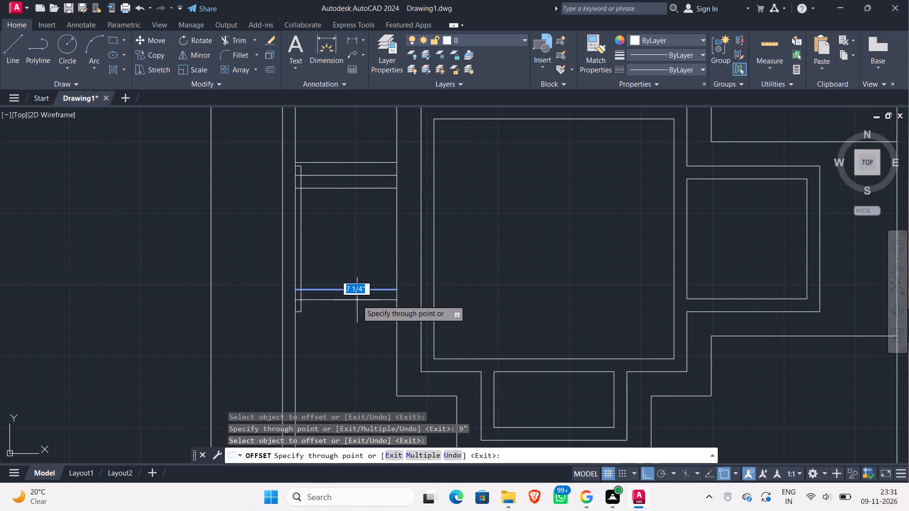
key(9)
key(shift+quotedbl)
key(Return)
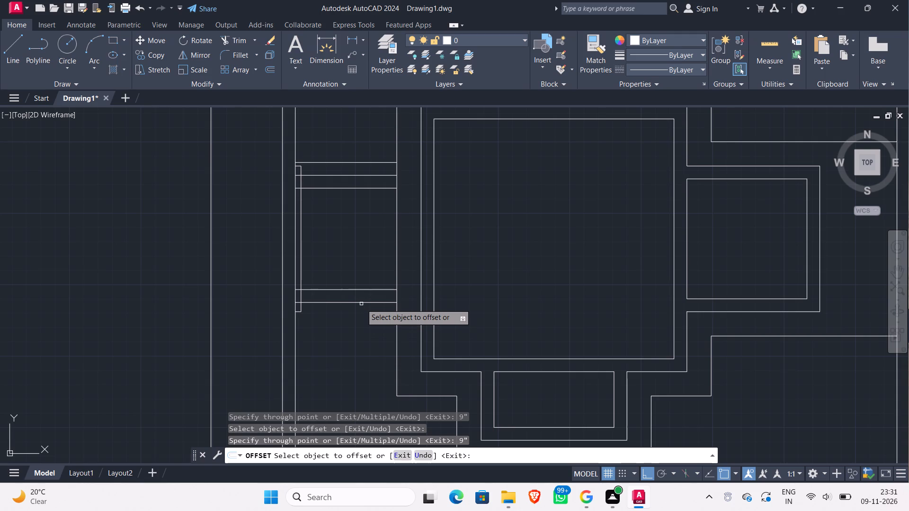
click(361, 302)
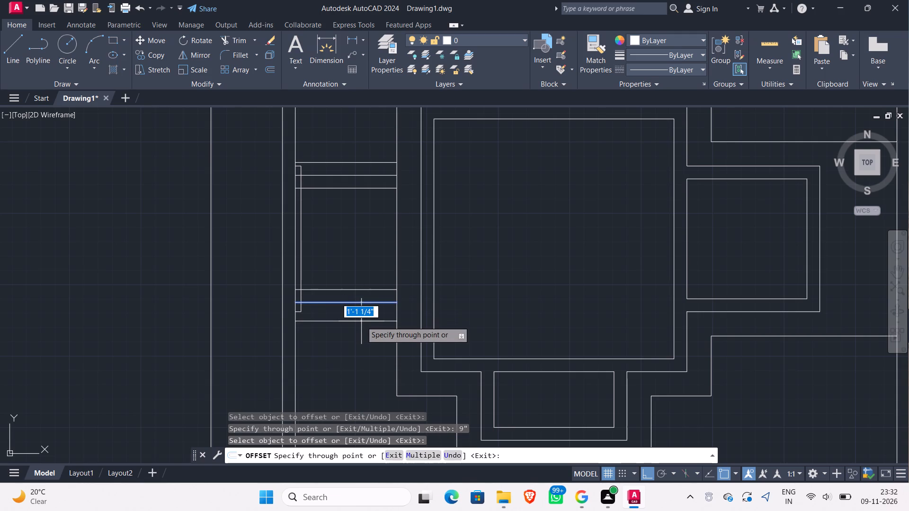
key(9)
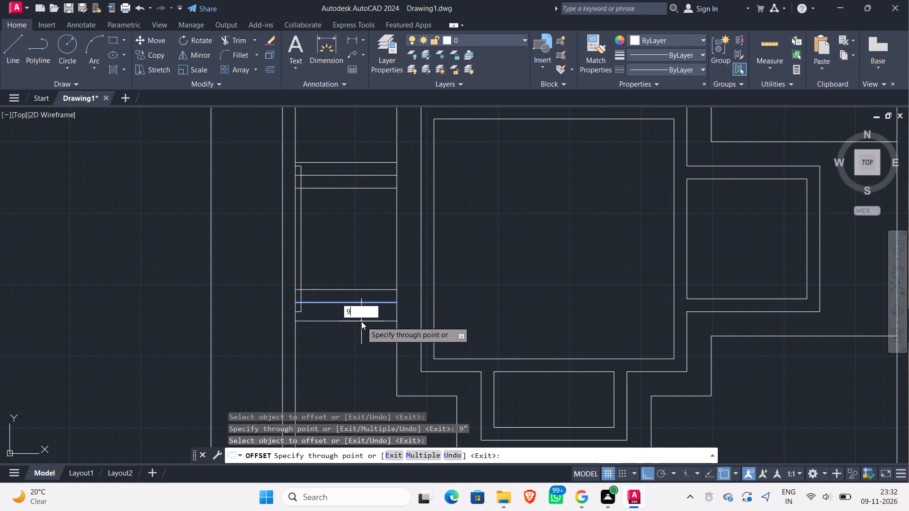
key(shift+quotedbl)
key(Return)
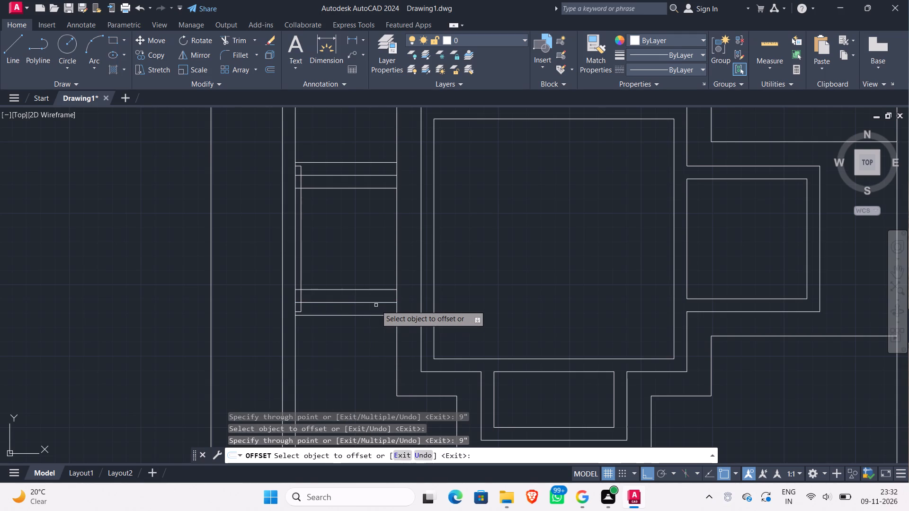
Compare the offset wall lines around the Garbh Grah with the reference floor plan.
scroll(330, 361, down, 1)
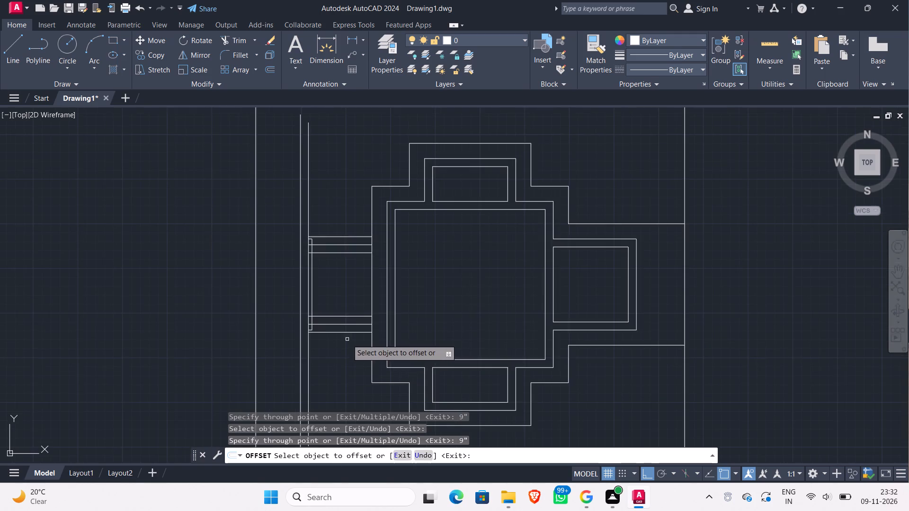
scroll(347, 339, down, 2)
scroll(642, 274, up, 5)
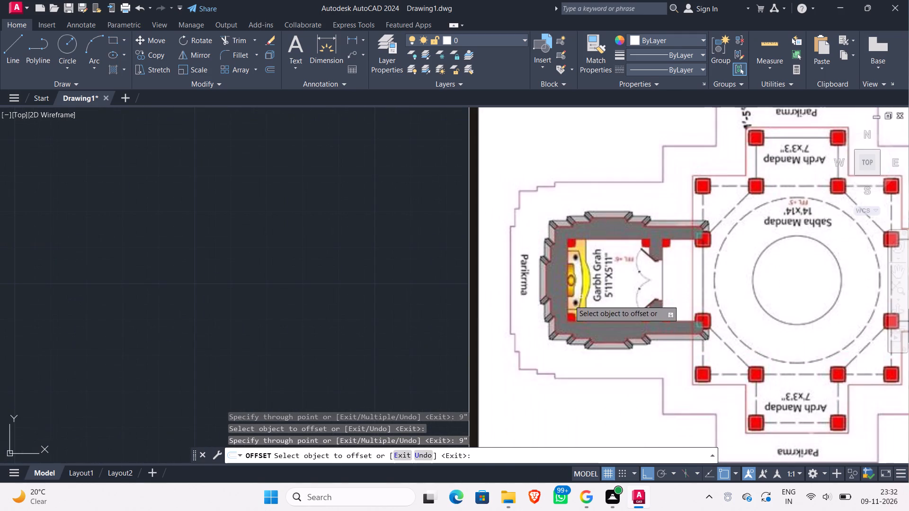
scroll(574, 356, down, 4)
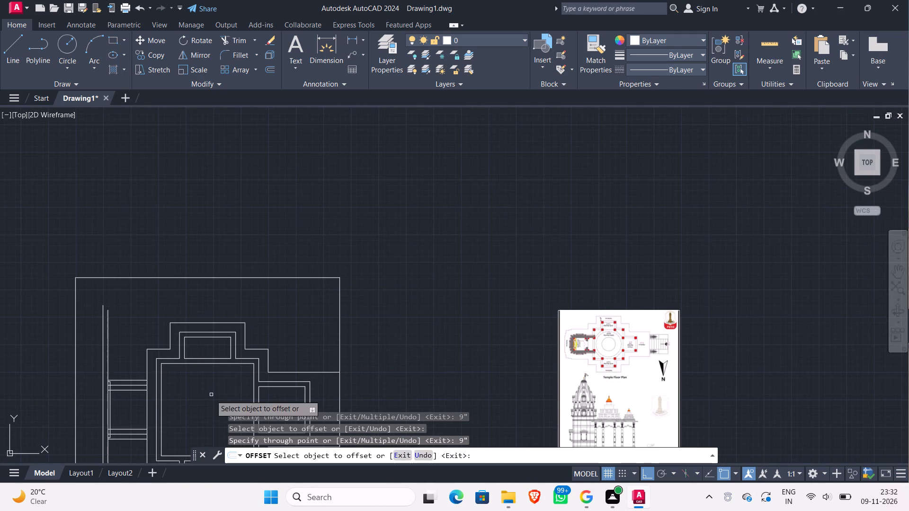
middle_drag(205, 396, 380, 244)
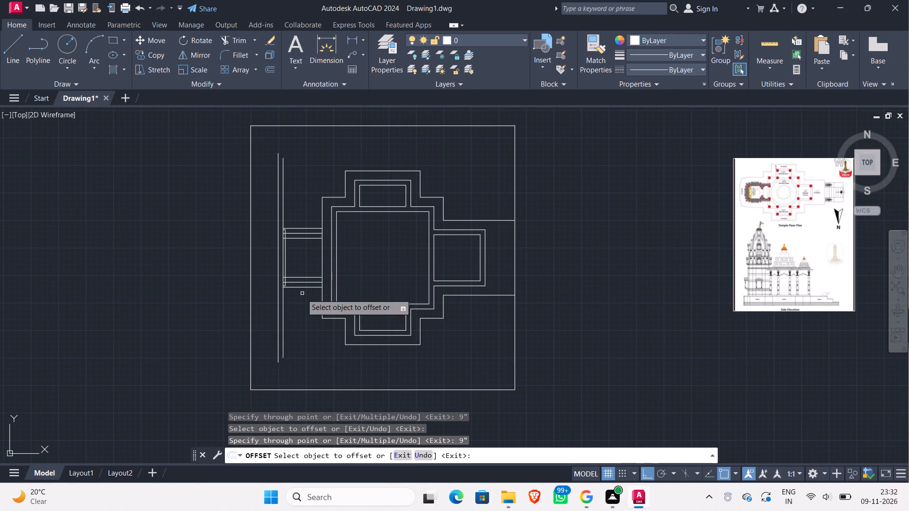
scroll(301, 287, up, 2)
scroll(276, 317, up, 1)
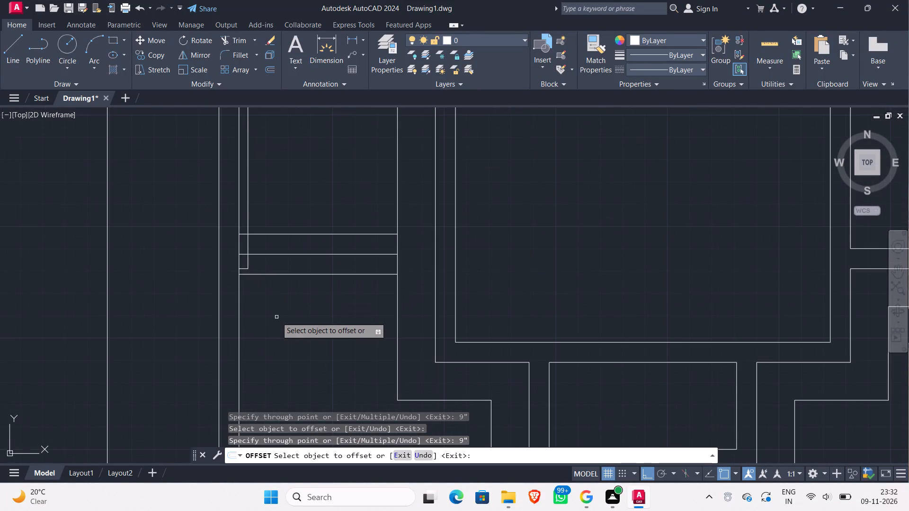
key(Escape)
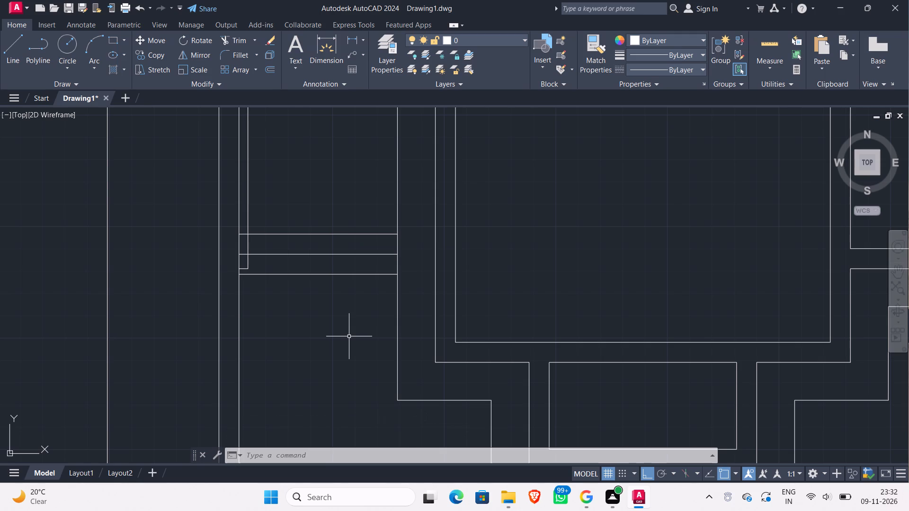
Trim the narrow strip's vertical line and short end line where they extend south of the Garbh Grah's south line.
text(tr)
key(Return)
key(Return)
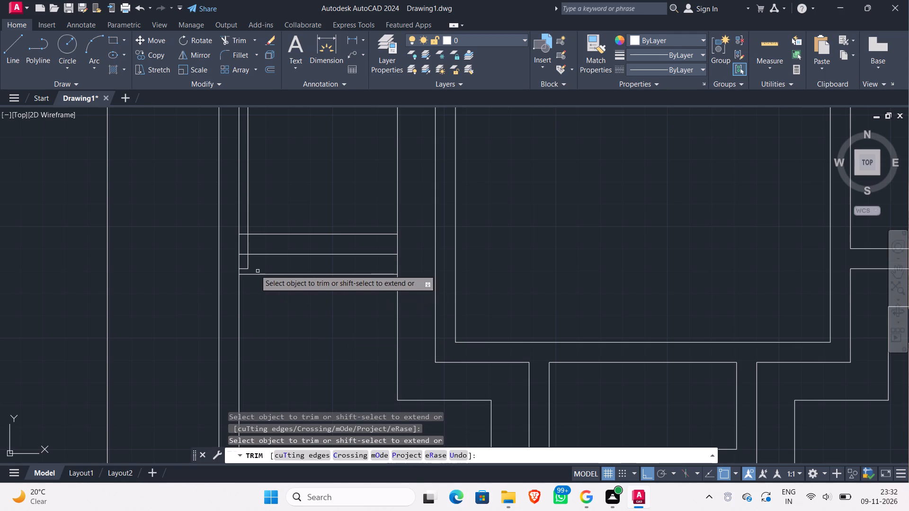
scroll(250, 267, up, 1)
click(242, 273)
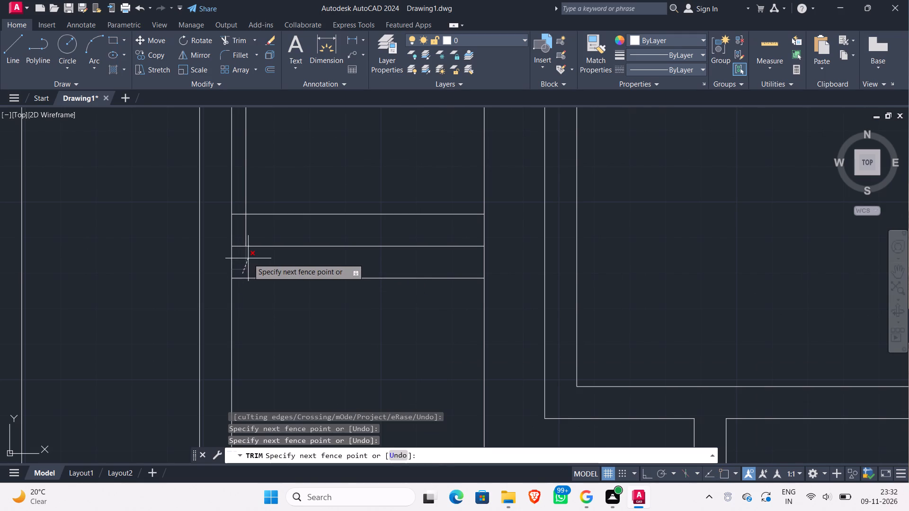
click(248, 258)
click(253, 227)
click(241, 222)
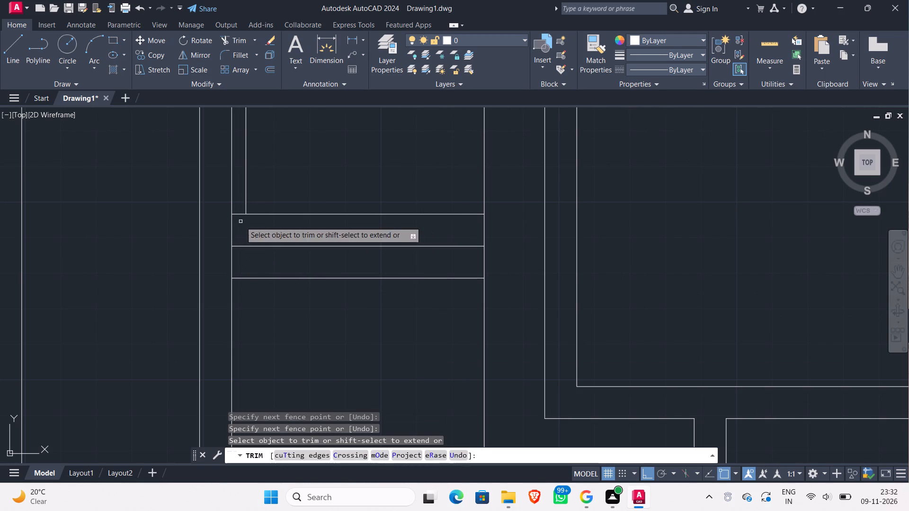
Trim the narrow strip's vertical line and short end line where they extend north of the Garbh Grah's north line.
scroll(329, 174, down, 2)
middle_drag(328, 176, 332, 401)
scroll(302, 293, up, 2)
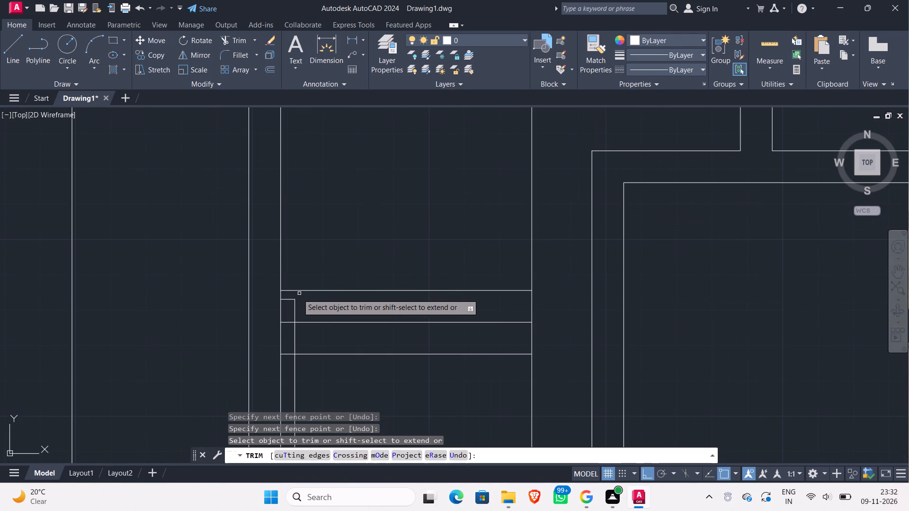
click(291, 296)
click(294, 316)
click(300, 312)
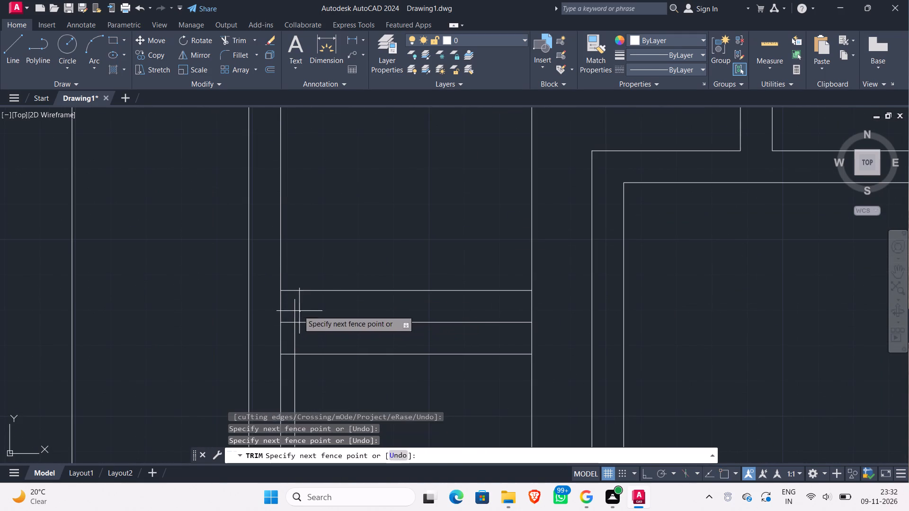
click(291, 307)
click(300, 341)
click(289, 336)
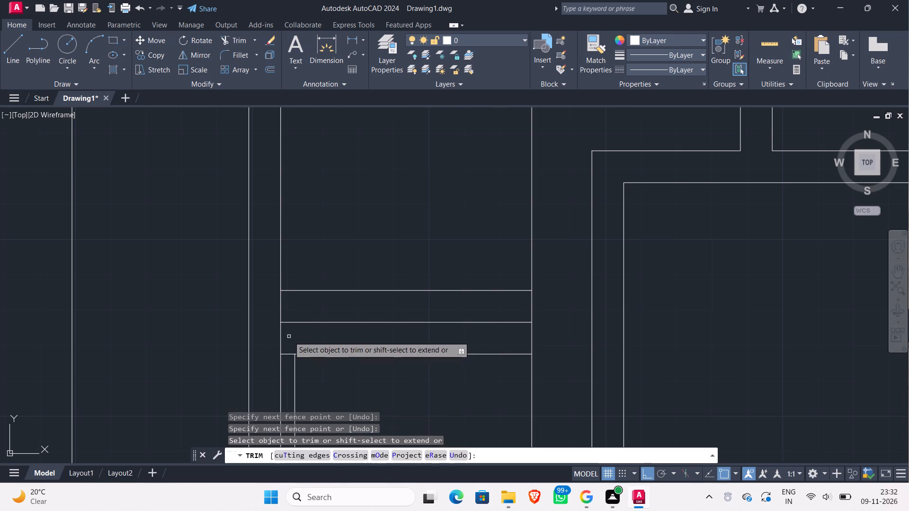
scroll(371, 243, down, 2)
key(Escape)
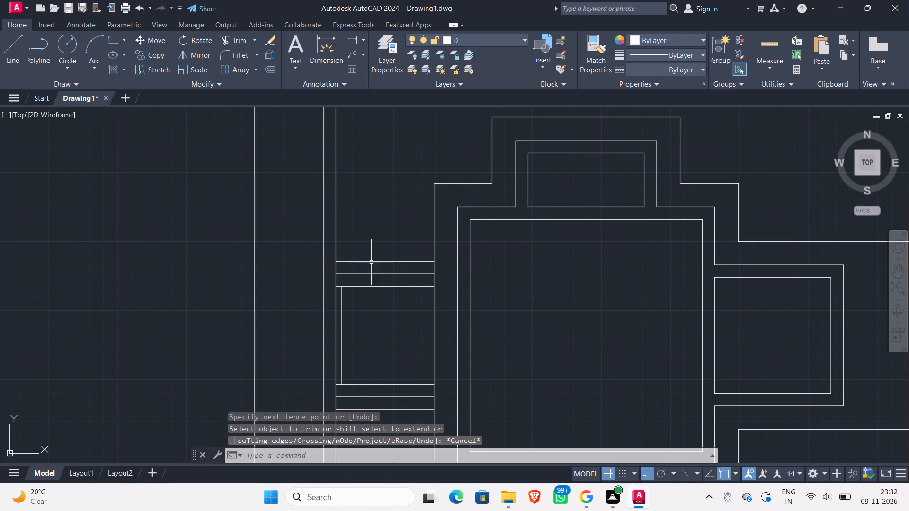
Examine the Garbh Grah's thick outer walls in the reference floor plan and compare them with the drawn layout.
scroll(351, 314, down, 2)
middle_drag(366, 327, 339, 225)
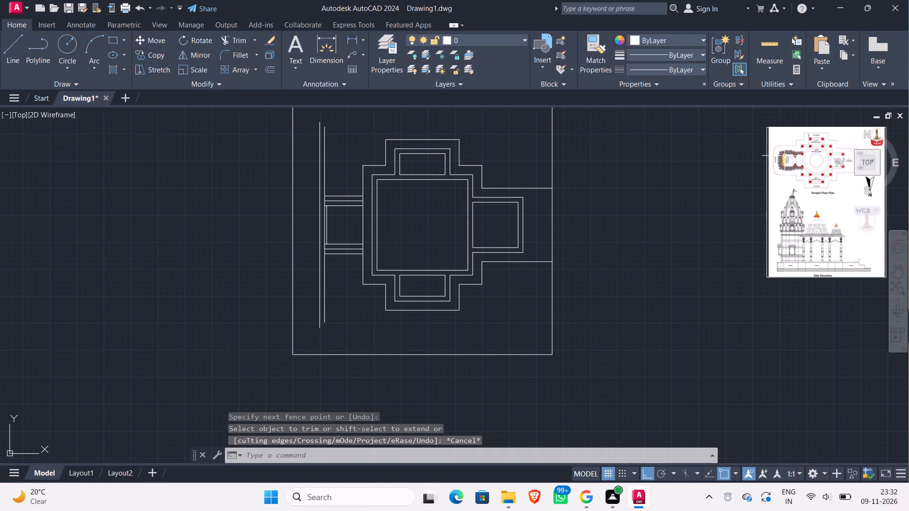
scroll(784, 156, up, 5)
scroll(783, 151, down, 1)
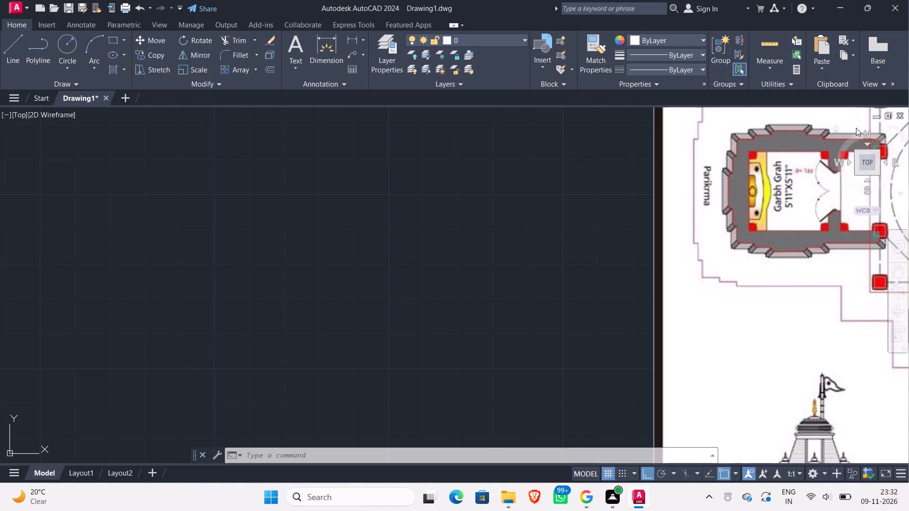
scroll(504, 242, down, 1)
middle_drag(504, 239, 810, 125)
scroll(497, 226, down, 2)
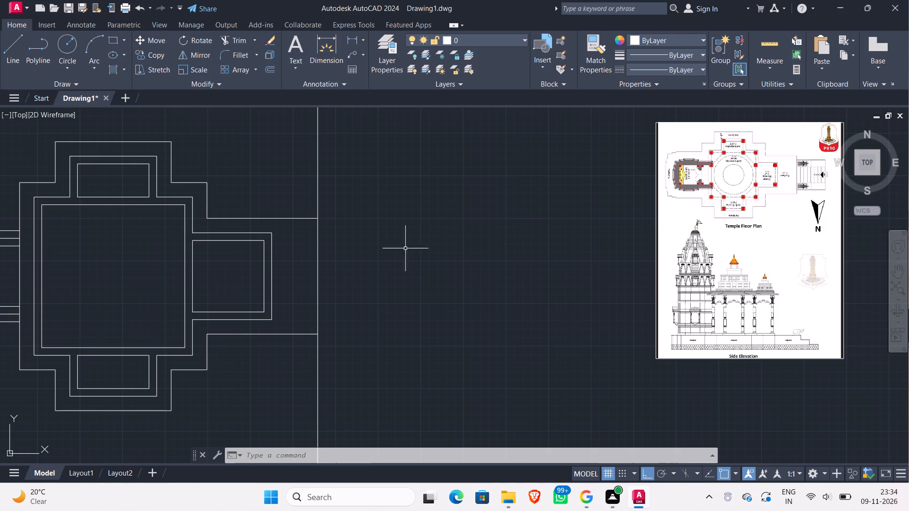
scroll(752, 185, up, 2)
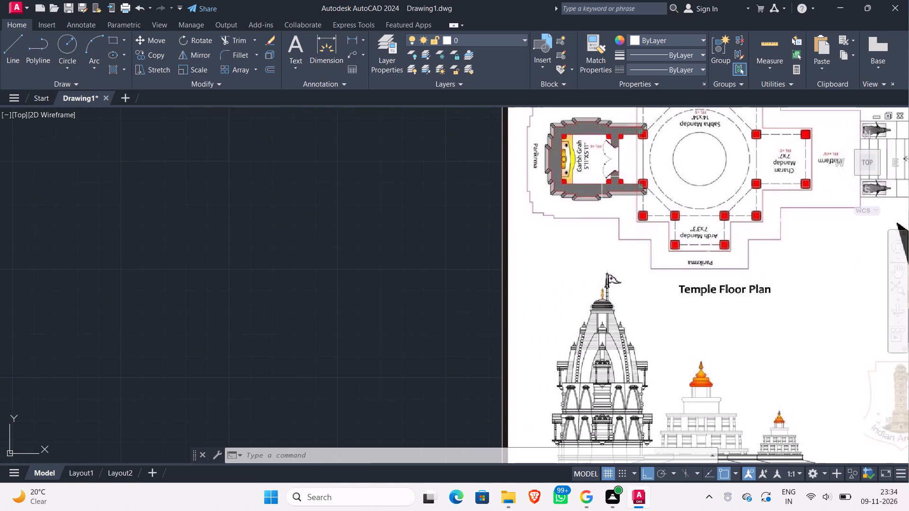
scroll(589, 172, up, 3)
scroll(589, 171, down, 7)
scroll(465, 218, down, 1)
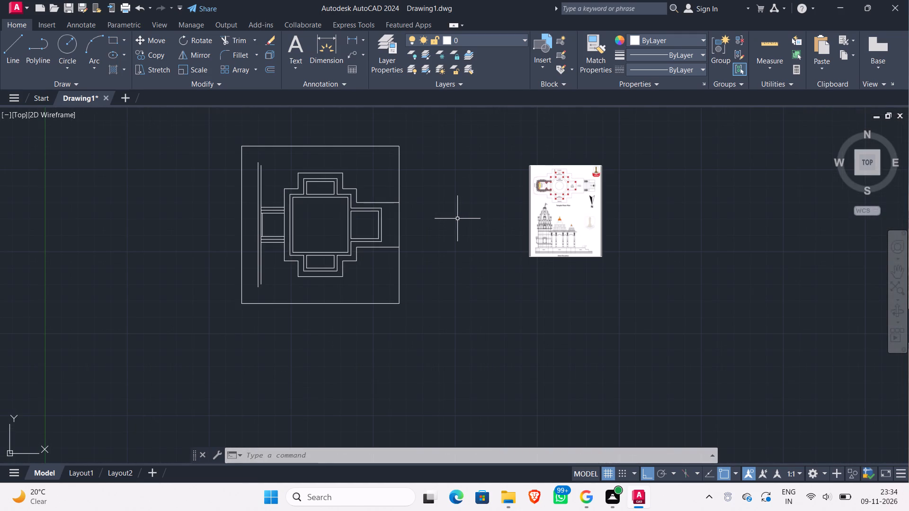
middle_drag(457, 219, 526, 209)
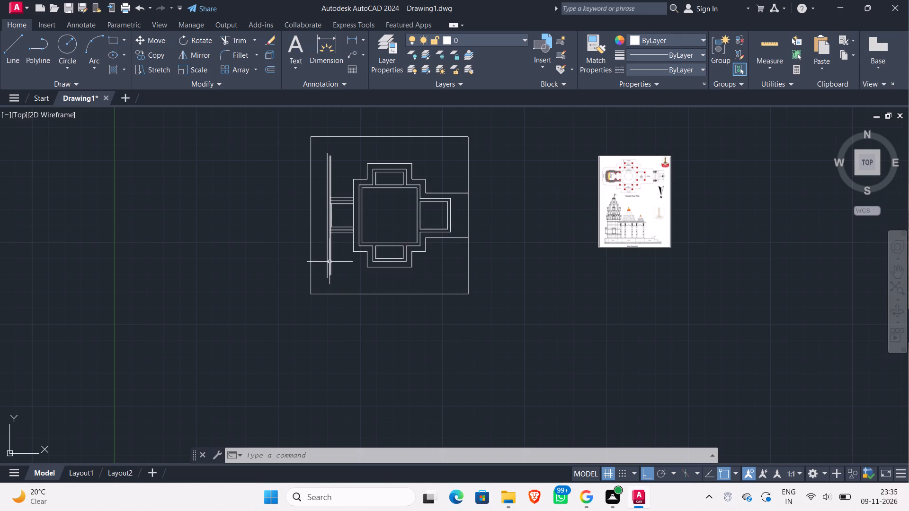
scroll(264, 323, down, 2)
scroll(265, 321, up, 1)
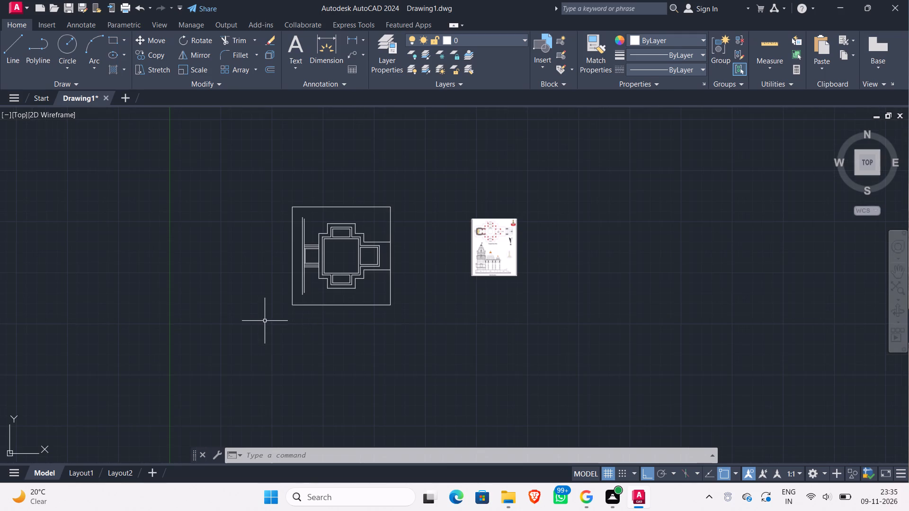
scroll(418, 259, up, 2)
scroll(611, 240, up, 1)
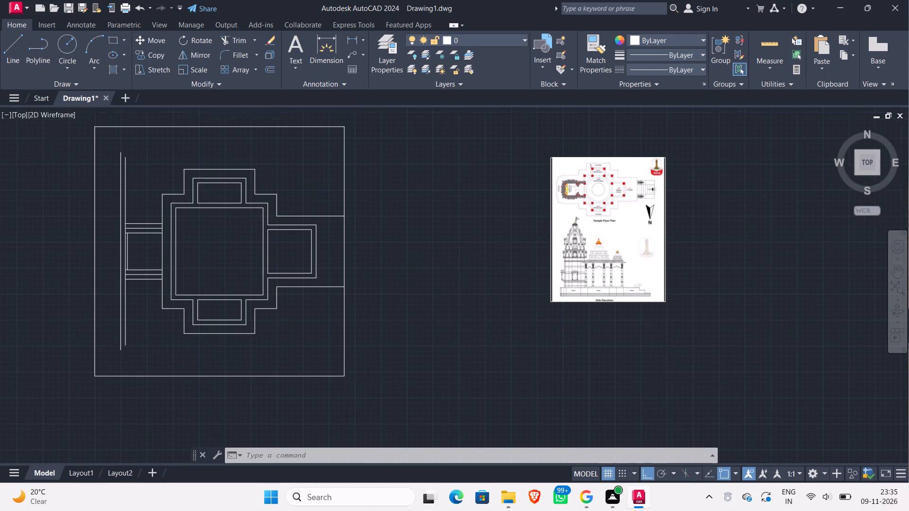
scroll(611, 239, up, 1)
scroll(566, 235, down, 2)
middle_drag(367, 252, 453, 283)
scroll(453, 283, down, 1)
scroll(619, 219, up, 3)
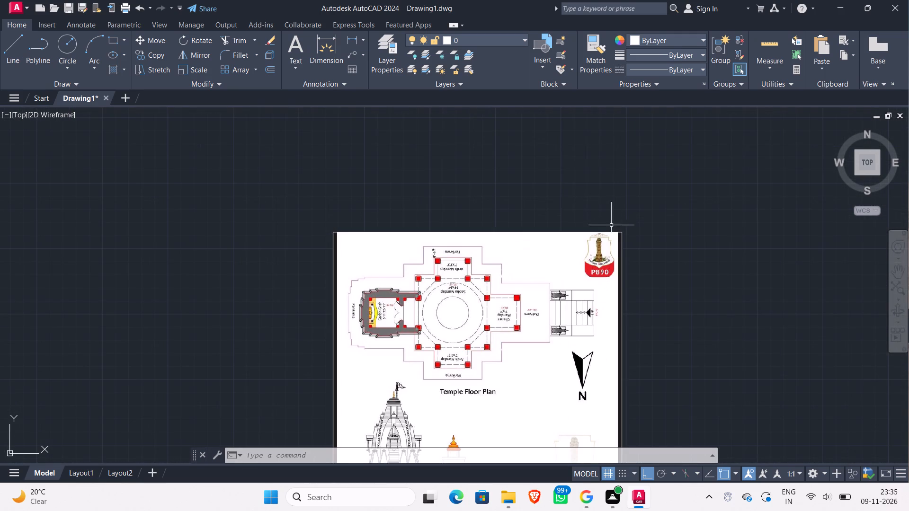
scroll(239, 353, down, 1)
middle_drag(239, 350, 448, 281)
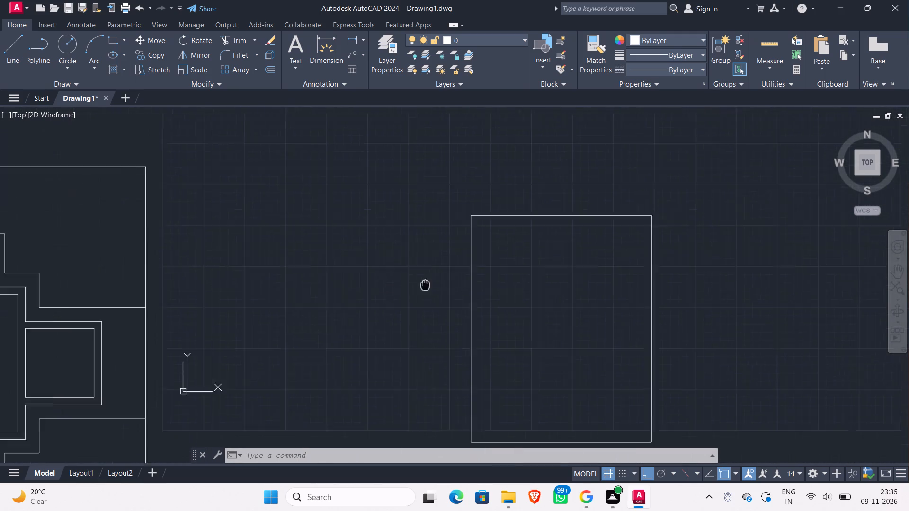
middle_drag(448, 281, 500, 272)
scroll(610, 244, up, 2)
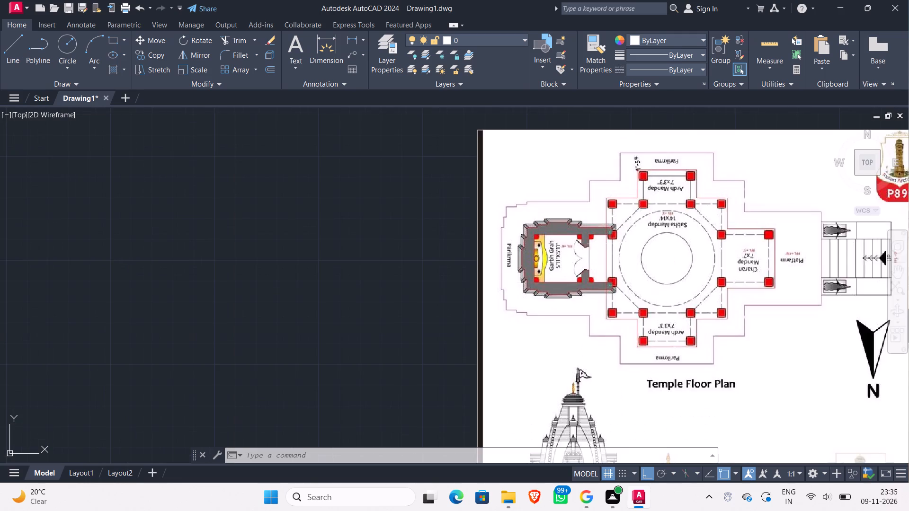
scroll(609, 242, down, 3)
scroll(368, 294, down, 1)
middle_drag(419, 289, 526, 264)
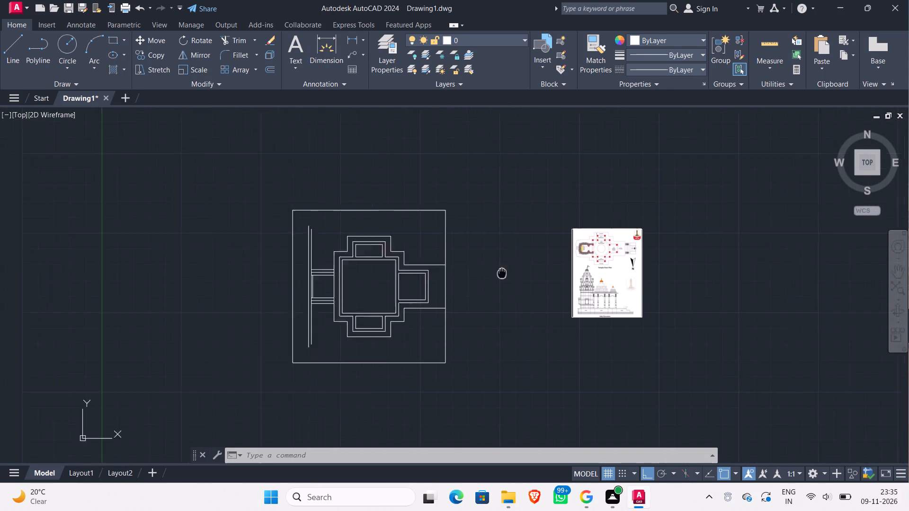
middle_drag(526, 264, 527, 264)
Offset the northernmost wall line above the Garbh Grah another 9" north.
scroll(357, 255, up, 5)
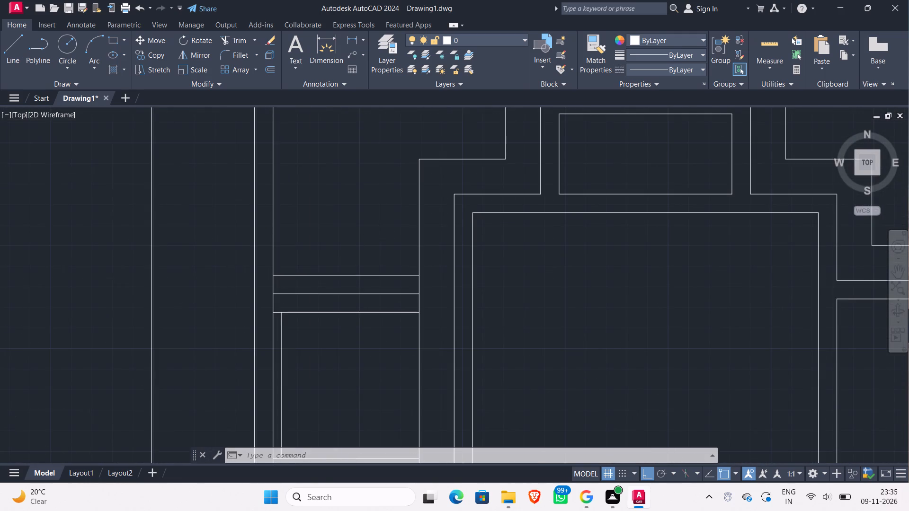
key(o)
key(Return)
key(Return)
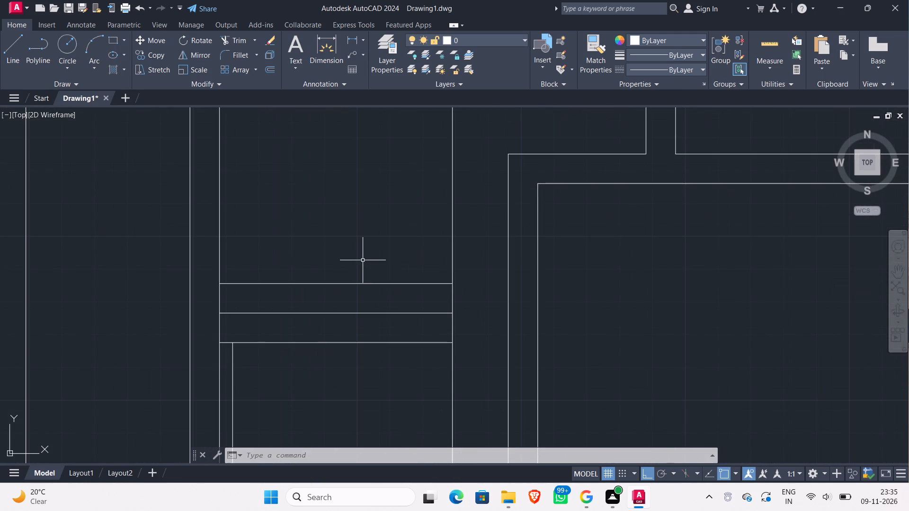
click(368, 283)
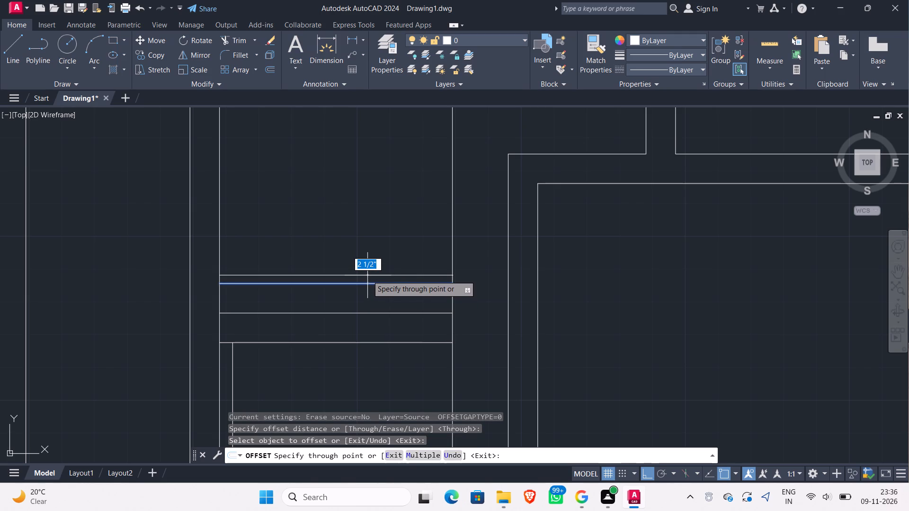
key(9)
key(shift+quotedbl)
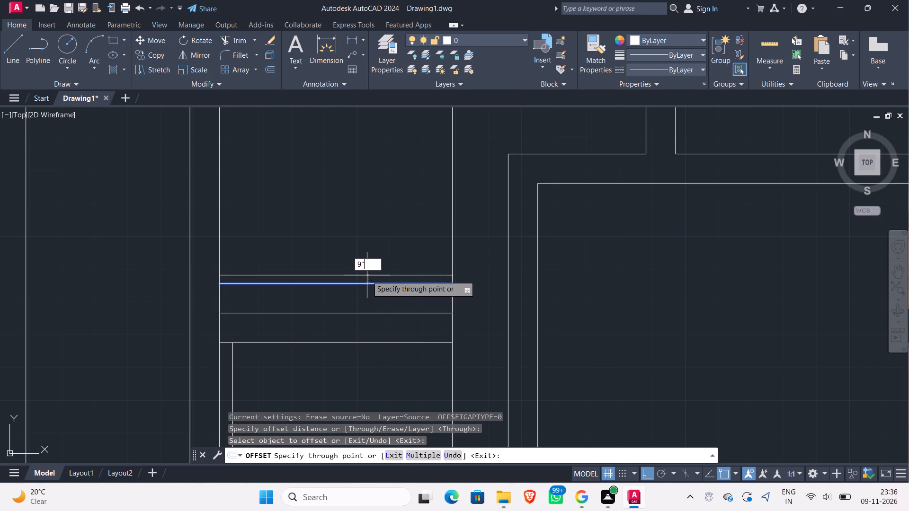
key(Return)
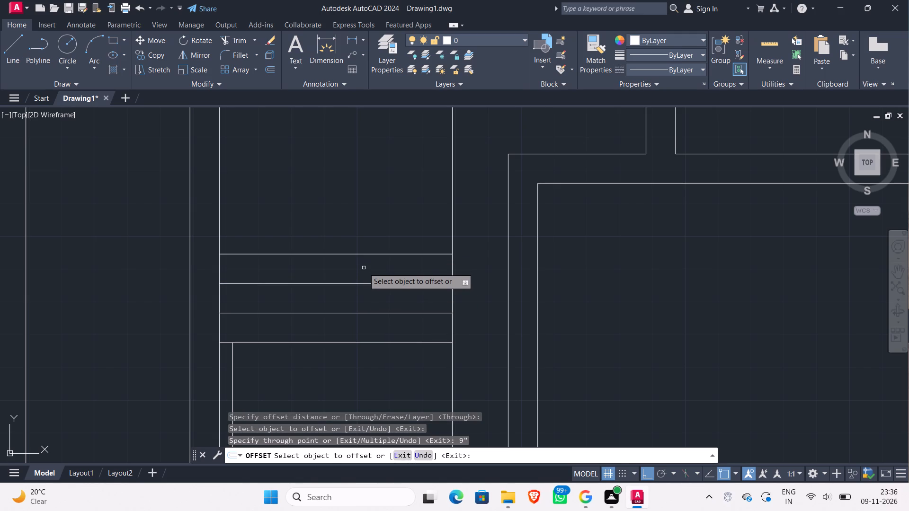
Undo the last 9" offset of the northernmost wall line above the Garbh Grah.
key(z)
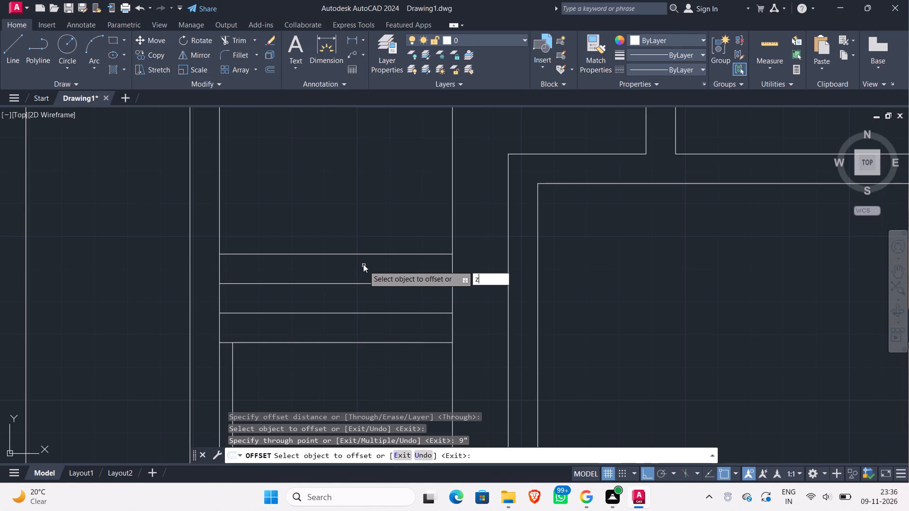
key(ctrl+z)
key(Escape)
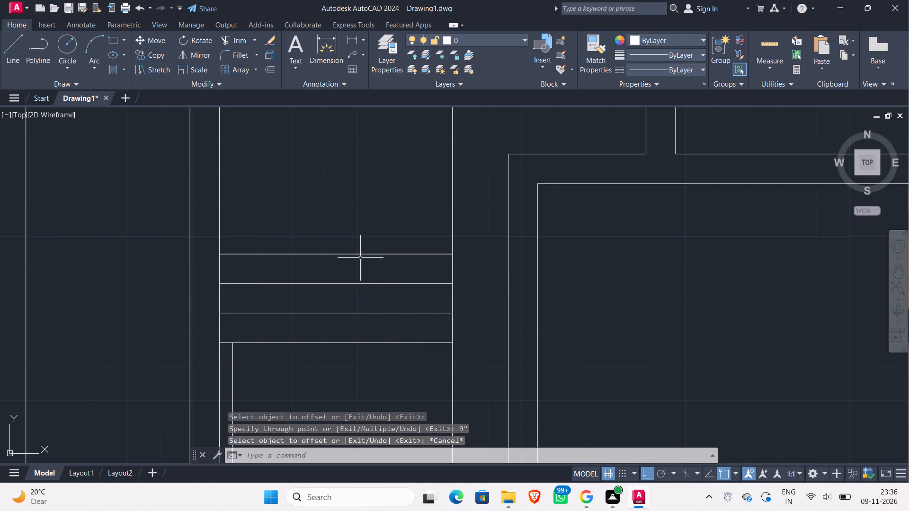
key(ctrl+z)
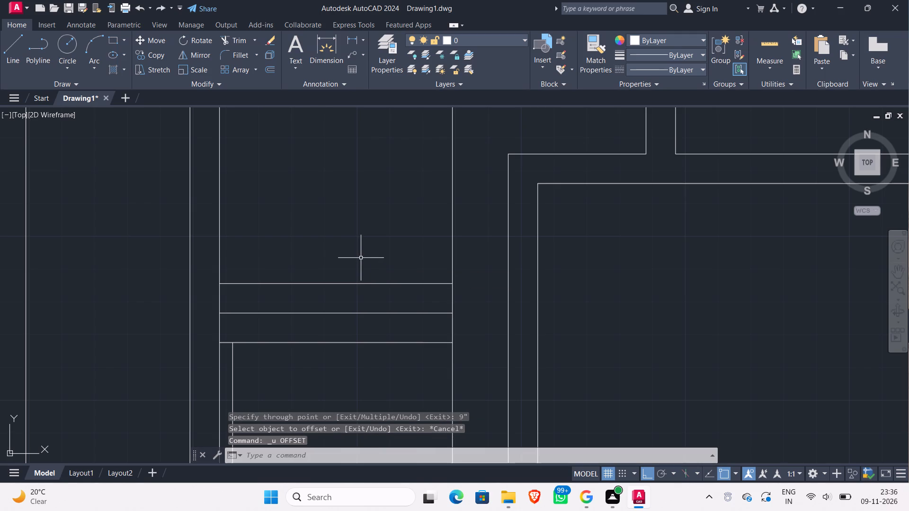
Offset the first wall line north of the Garbh Grah 3" north, and offset the new line another 3" north.
key(o)
key(Return)
key(Return)
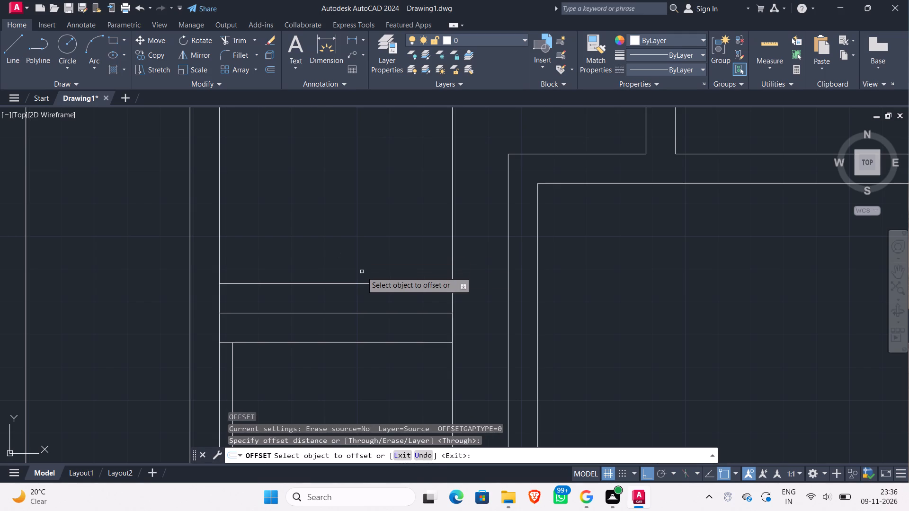
click(366, 313)
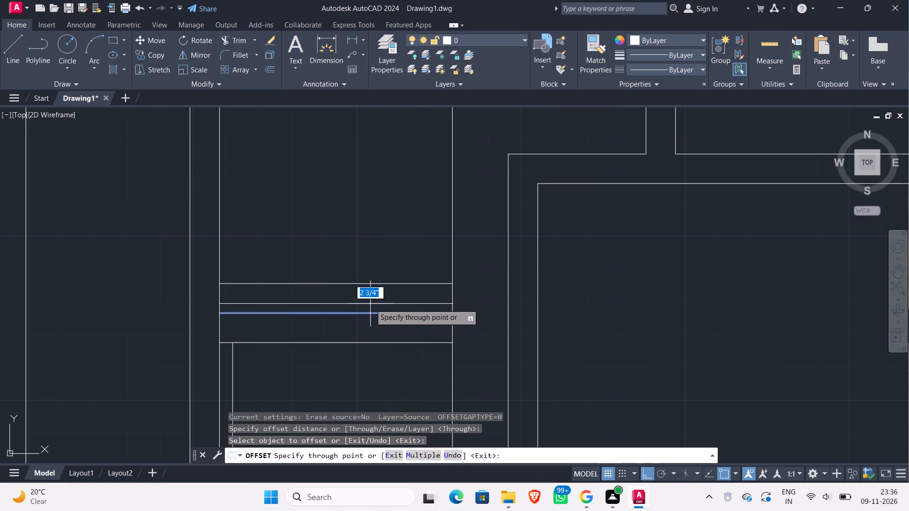
key(3)
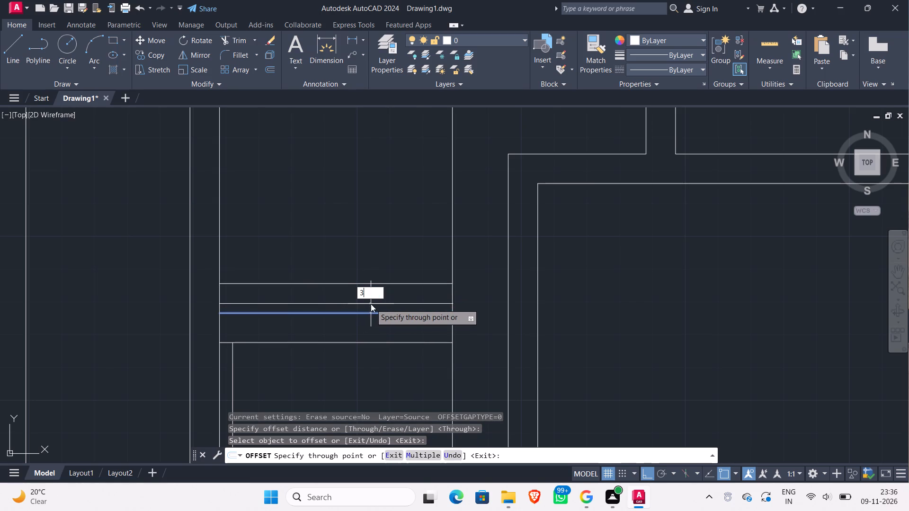
key(shift+quotedbl)
key(Return)
click(371, 304)
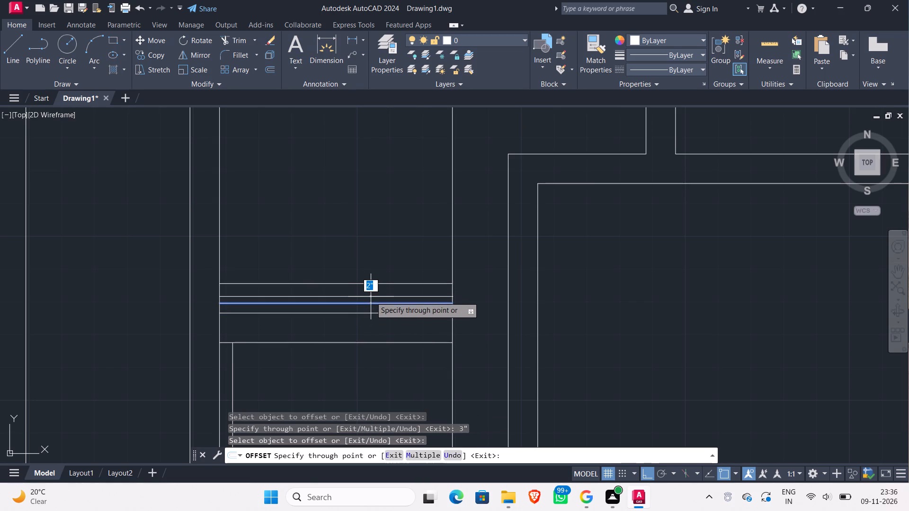
key(3)
key(shift+quotedbl)
key(Return)
Offset the first wall line south of the Garbh Grah 3" south, and offset the new line another 3" south.
scroll(354, 329, down, 1)
middle_drag(354, 328, 360, 192)
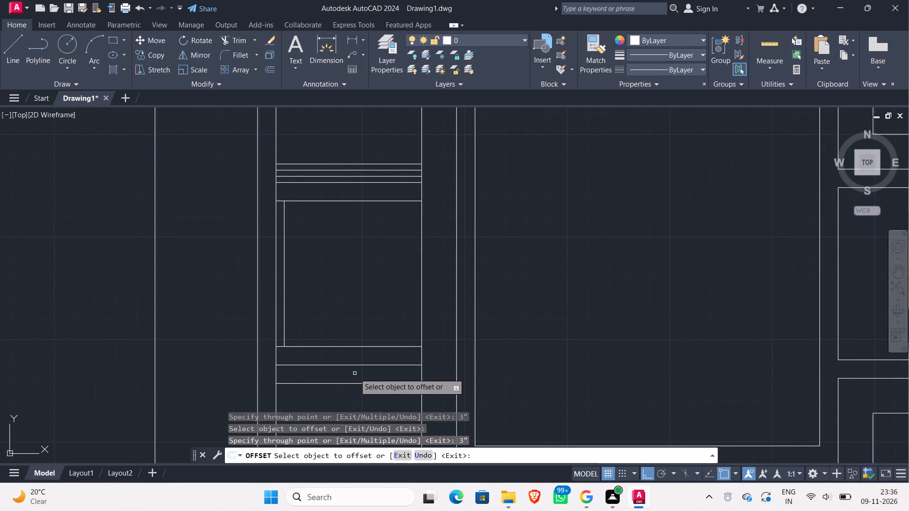
click(355, 365)
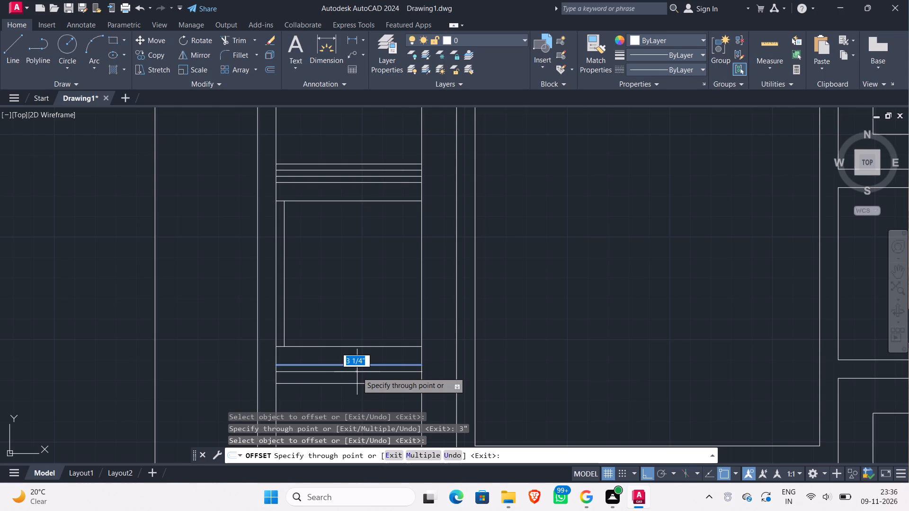
key(3)
key(shift+quotedbl)
key(Return)
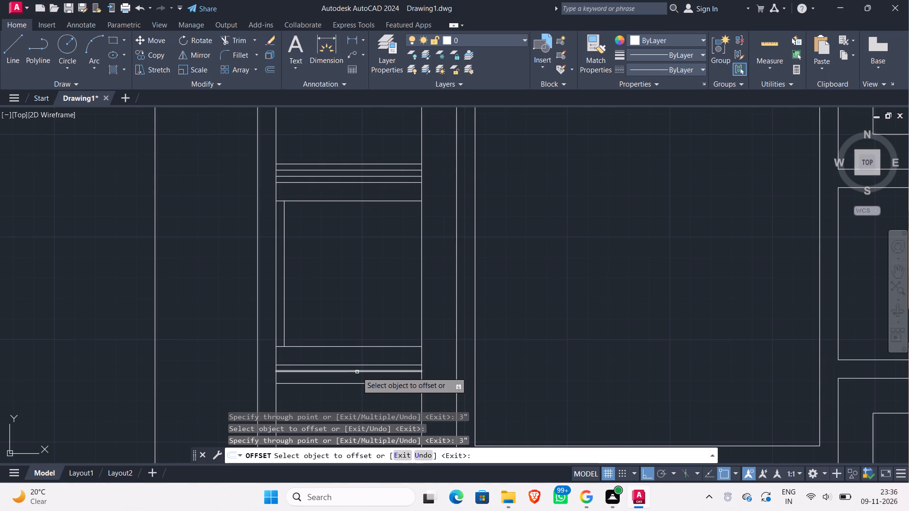
click(357, 372)
key(3)
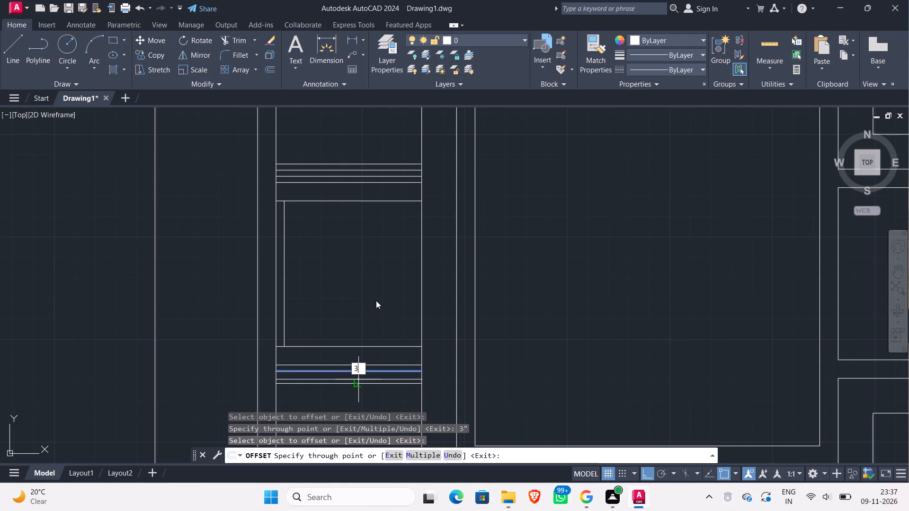
key(shift+quotedbl)
key(Return)
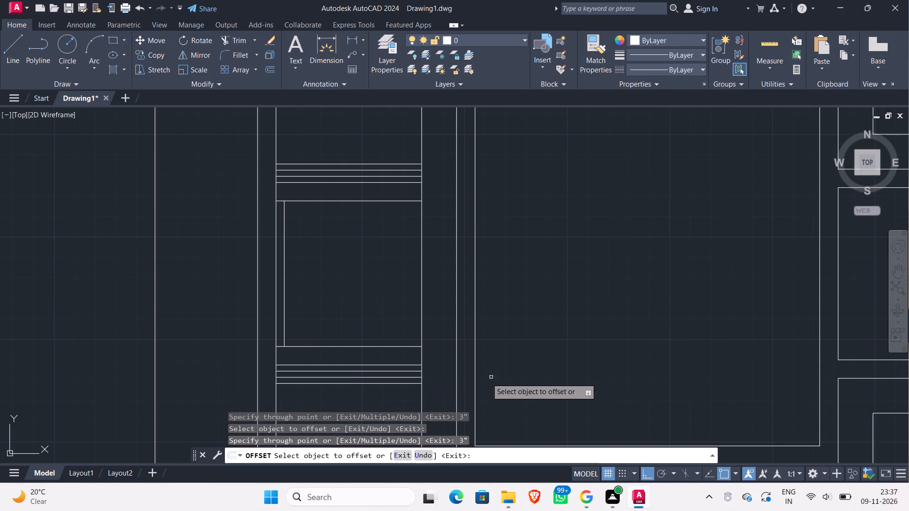
key(Escape)
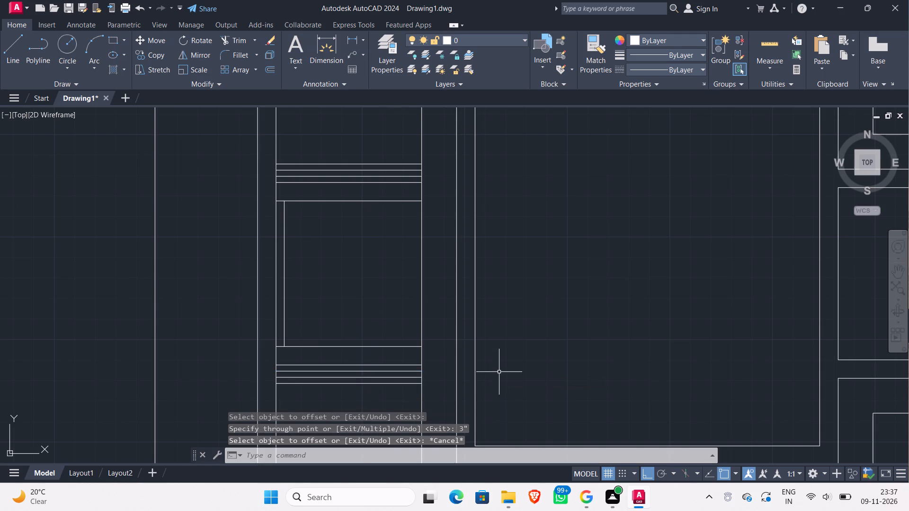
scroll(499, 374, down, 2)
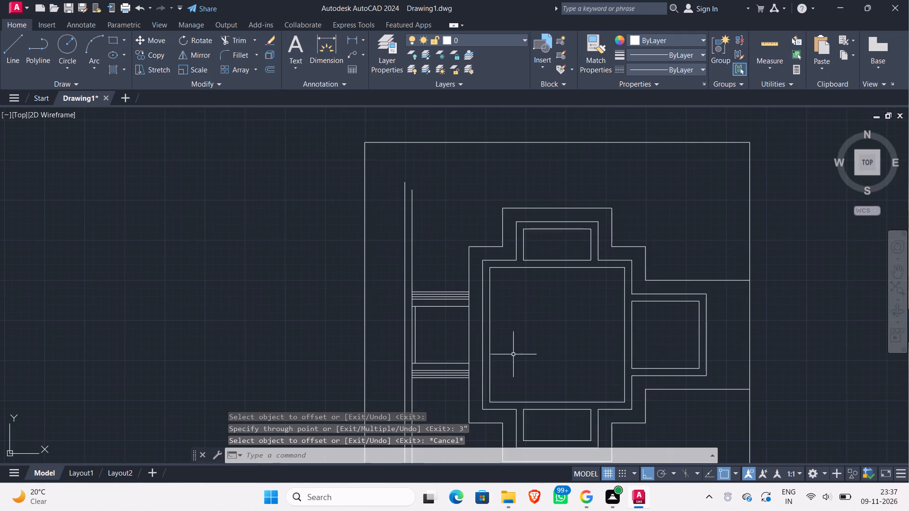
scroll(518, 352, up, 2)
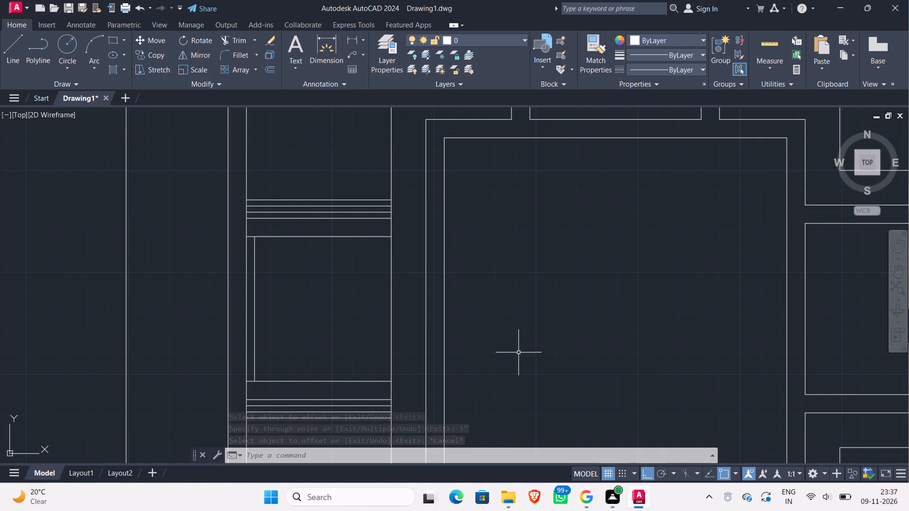
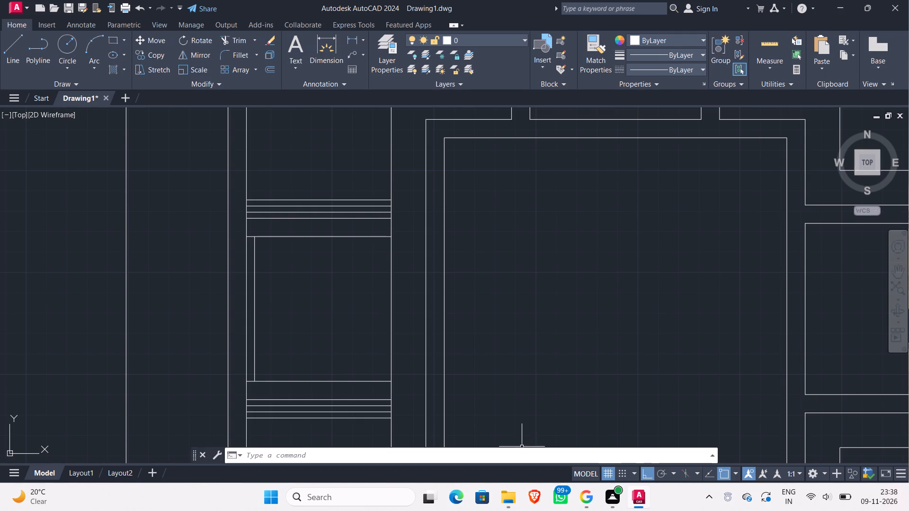
Examine the stepped outer walls around the Garbh Grah in the reference floor plan and compare them with the drawn plan.
scroll(505, 294, down, 1)
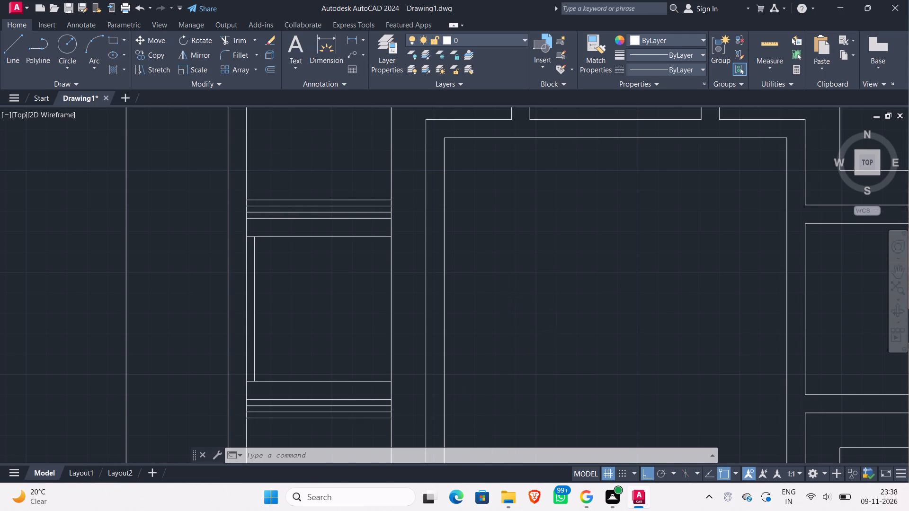
scroll(504, 293, up, 1)
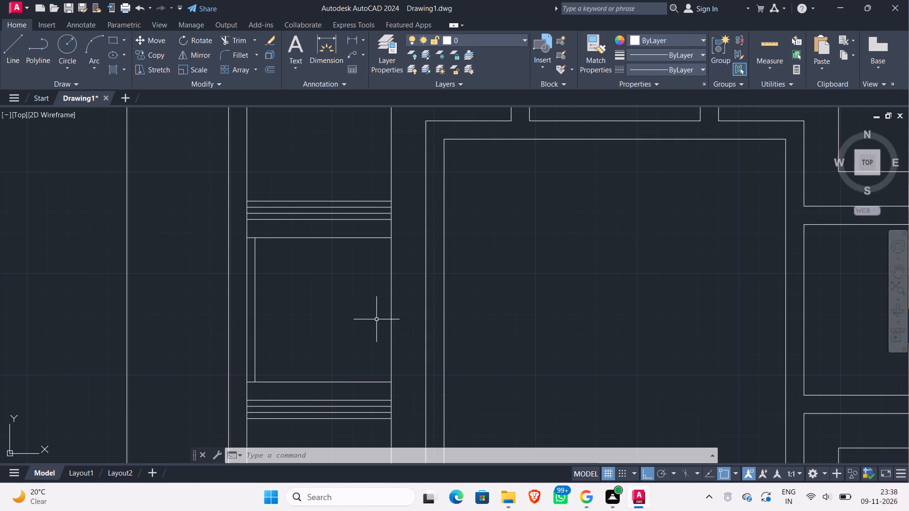
scroll(323, 326, down, 2)
scroll(461, 261, down, 2)
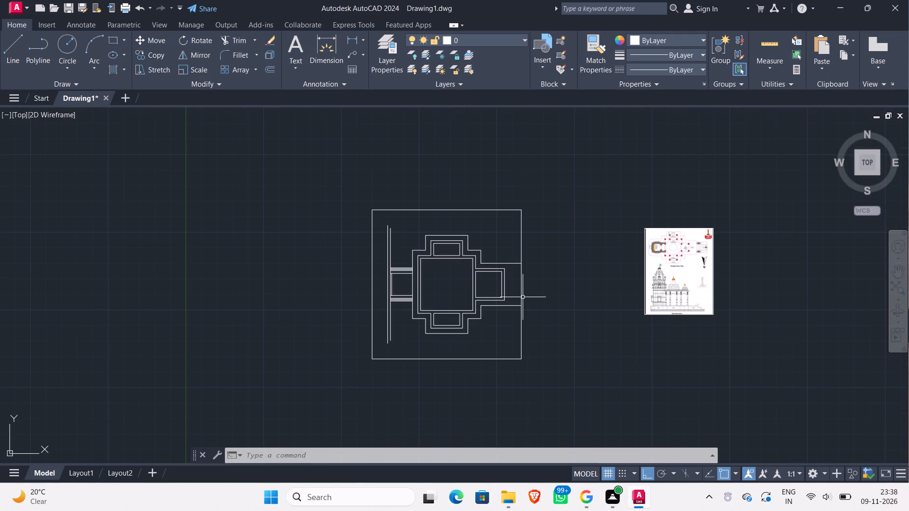
scroll(448, 297, up, 3)
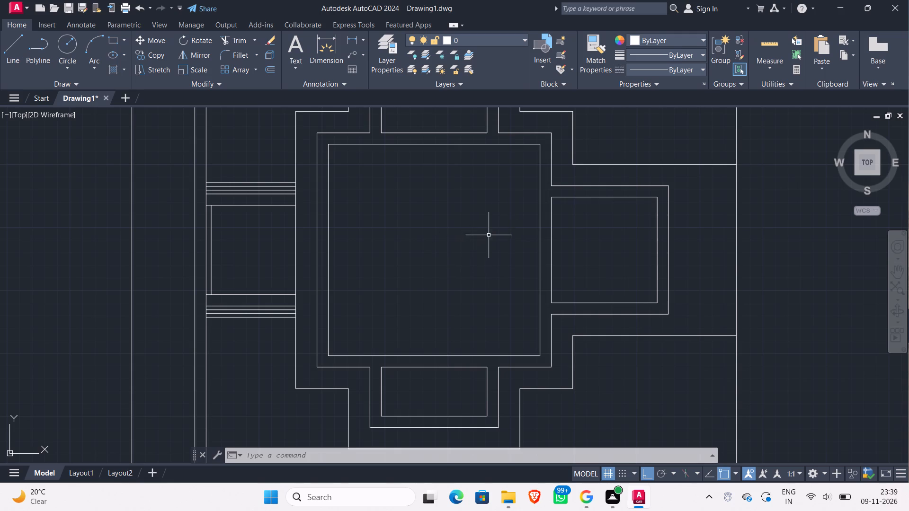
scroll(488, 238, down, 1)
middle_drag(487, 238, 481, 296)
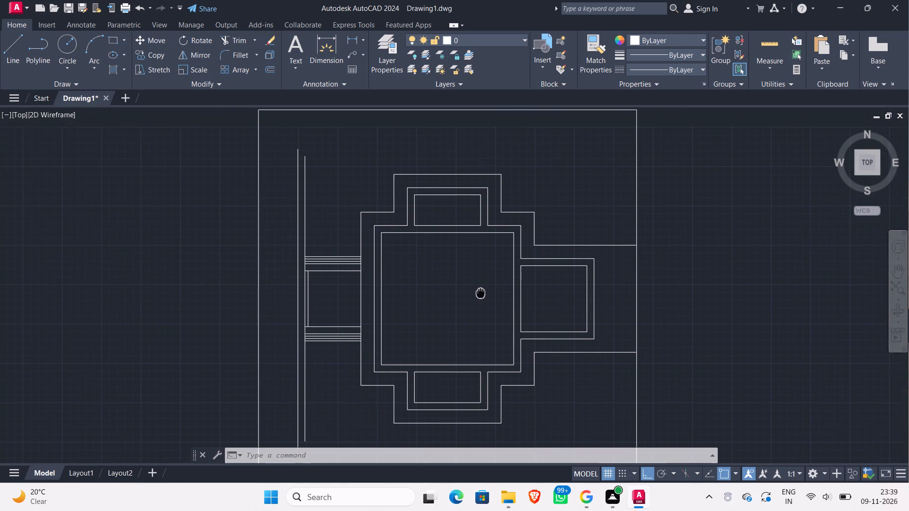
middle_drag(481, 296, 537, 298)
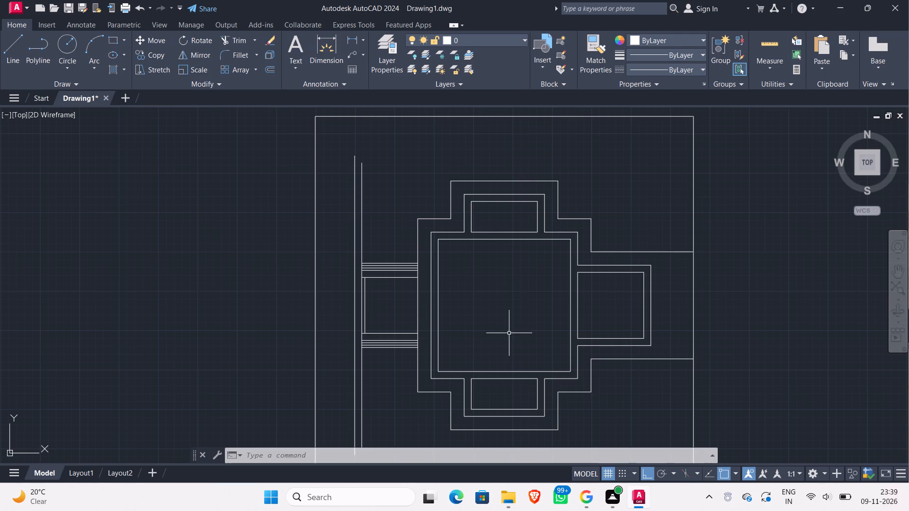
middle_drag(509, 333, 452, 259)
scroll(750, 225, down, 1)
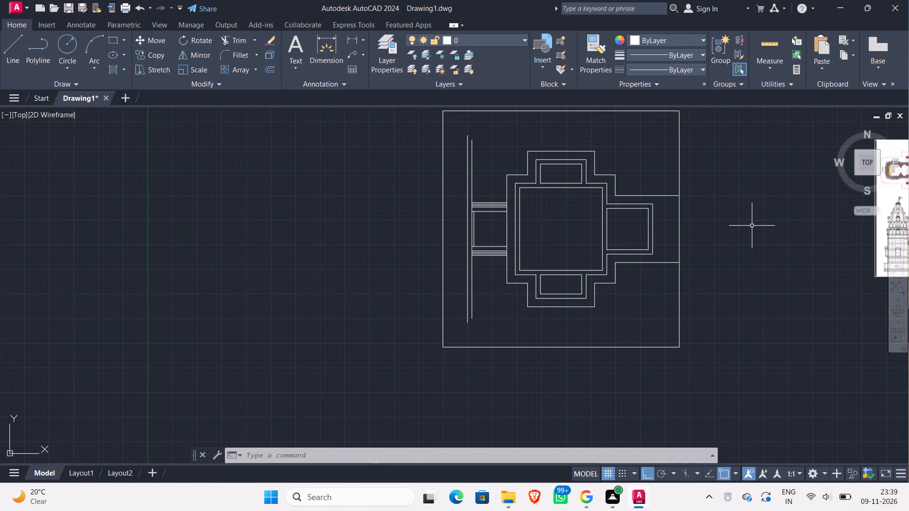
middle_drag(752, 226, 566, 294)
scroll(740, 237, up, 2)
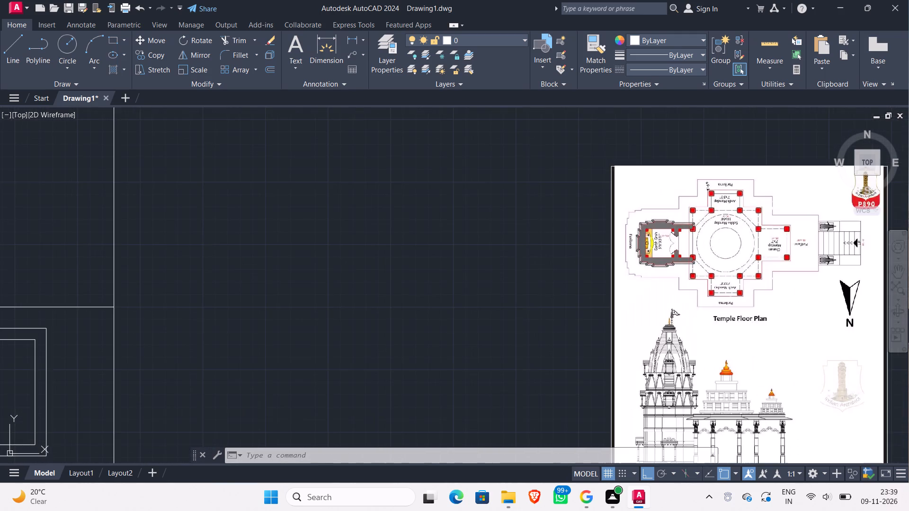
scroll(622, 211, up, 3)
scroll(816, 207, down, 2)
scroll(783, 148, up, 3)
scroll(856, 352, down, 2)
middle_drag(820, 422, 819, 421)
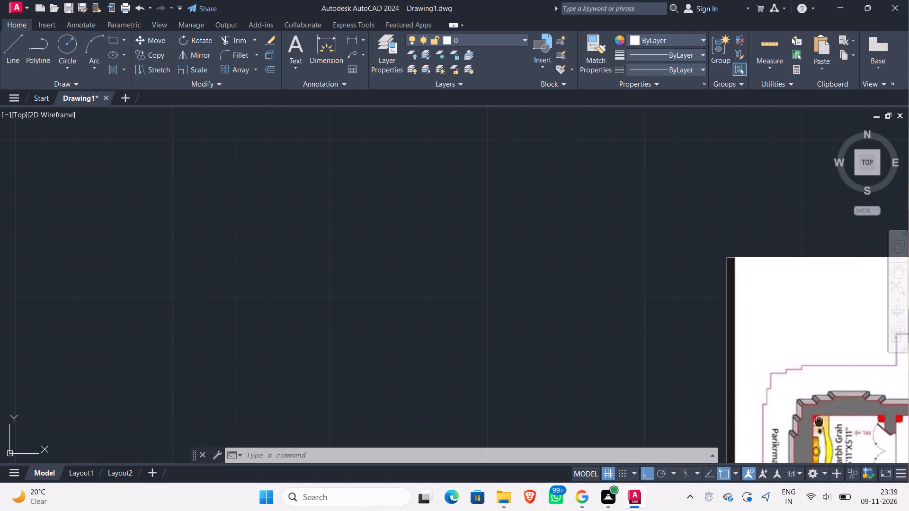
middle_drag(819, 421, 540, 321)
scroll(601, 302, up, 1)
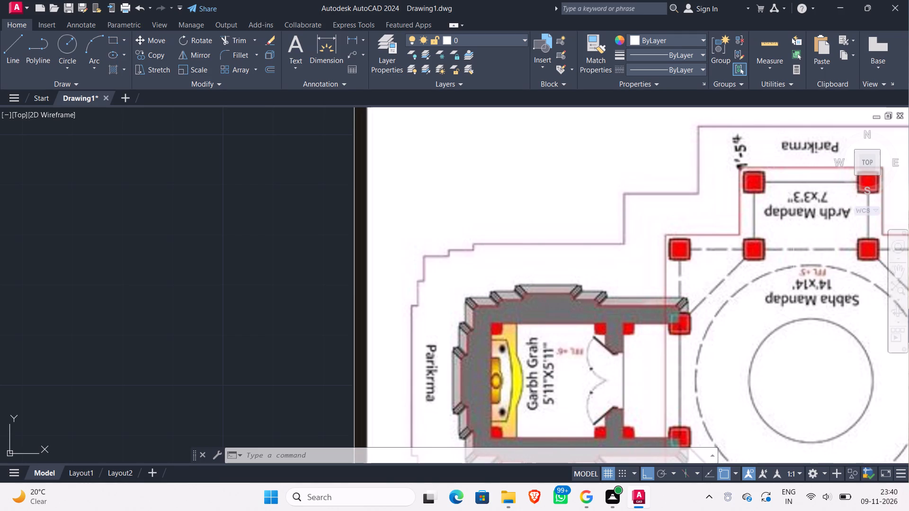
scroll(794, 263, up, 1)
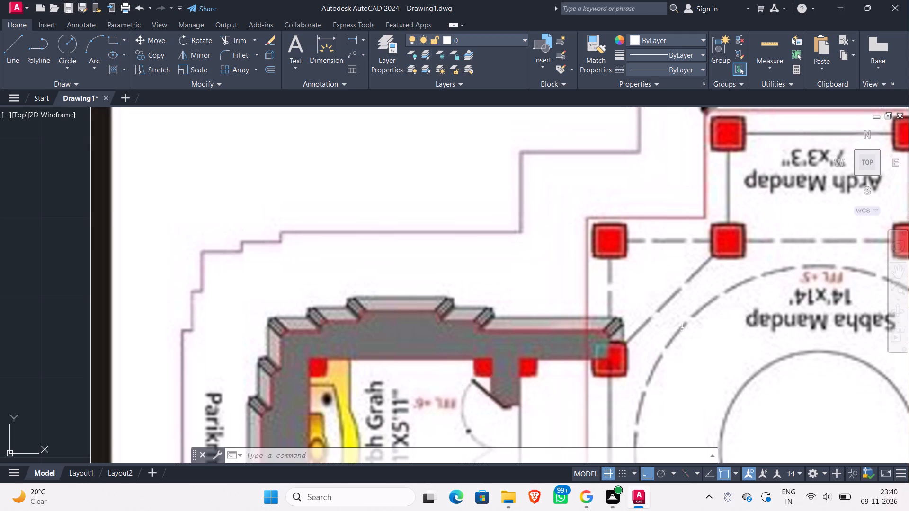
scroll(648, 325, down, 2)
scroll(613, 335, up, 2)
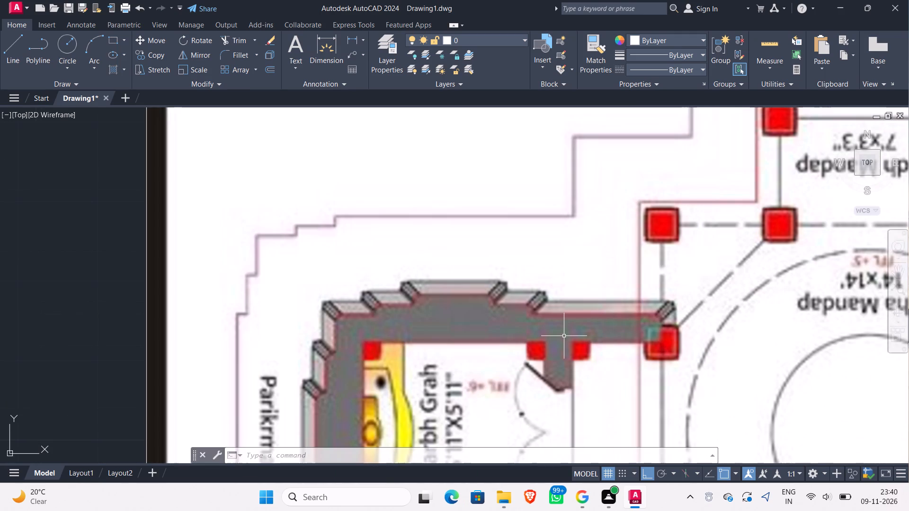
middle_drag(564, 335, 554, 241)
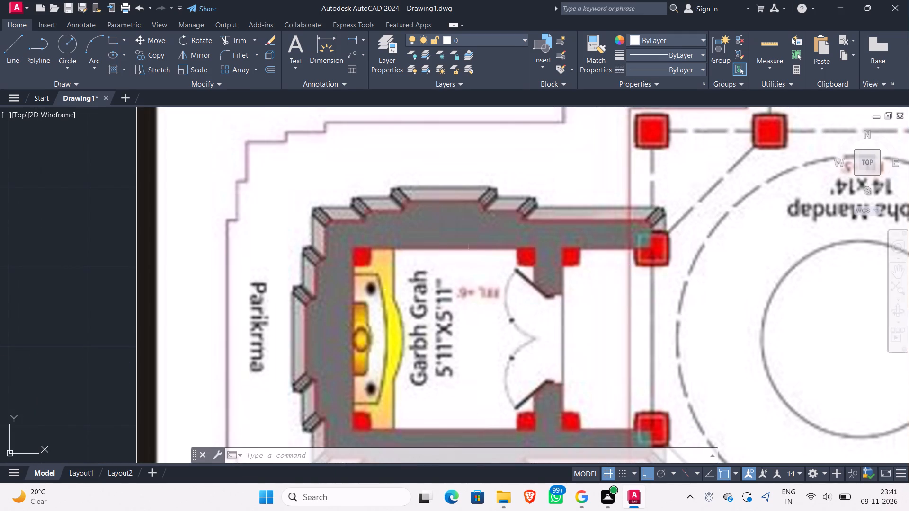
scroll(469, 267, down, 1)
middle_drag(469, 278, 466, 234)
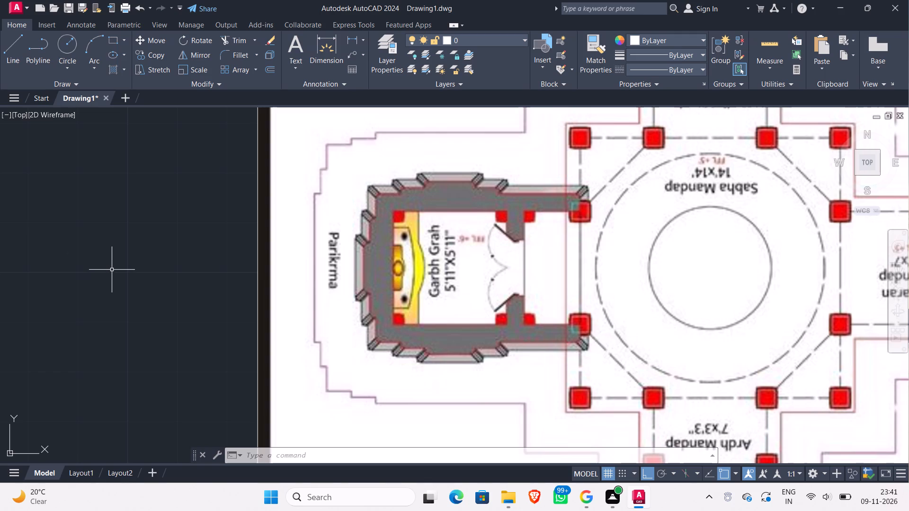
scroll(112, 270, down, 2)
middle_drag(112, 270, 193, 271)
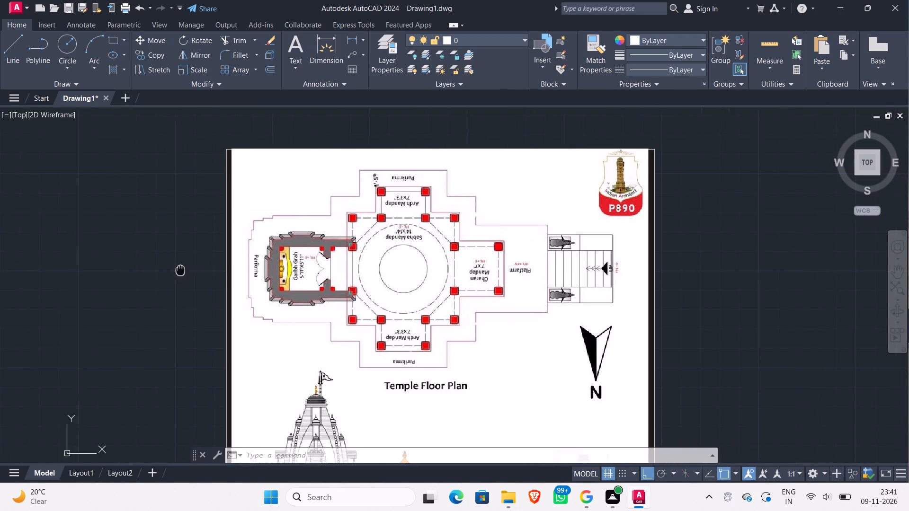
middle_drag(193, 271, 472, 290)
scroll(237, 348, down, 2)
middle_drag(237, 345, 535, 194)
middle_drag(121, 265, 231, 242)
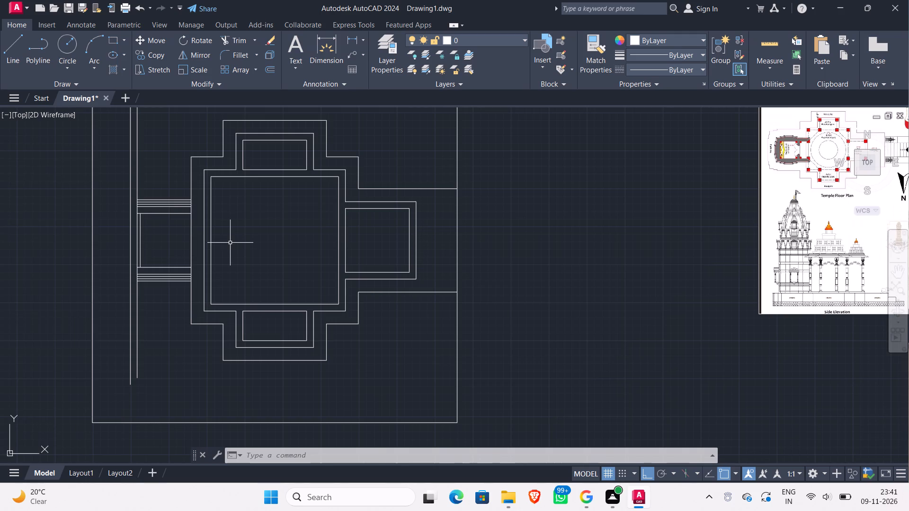
scroll(794, 154, up, 2)
scroll(756, 132, up, 3)
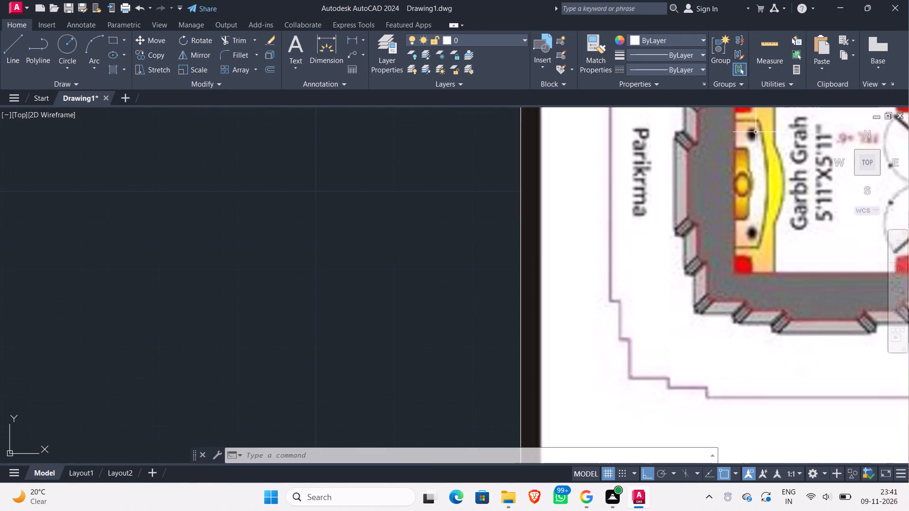
Offset the outer of the two long vertical lines on the Garbh Grah's west side 9" further west.
scroll(756, 132, down, 3)
middle_drag(438, 229, 637, 246)
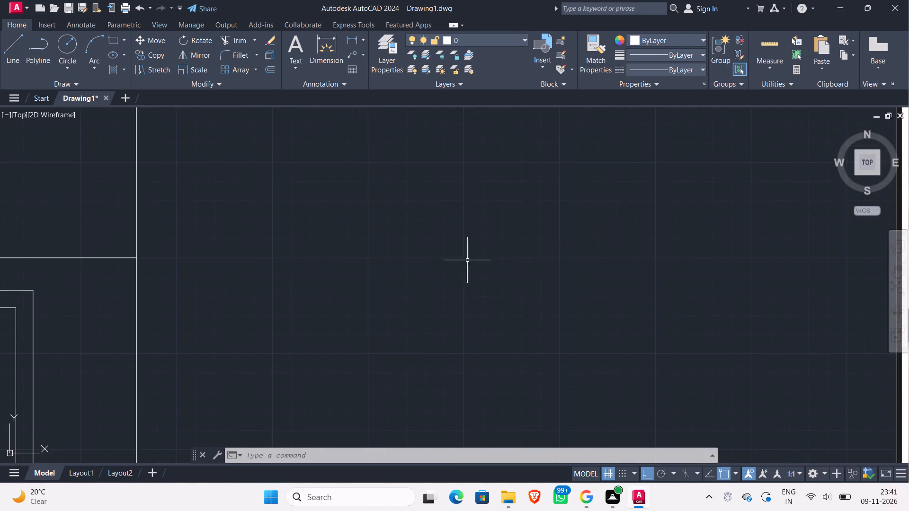
scroll(441, 265, down, 2)
middle_drag(342, 276, 558, 240)
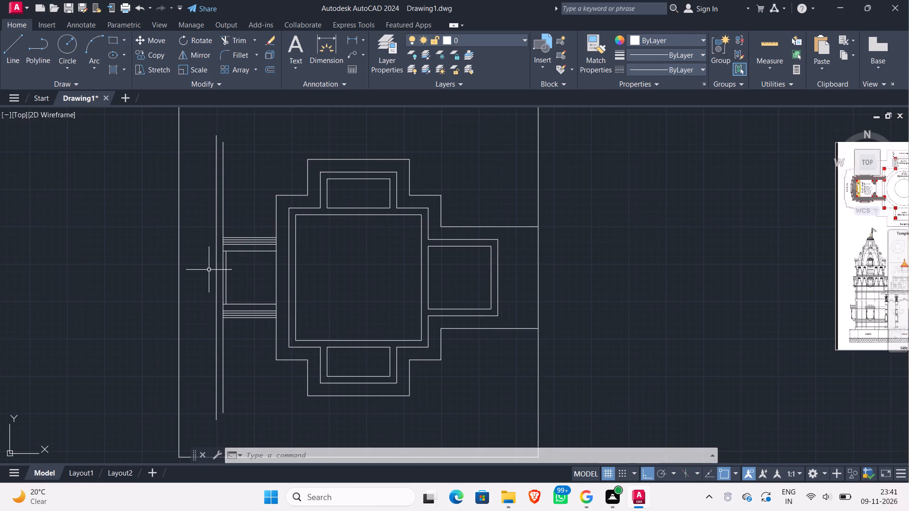
scroll(206, 270, up, 2)
key(o)
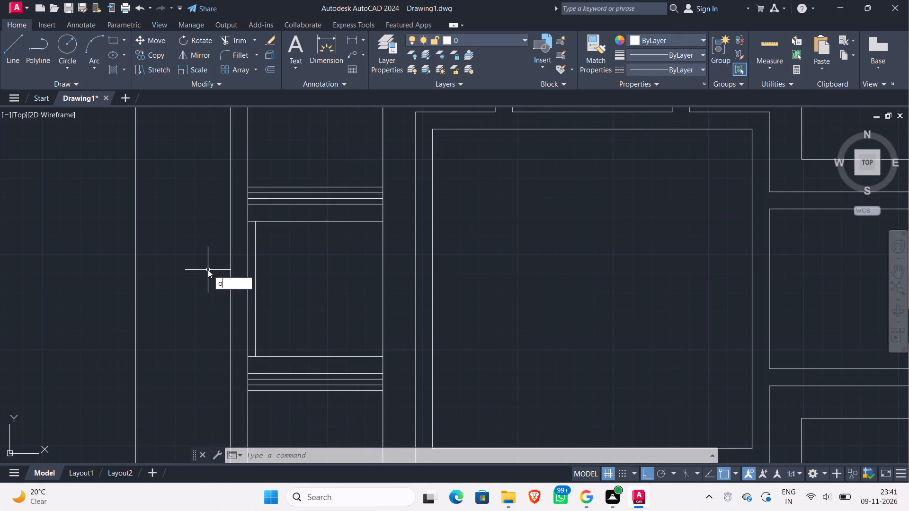
key(Return)
key(Return)
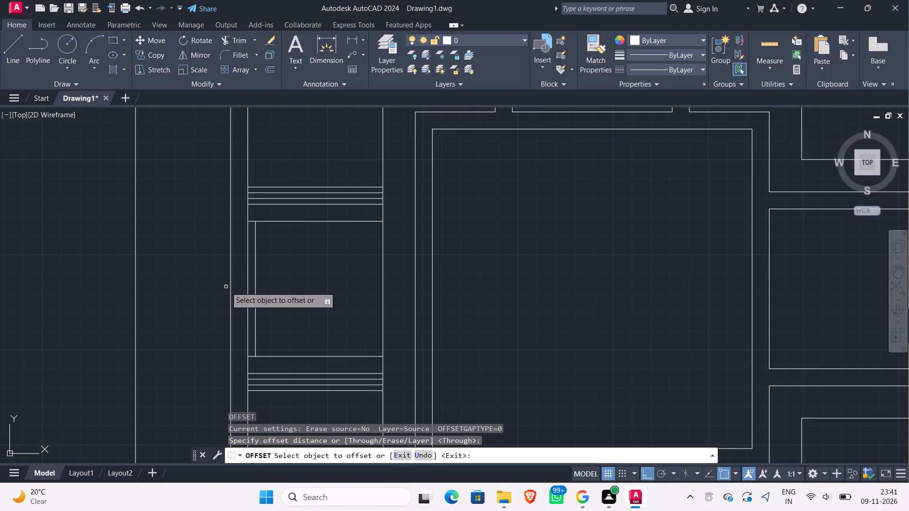
click(230, 300)
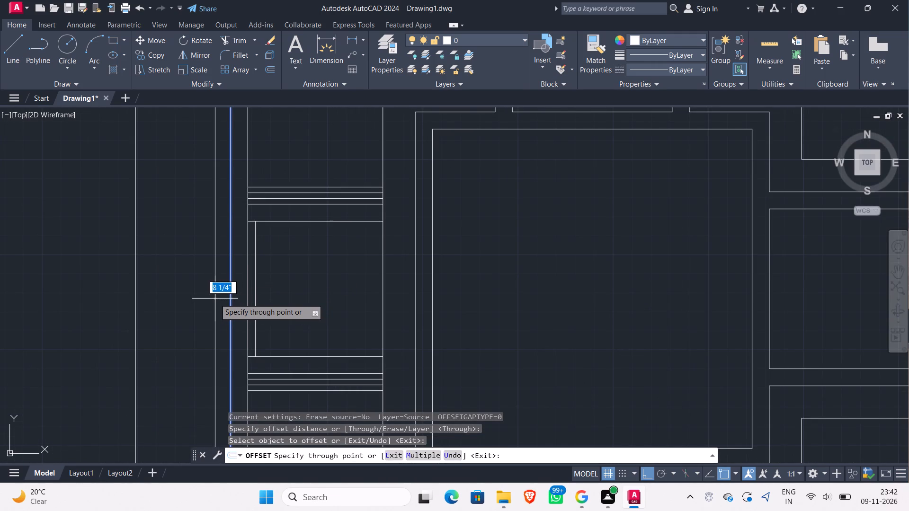
text(9")
key(Return)
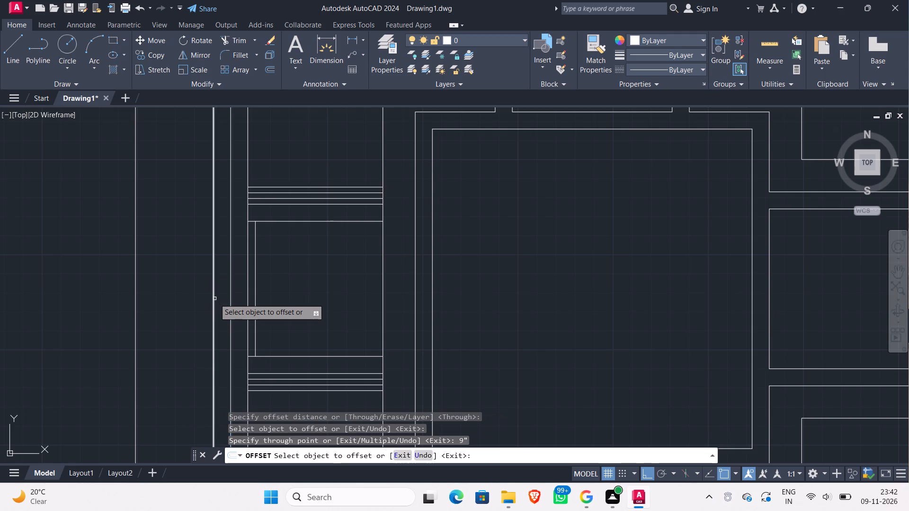
key(Escape)
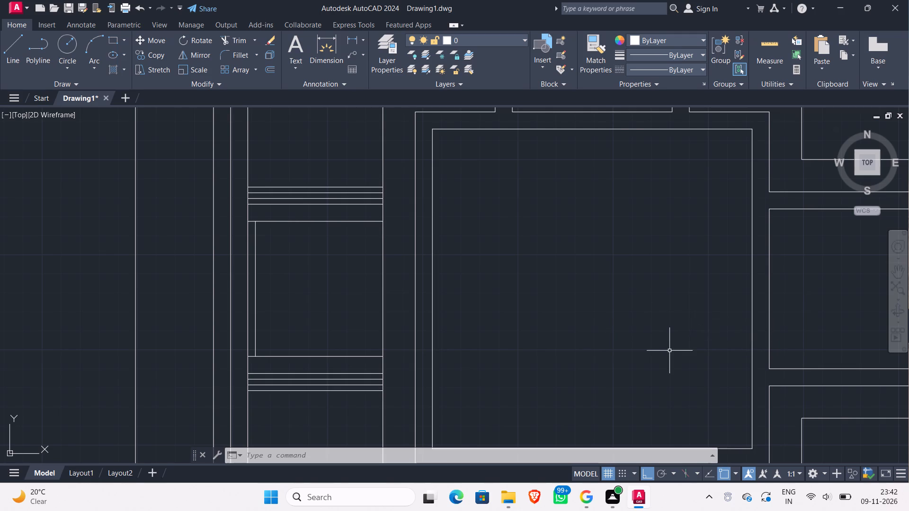
Examine the Garbh Grah's west wall projections and Parikrma outline in the reference floor plan against the drawn plan.
scroll(608, 351, down, 2)
middle_drag(604, 339, 548, 336)
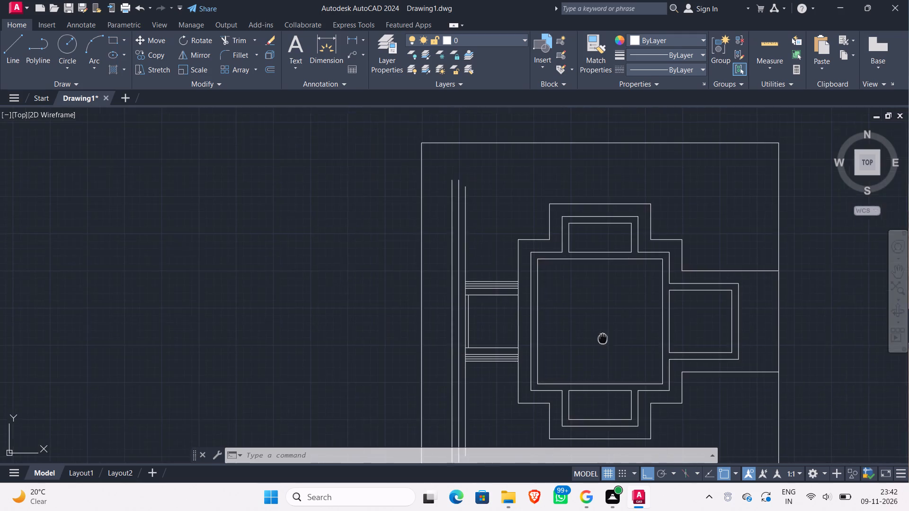
middle_drag(548, 336, 375, 317)
scroll(374, 309, down, 1)
scroll(735, 286, up, 2)
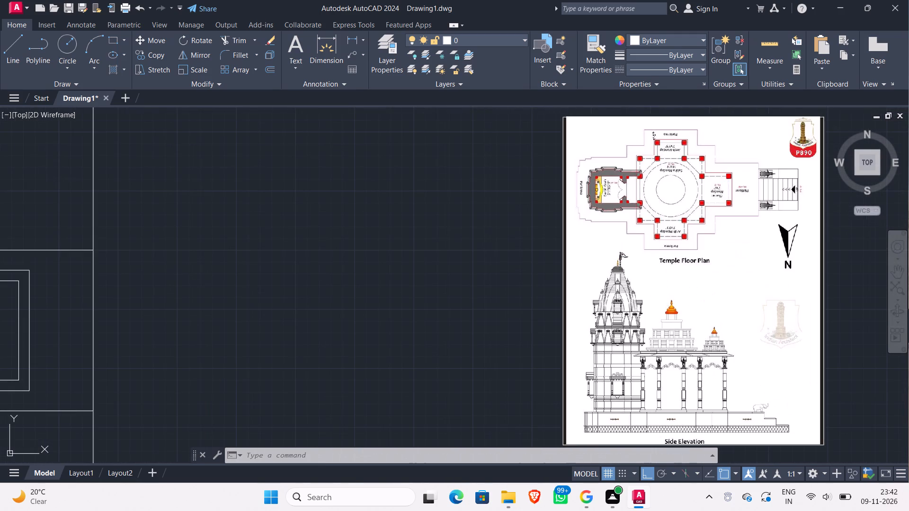
scroll(632, 226, up, 3)
scroll(632, 226, down, 3)
scroll(592, 223, up, 3)
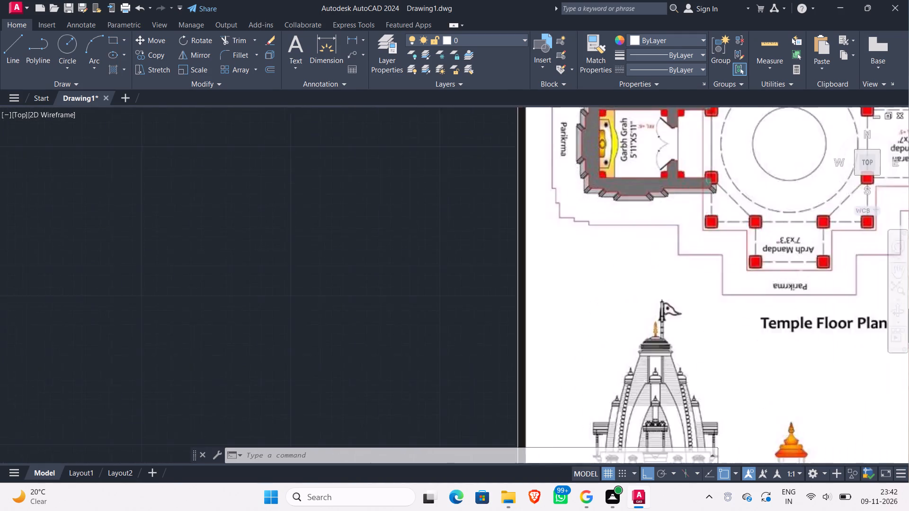
middle_drag(614, 164, 596, 307)
scroll(594, 302, down, 2)
scroll(623, 236, up, 2)
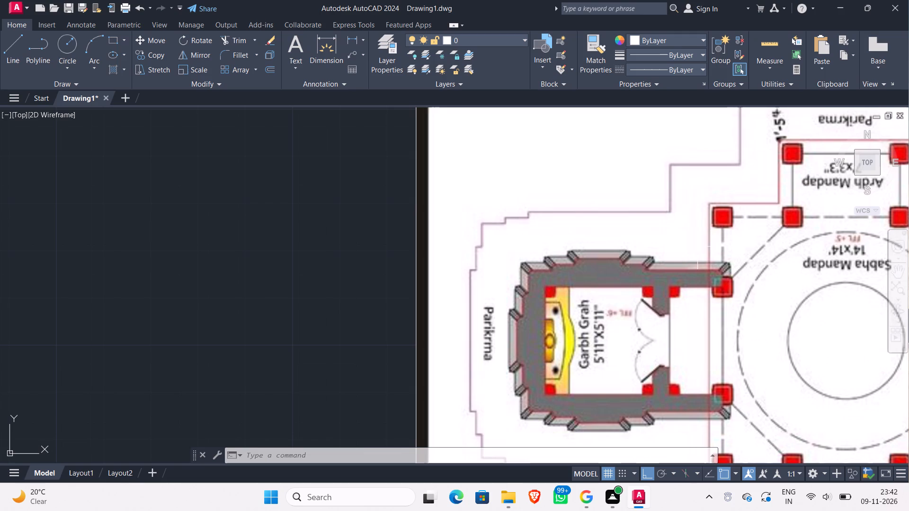
scroll(672, 200, up, 1)
scroll(676, 265, down, 1)
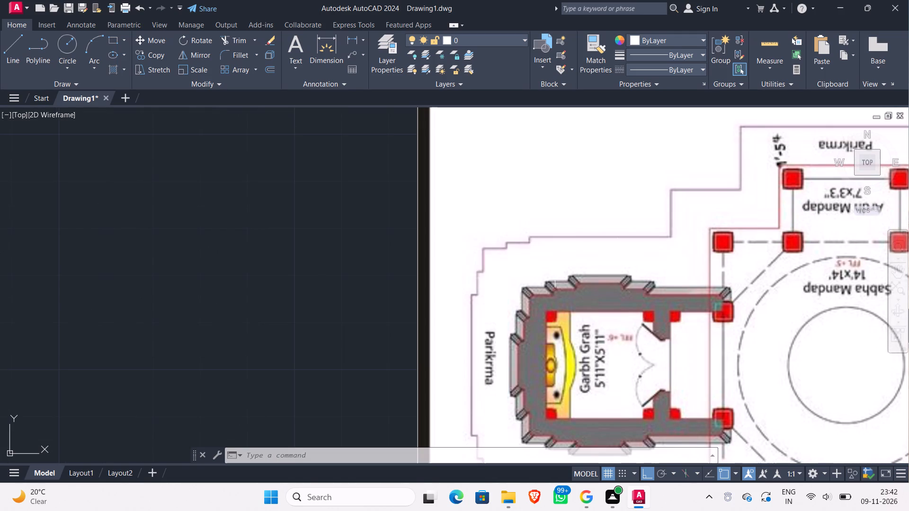
middle_drag(564, 266, 560, 198)
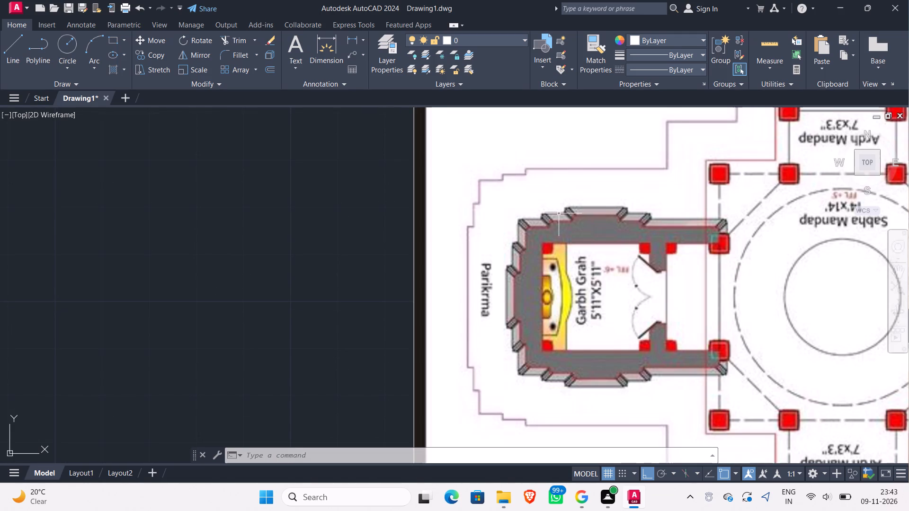
scroll(559, 214, down, 1)
middle_drag(435, 262, 557, 240)
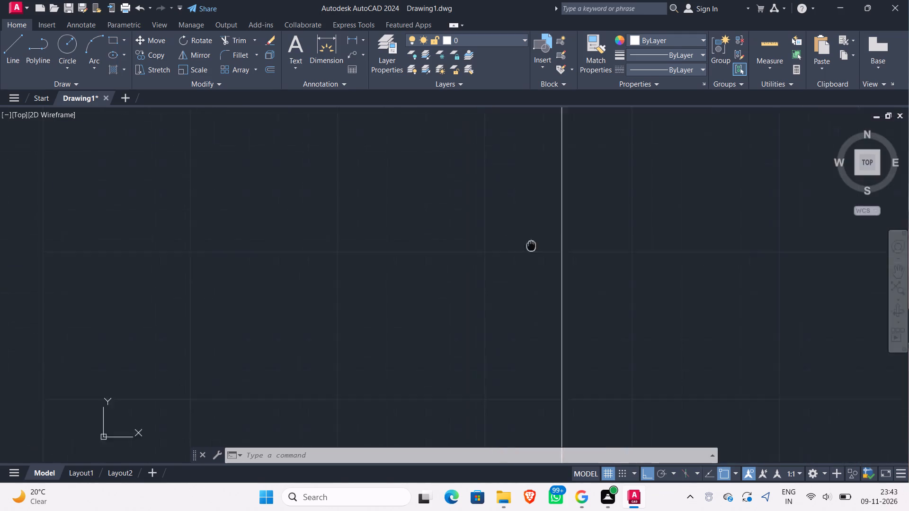
middle_drag(557, 240, 580, 238)
scroll(543, 247, down, 1)
middle_drag(443, 264, 669, 266)
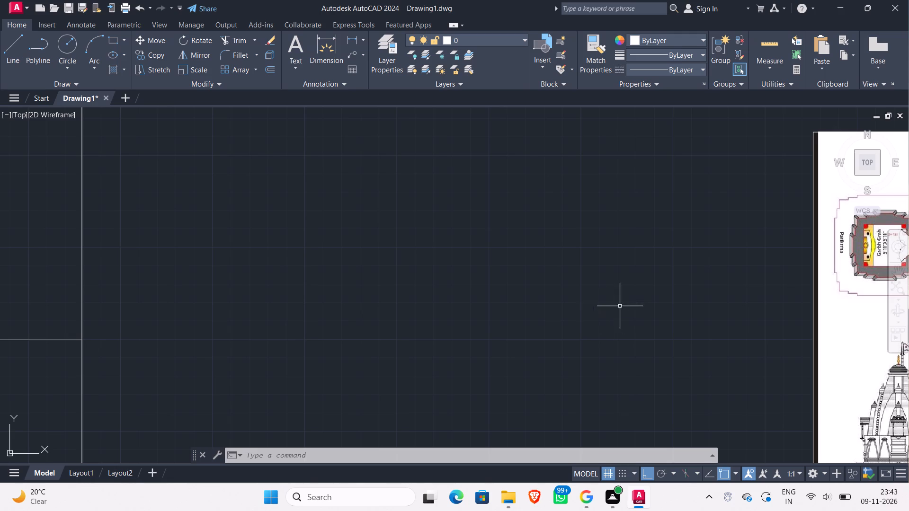
scroll(303, 375, down, 3)
middle_drag(292, 360, 458, 275)
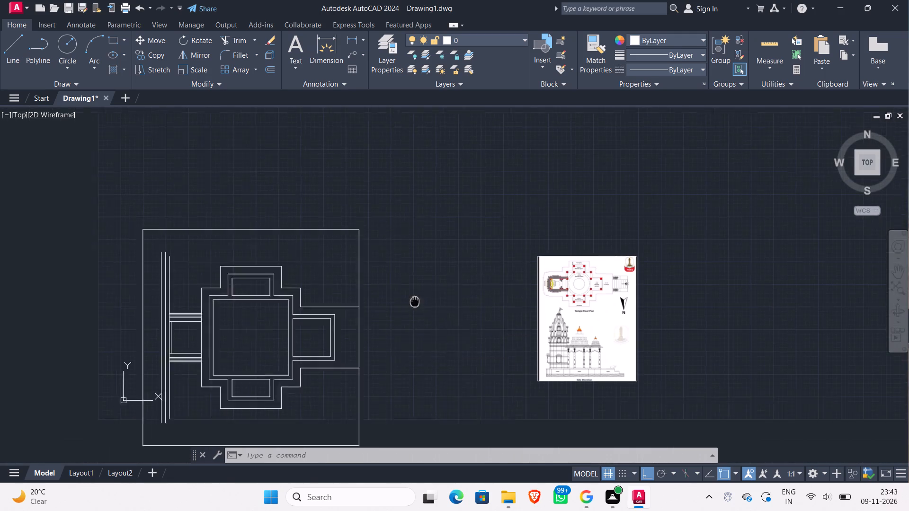
middle_drag(458, 275, 543, 224)
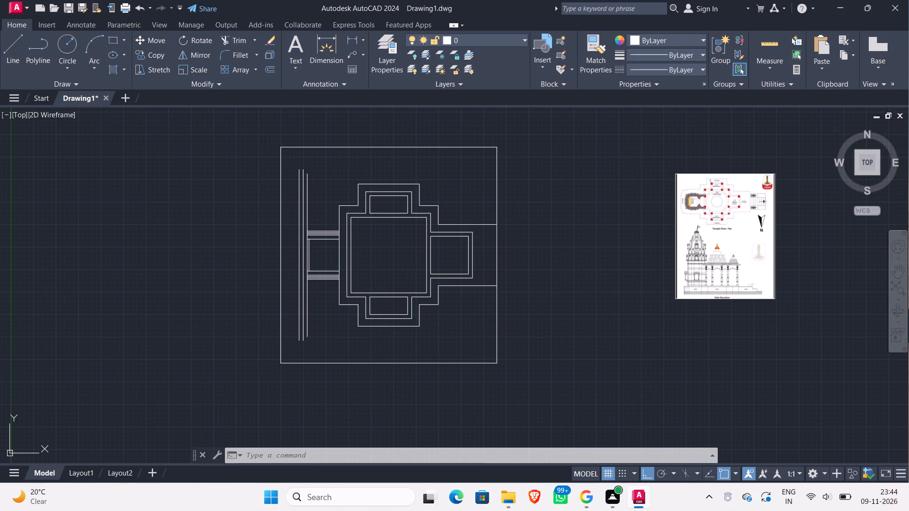
scroll(717, 182, up, 2)
scroll(657, 247, up, 2)
scroll(526, 273, down, 6)
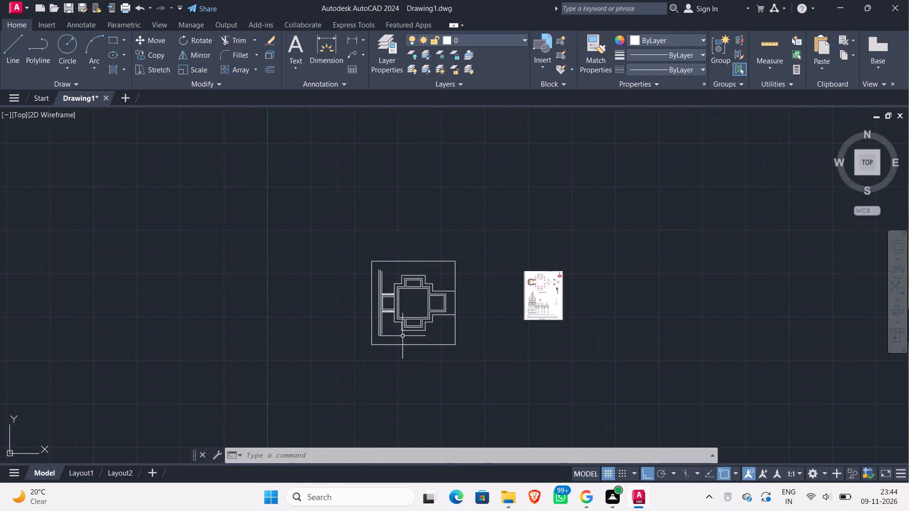
Compare the drawn Garbh Grah and mandap outlines with the reference floor plan, including the Parikrma outline around them.
scroll(369, 298, up, 5)
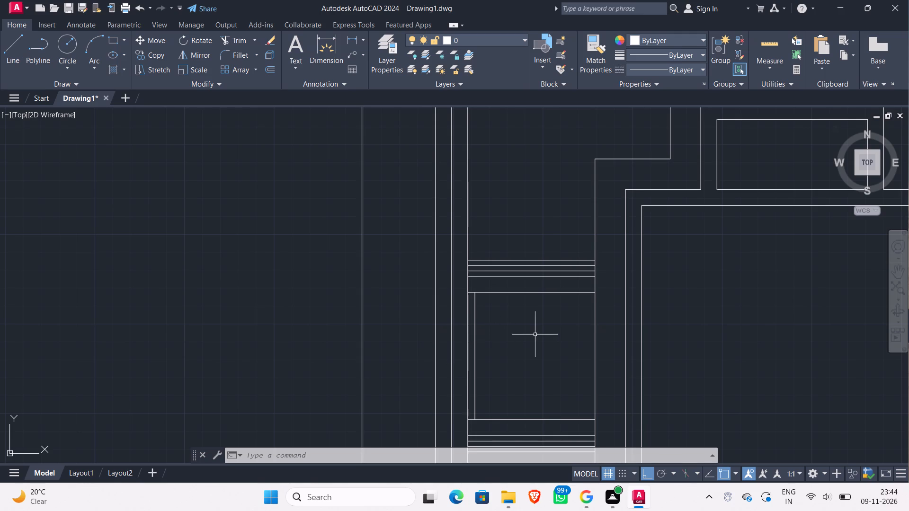
scroll(535, 333, down, 1)
middle_drag(519, 326, 287, 291)
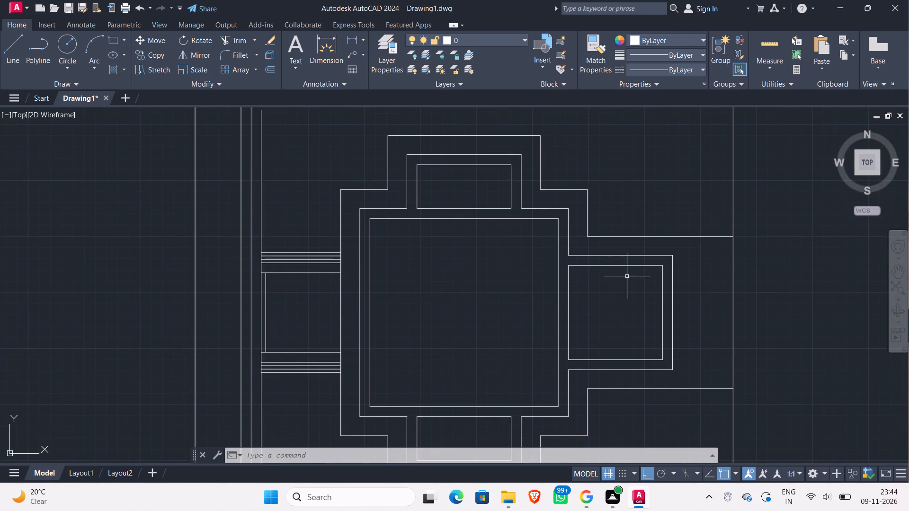
scroll(627, 276, down, 1)
scroll(720, 262, down, 2)
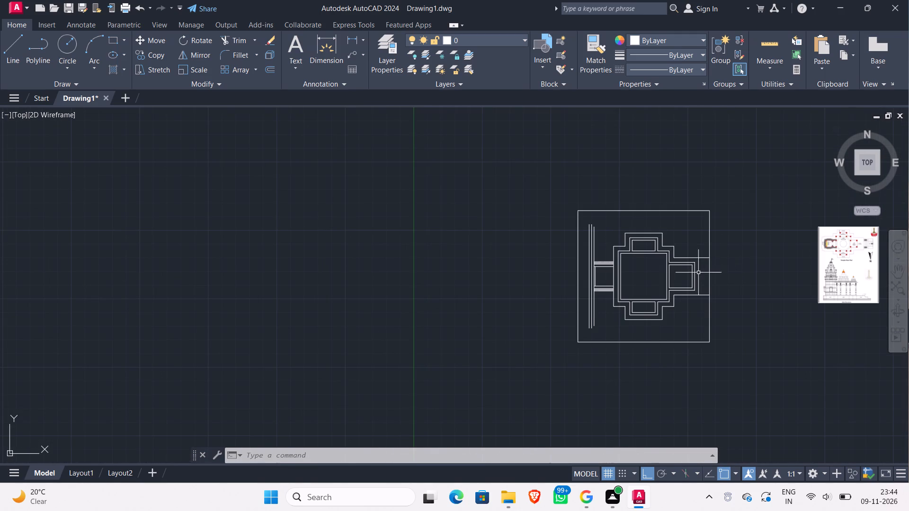
scroll(650, 275, up, 2)
scroll(650, 275, down, 3)
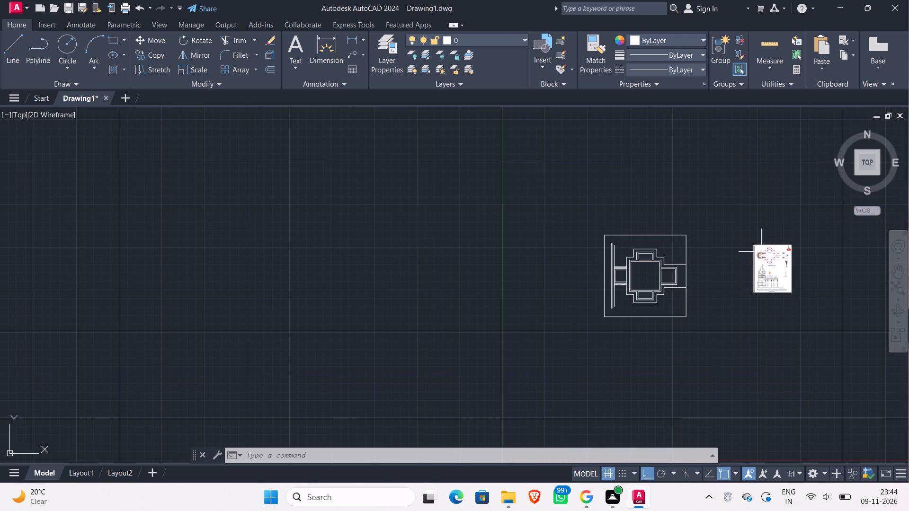
scroll(765, 248, up, 6)
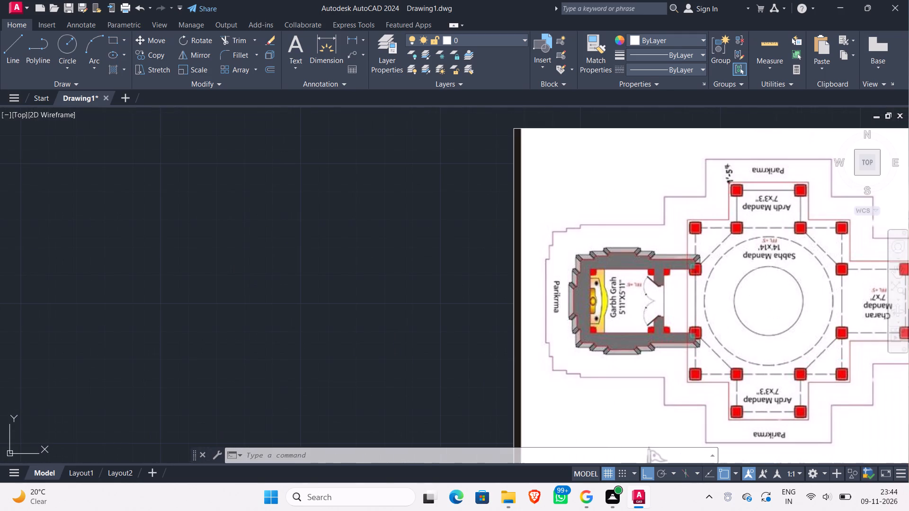
scroll(771, 269, down, 3)
scroll(691, 288, down, 1)
scroll(378, 315, up, 2)
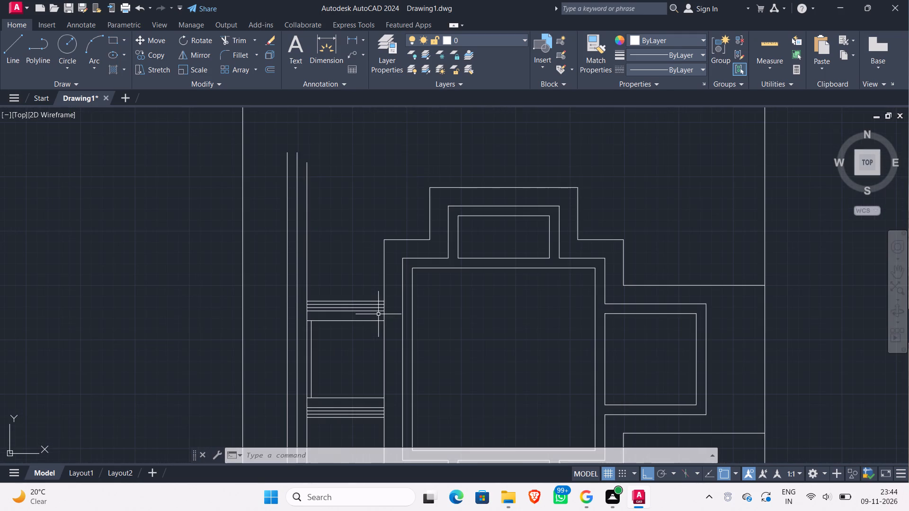
scroll(454, 331, up, 2)
scroll(454, 331, down, 1)
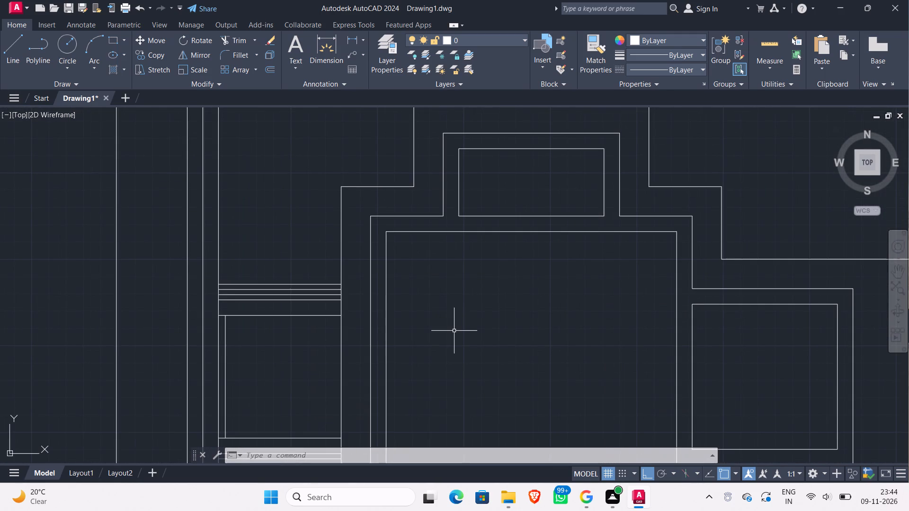
scroll(454, 331, down, 2)
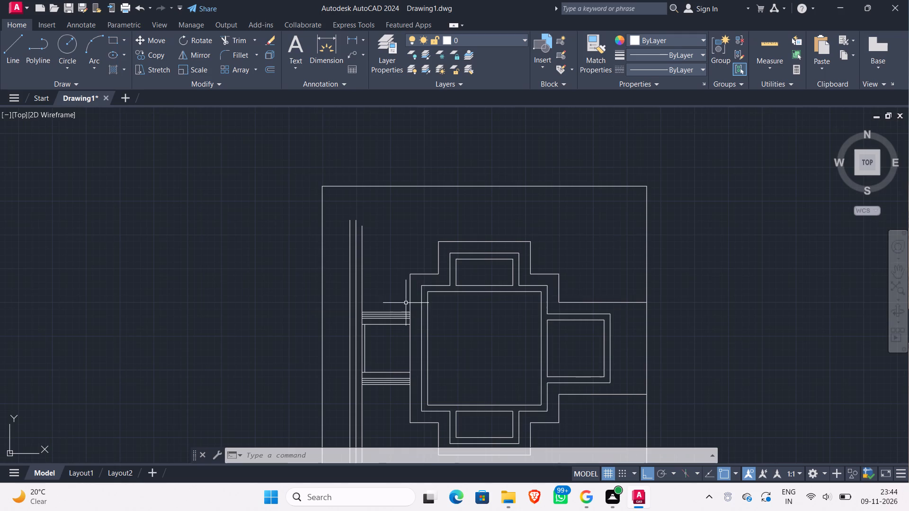
middle_drag(470, 324, 396, 257)
scroll(393, 255, down, 1)
scroll(694, 261, up, 1)
middle_drag(697, 209, 700, 277)
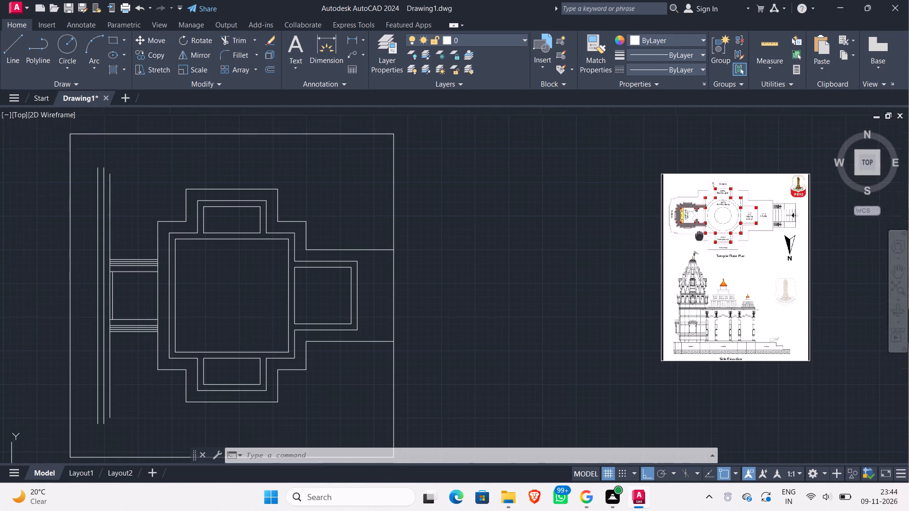
middle_drag(700, 277, 699, 308)
scroll(699, 276, up, 3)
scroll(647, 326, down, 1)
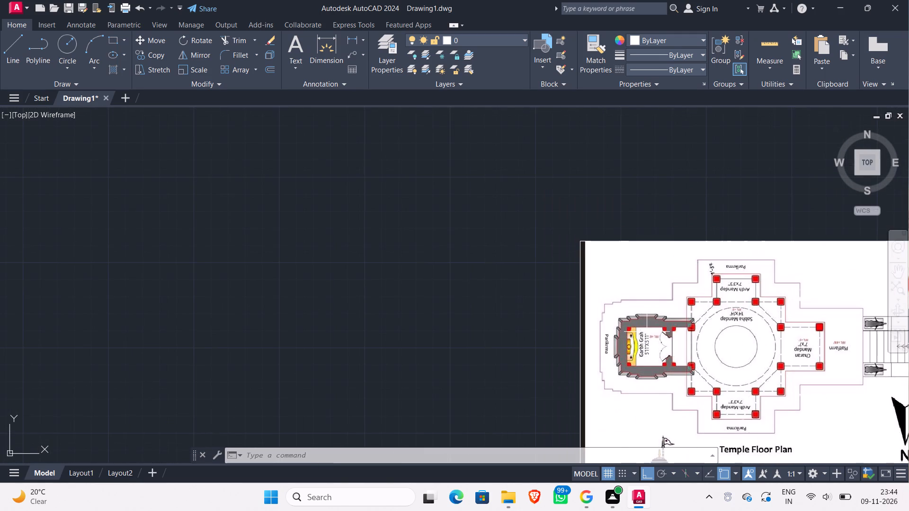
scroll(781, 325, up, 2)
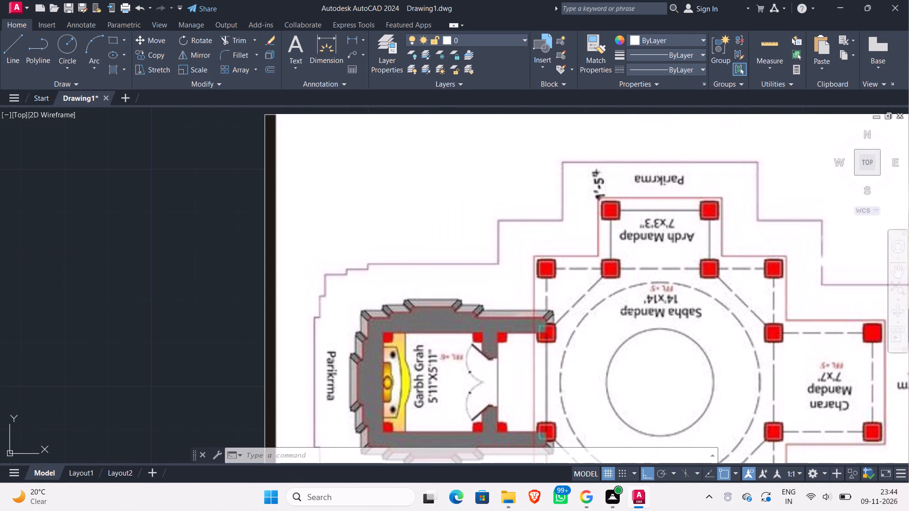
middle_drag(786, 419, 726, 280)
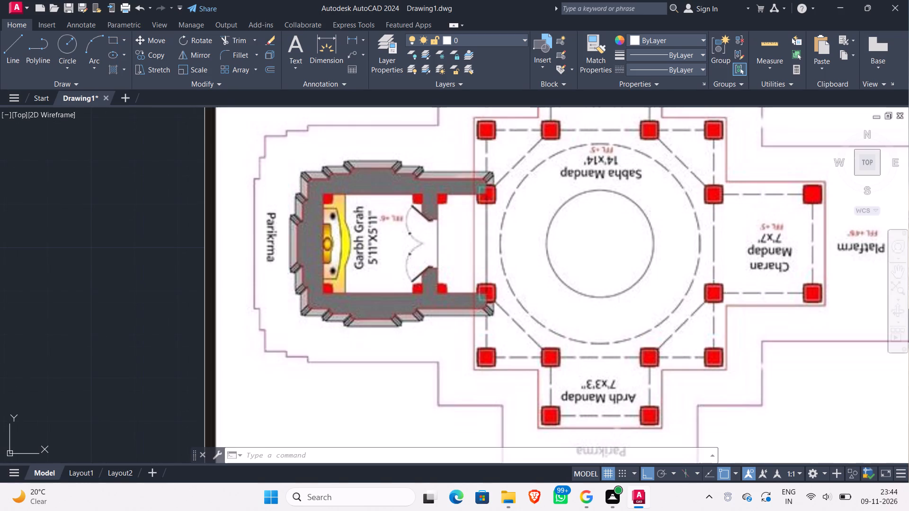
scroll(769, 307, down, 3)
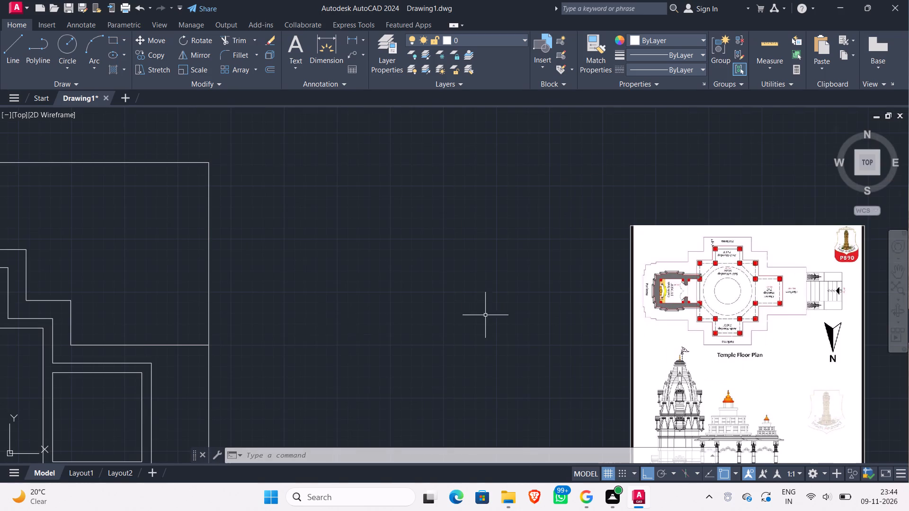
Examine the Garbh Grah's south wall, door jambs and junction with the Sabha Mandap columns in the reference floor plan.
middle_drag(150, 351, 656, 220)
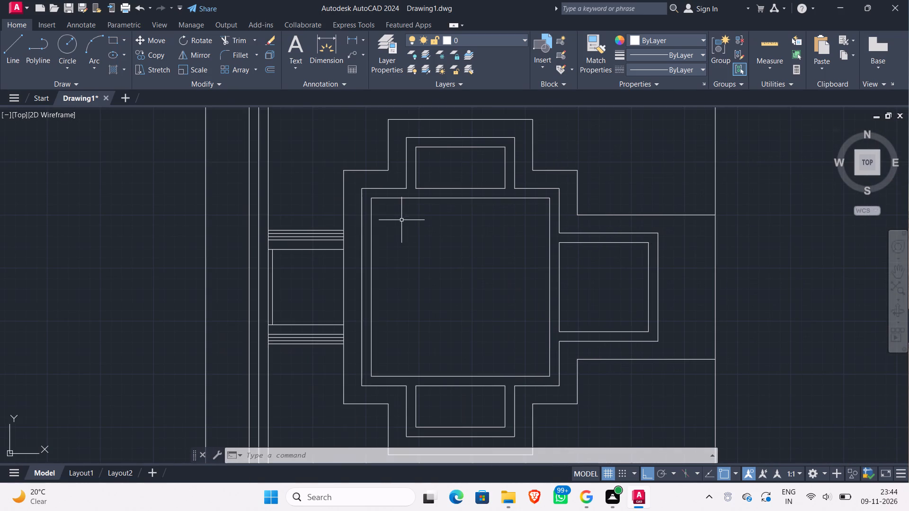
scroll(401, 220, up, 2)
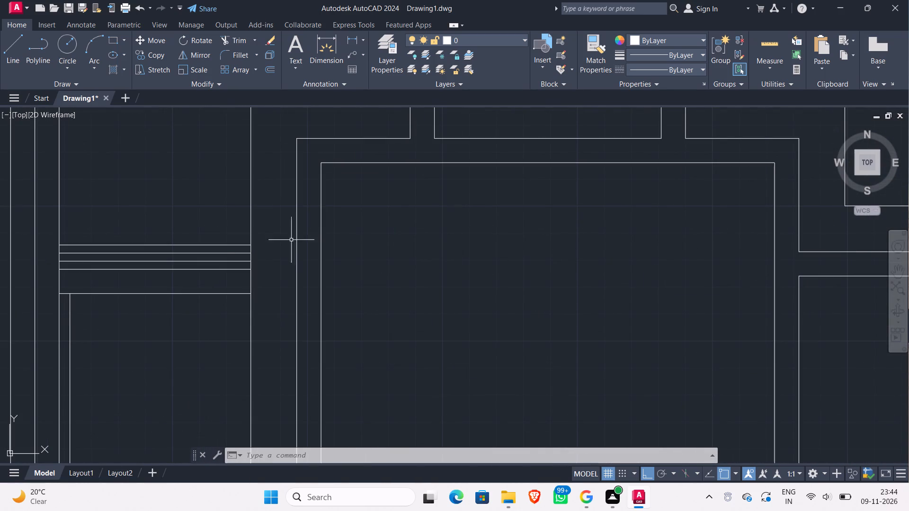
scroll(496, 298, down, 1)
middle_drag(492, 294, 454, 128)
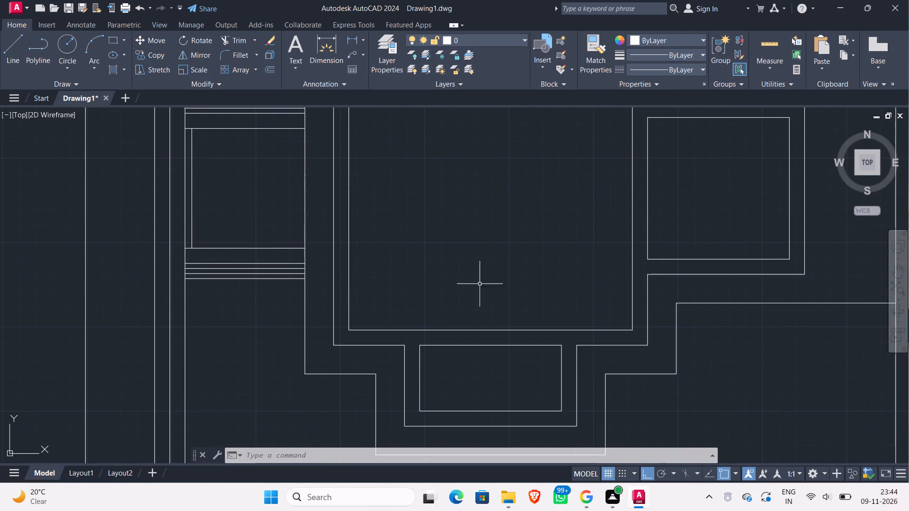
scroll(316, 298, down, 2)
scroll(753, 247, up, 1)
middle_drag(753, 247, 353, 320)
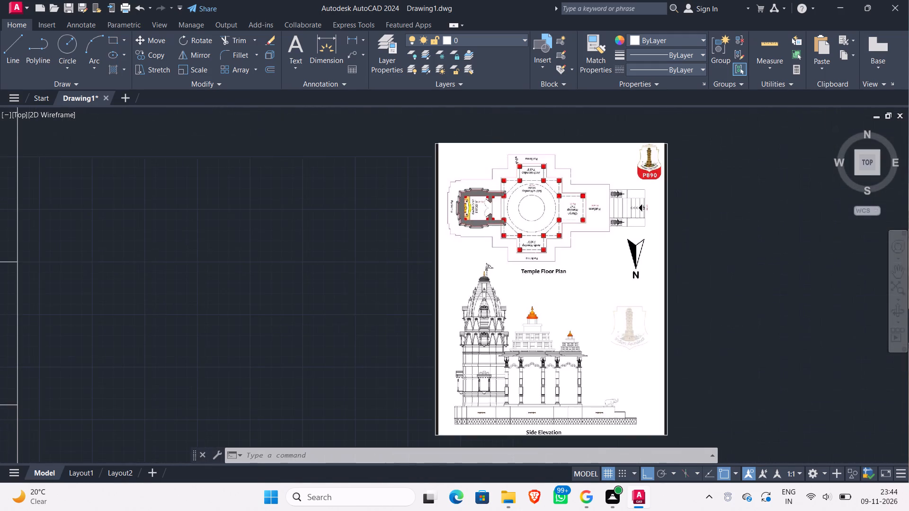
scroll(495, 263, up, 2)
scroll(471, 166, up, 1)
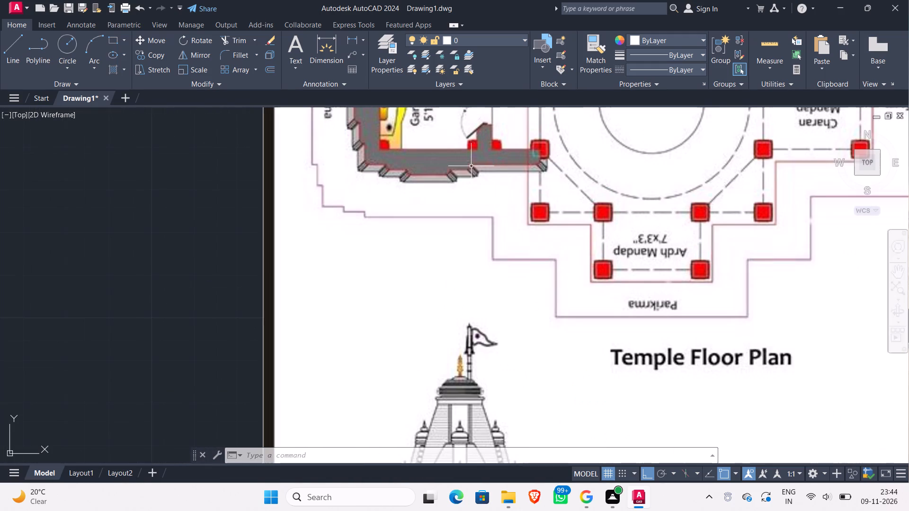
scroll(501, 201, down, 2)
scroll(446, 234, down, 1)
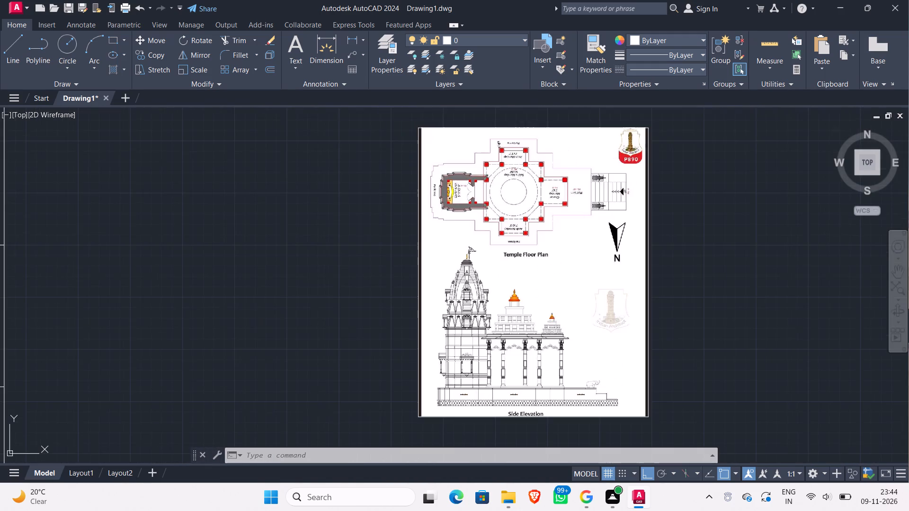
scroll(442, 195, up, 4)
scroll(521, 226, down, 1)
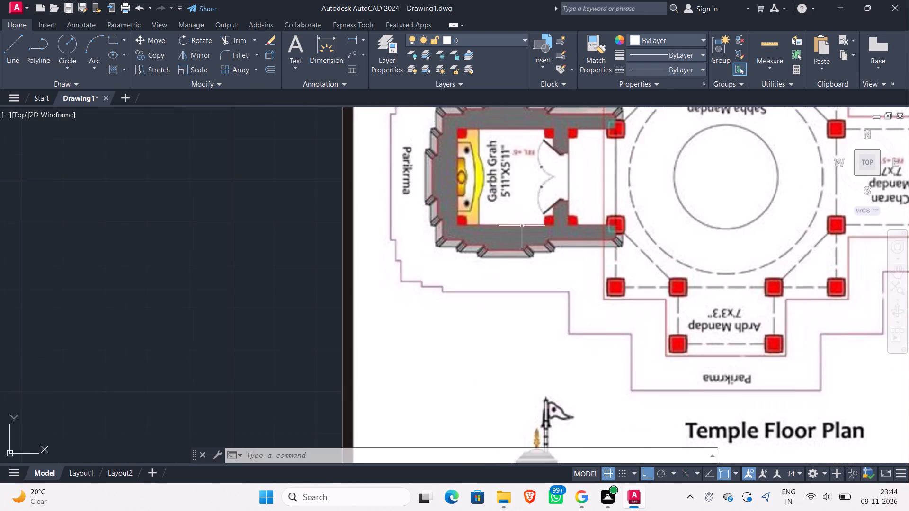
scroll(522, 226, up, 2)
scroll(522, 226, down, 4)
scroll(562, 215, up, 3)
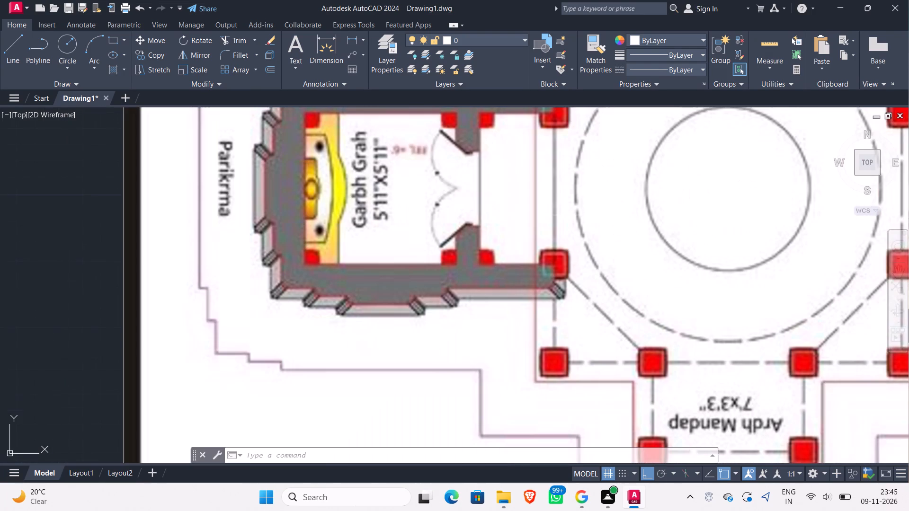
scroll(558, 219, up, 2)
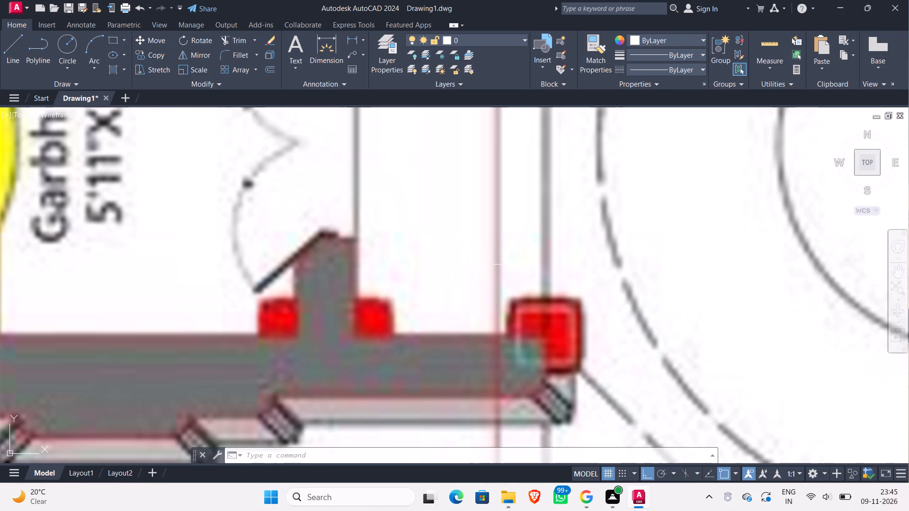
scroll(513, 343, down, 2)
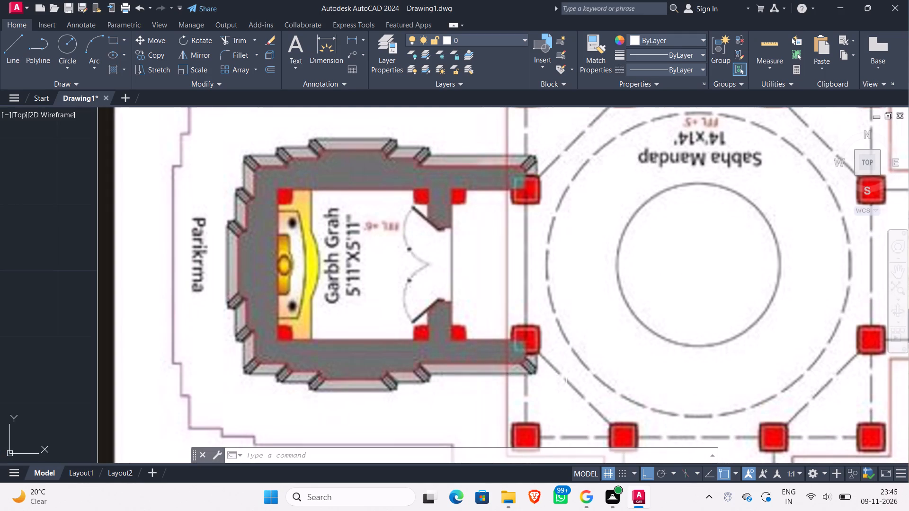
scroll(551, 380, down, 1)
scroll(523, 358, up, 2)
scroll(510, 367, down, 2)
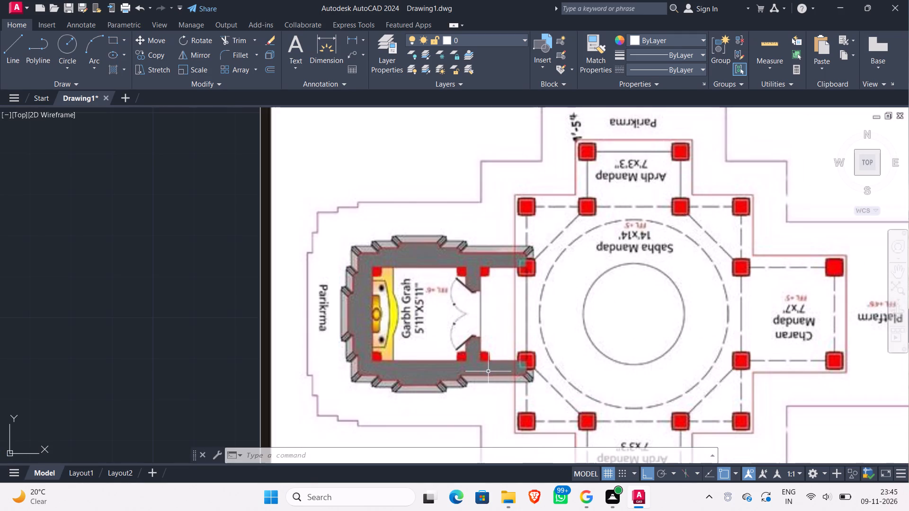
scroll(488, 371, down, 2)
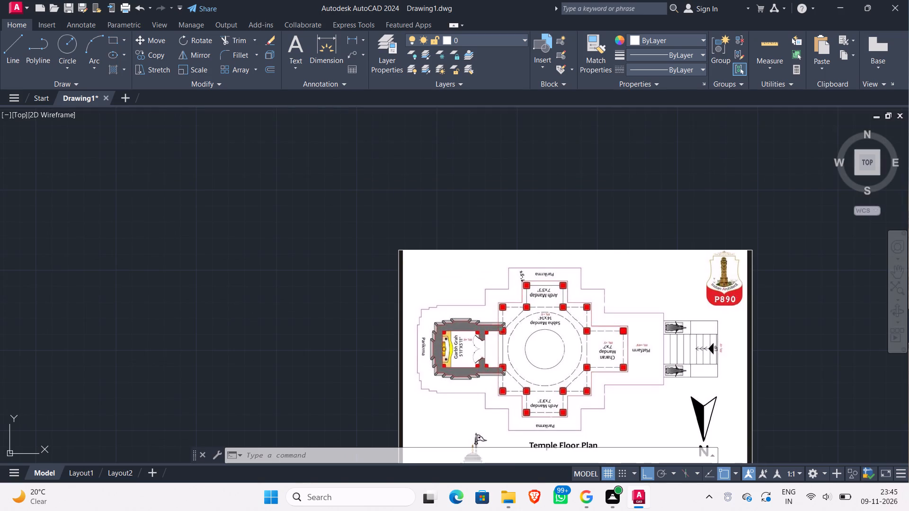
scroll(565, 344, up, 3)
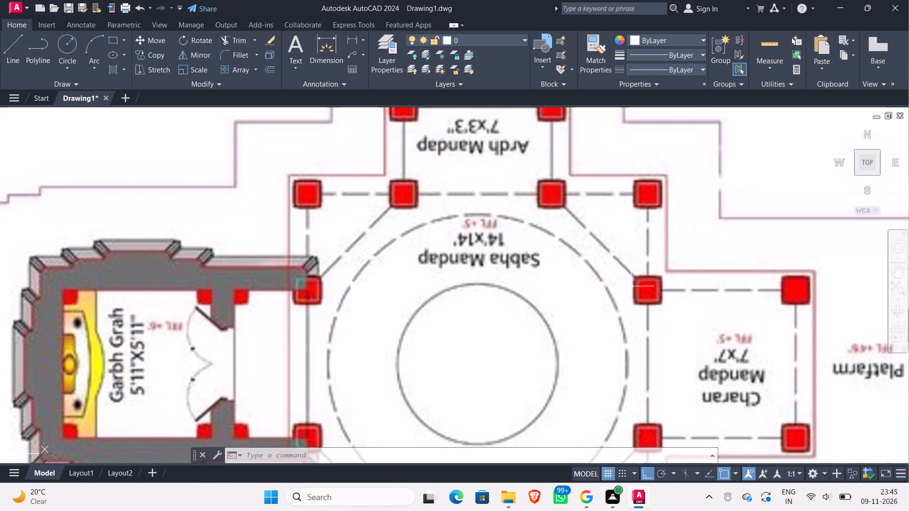
scroll(128, 270, down, 2)
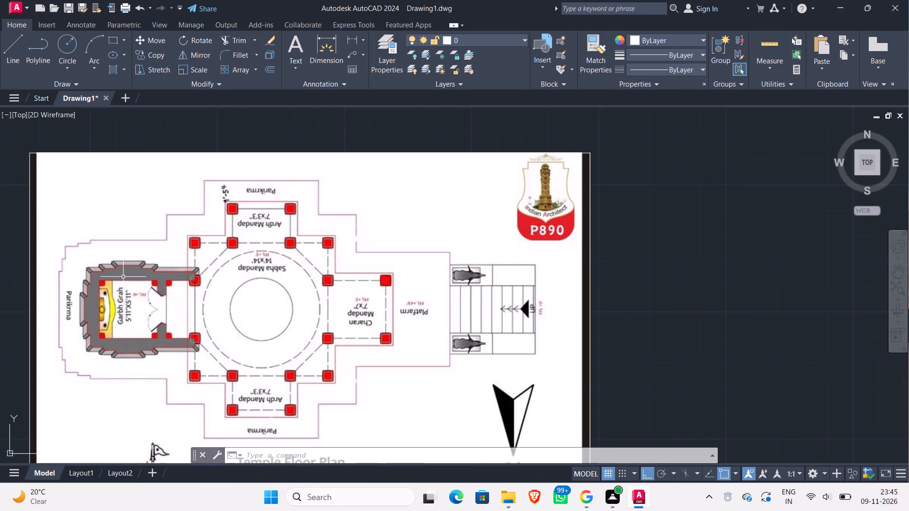
Trim away the short vertical line just inside the Garbh Grah's west wall, between its north and south walls.
scroll(123, 277, down, 1)
middle_drag(124, 277, 440, 227)
scroll(192, 313, down, 2)
middle_drag(190, 313, 397, 286)
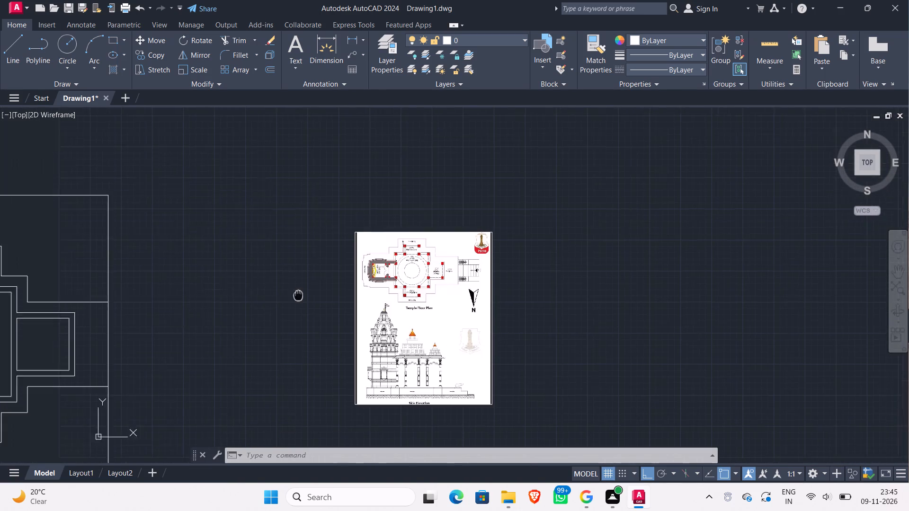
middle_drag(397, 286, 460, 283)
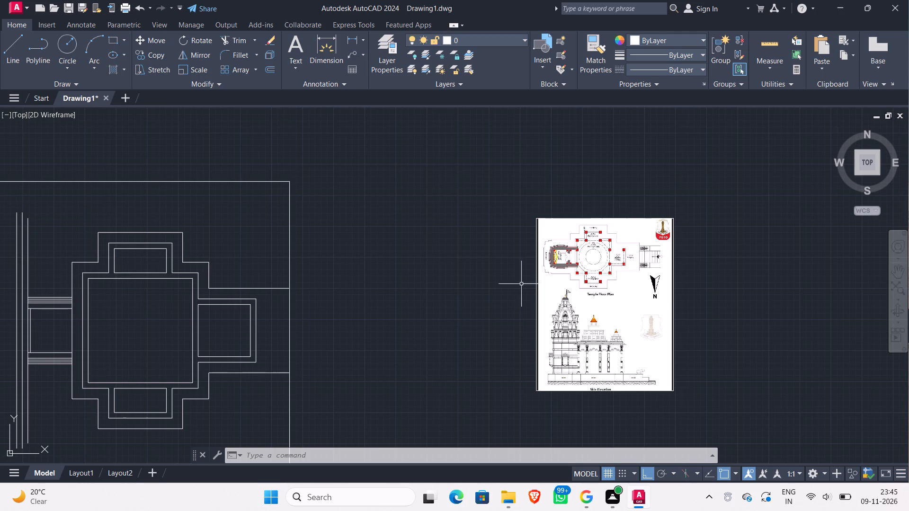
scroll(436, 296, down, 1)
middle_drag(435, 295, 721, 298)
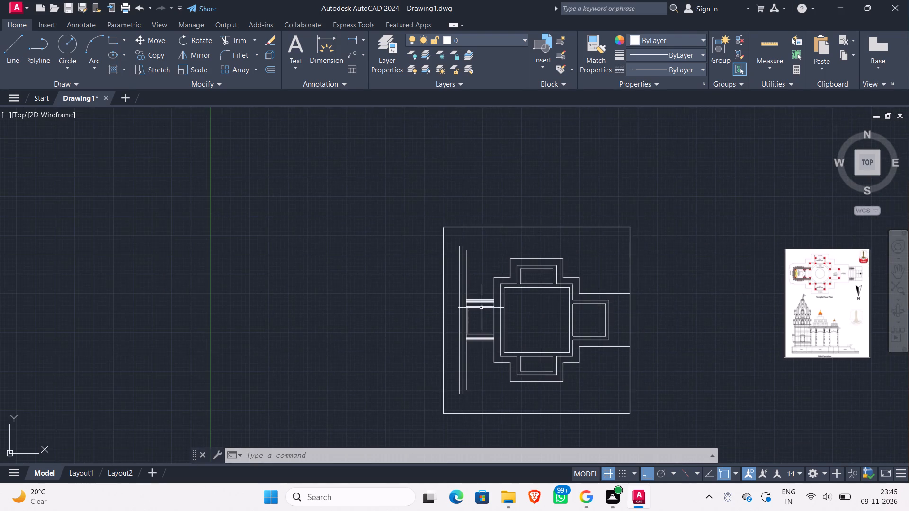
scroll(481, 308, up, 3)
middle_drag(473, 322, 448, 271)
scroll(468, 313, up, 1)
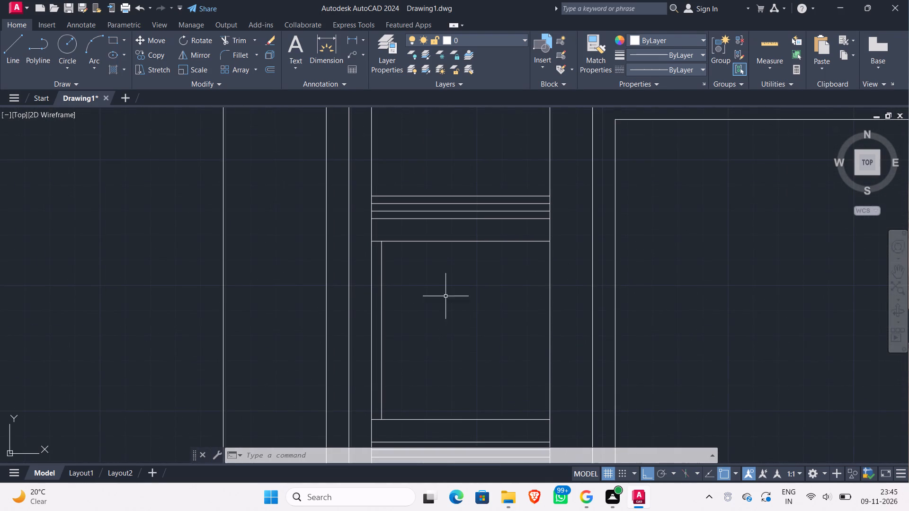
key(t)
key(r)
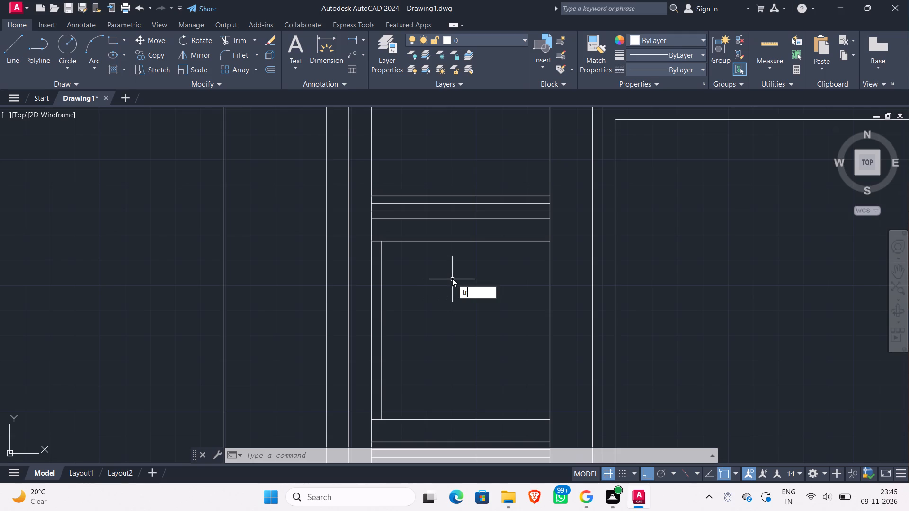
key(Return)
key(Return)
click(382, 275)
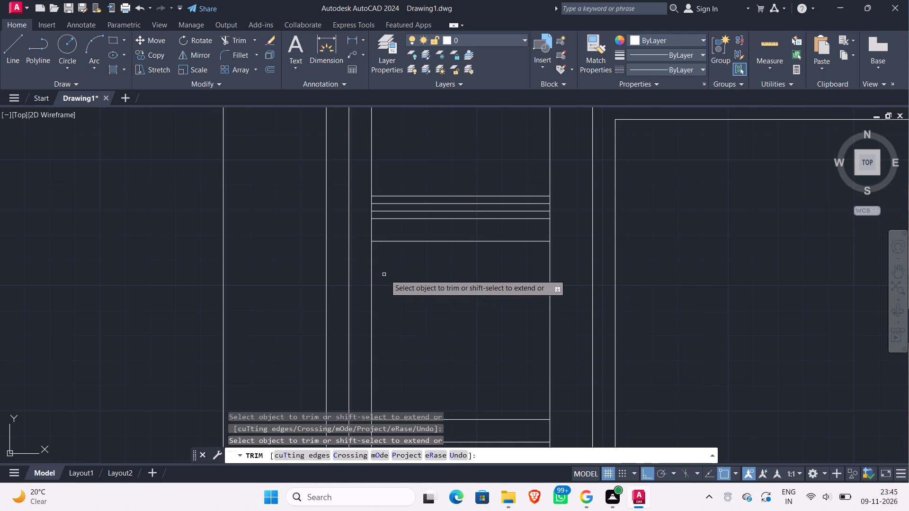
key(Escape)
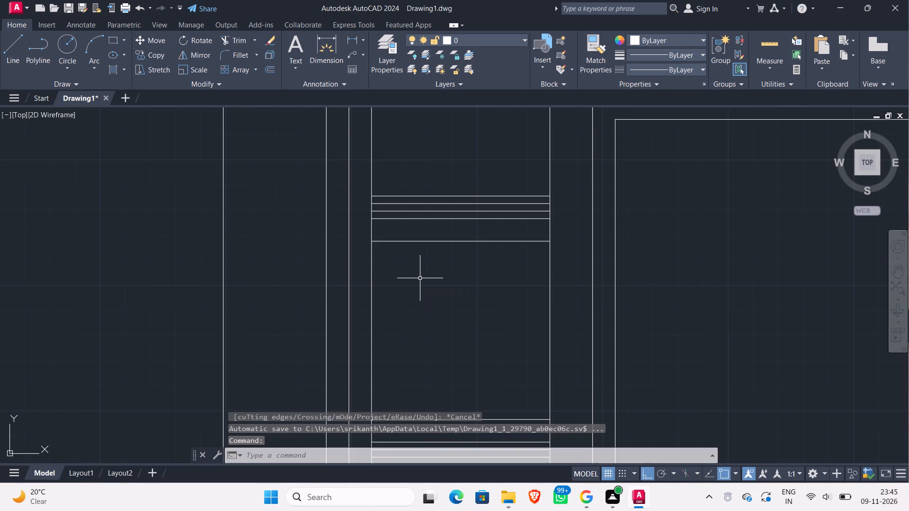
middle_drag(445, 301, 425, 186)
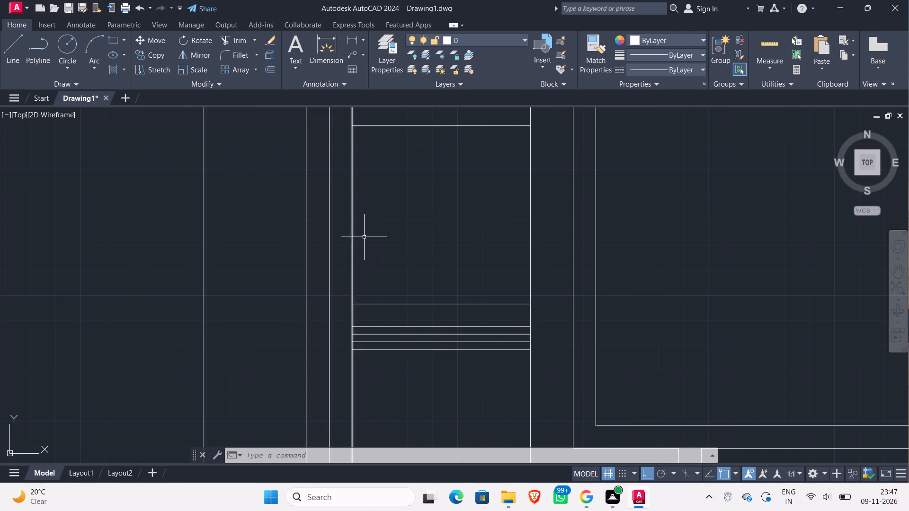
Examine the Garbh Grah's stepped south wall and the Parikrma's southwest corner in the reference floor plan.
scroll(424, 233, down, 2)
middle_drag(425, 229, 320, 234)
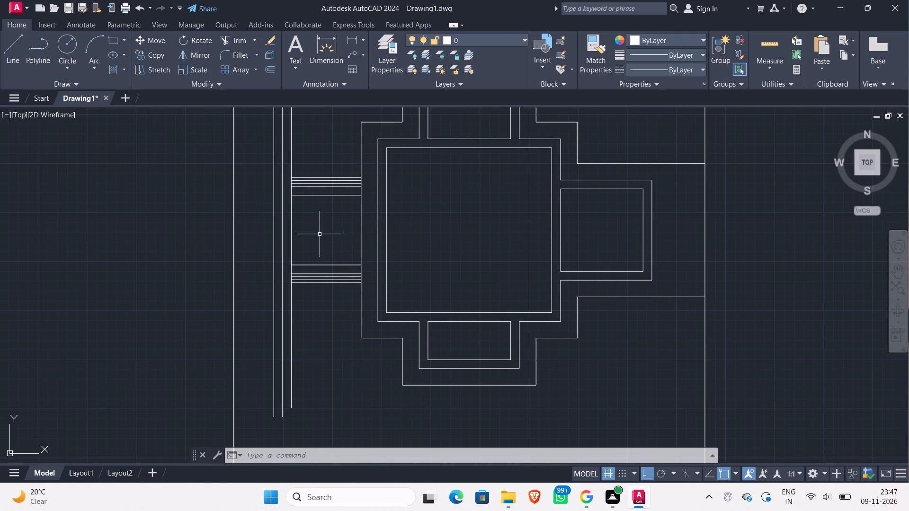
scroll(483, 249, down, 1)
middle_drag(484, 247, 370, 281)
scroll(793, 214, up, 2)
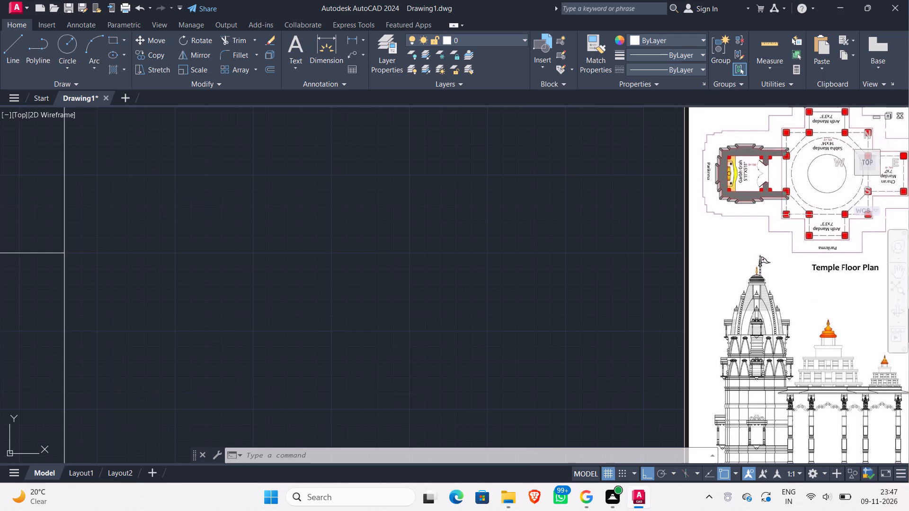
scroll(781, 180, up, 2)
scroll(779, 178, down, 1)
scroll(779, 178, up, 3)
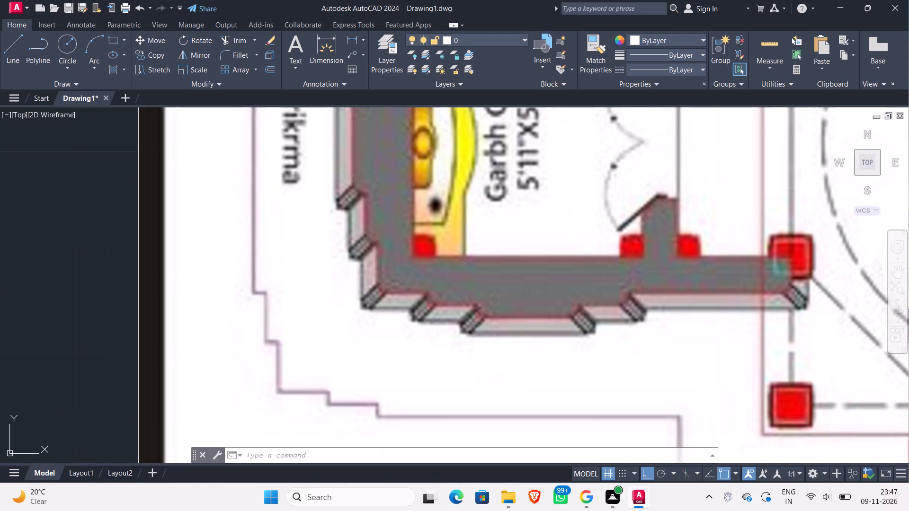
scroll(623, 220, down, 3)
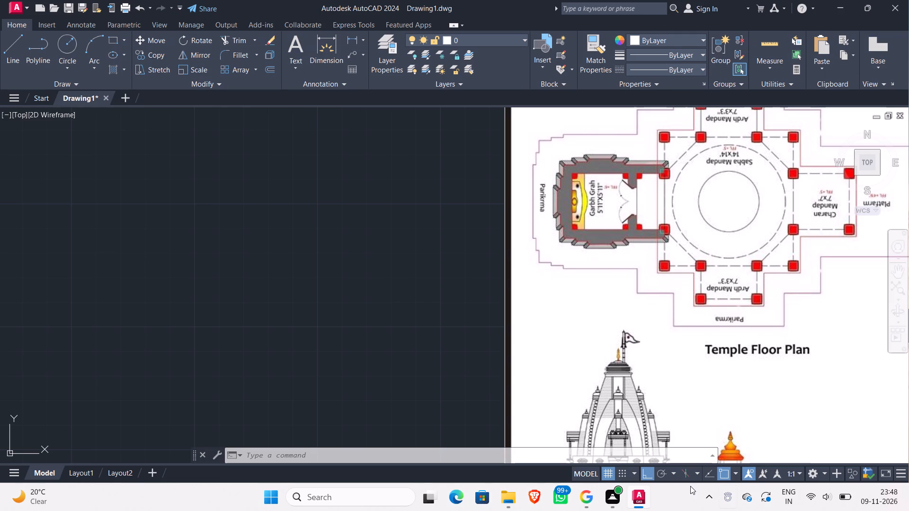
Examine the Garbh Grah's stepped north wall and its junction with the Sabha Mandap column in the reference floor plan.
scroll(551, 502, down, 4)
scroll(254, 274, down, 3)
middle_drag(252, 291, 835, 250)
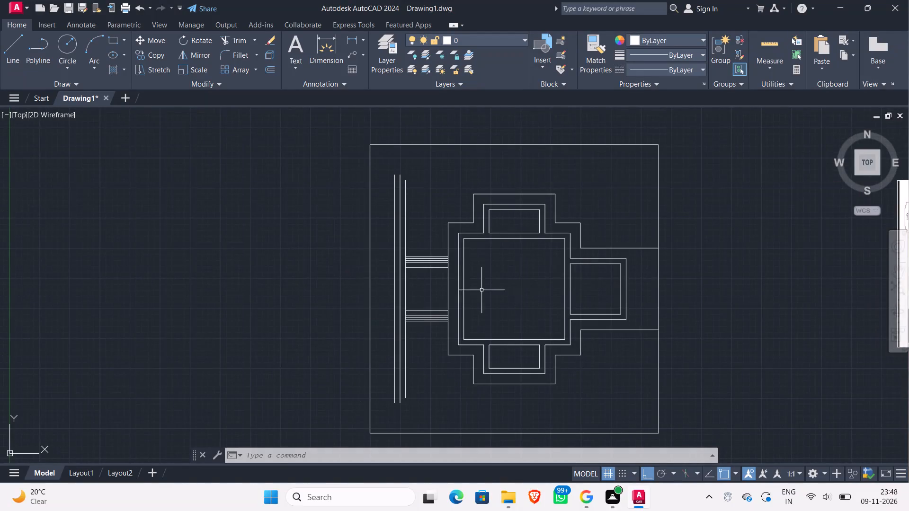
scroll(497, 291, down, 1)
middle_drag(499, 291, 231, 323)
scroll(511, 319, up, 1)
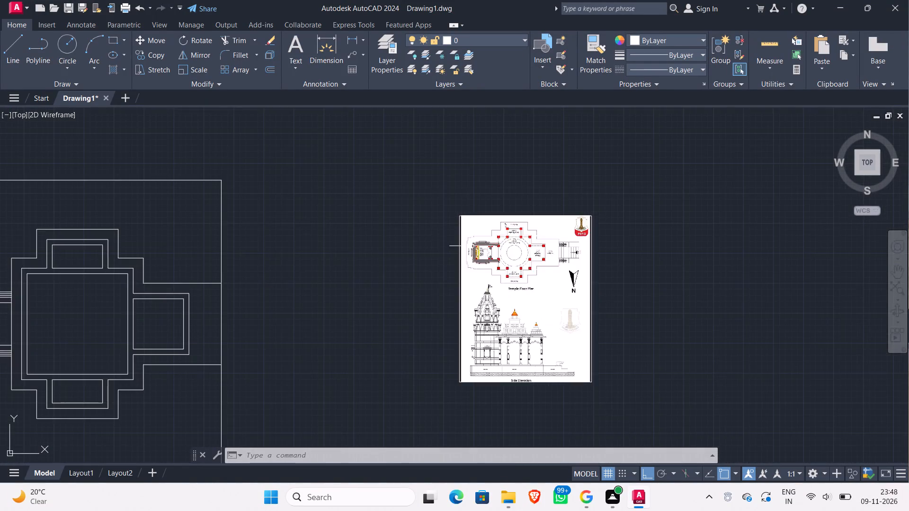
scroll(469, 238, up, 4)
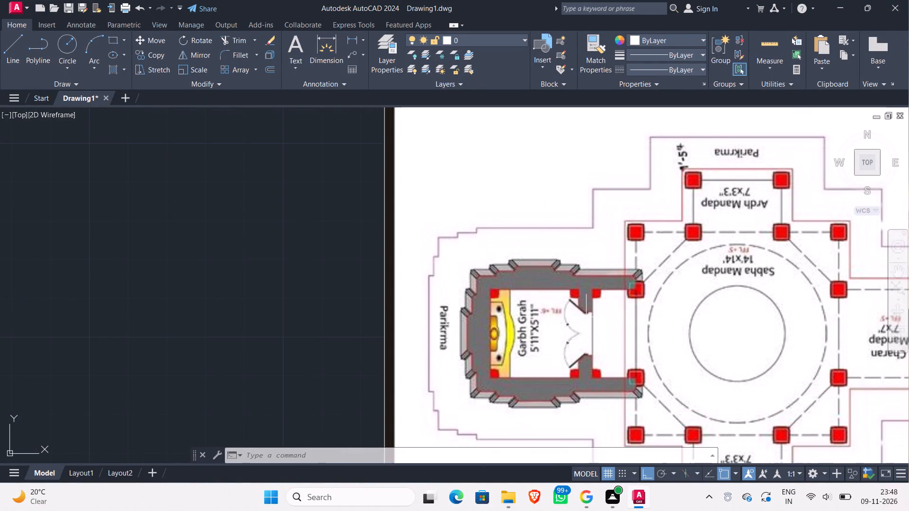
scroll(577, 267, up, 2)
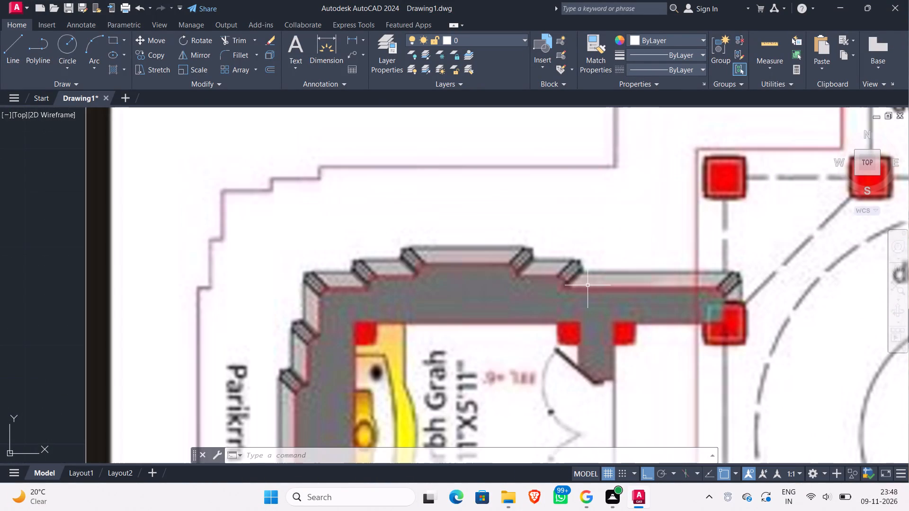
scroll(591, 286, down, 2)
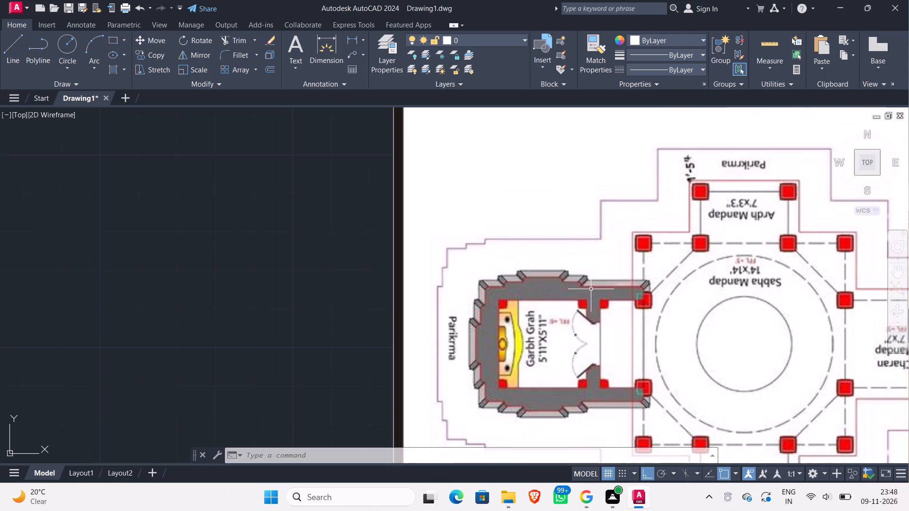
scroll(540, 291, up, 2)
scroll(540, 291, down, 2)
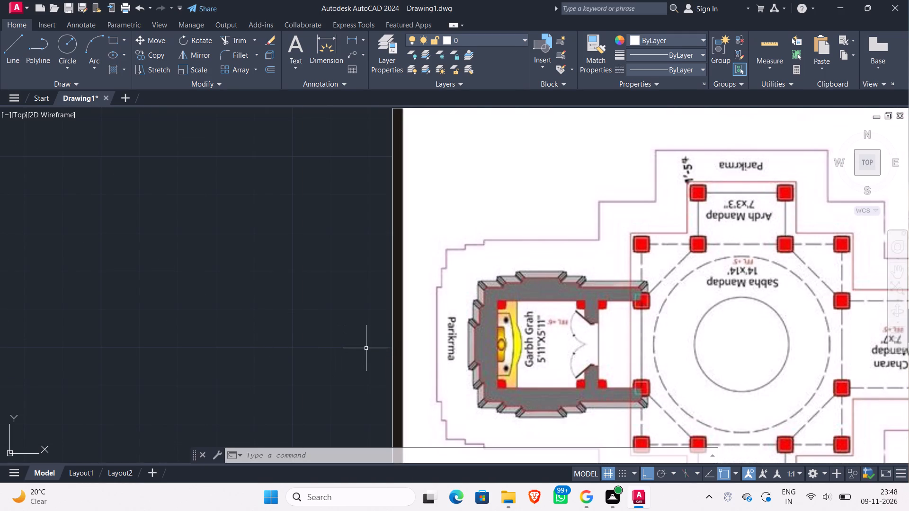
Compare the overall temple layout in the reference sheet with the drawn mandap outlines and Garbh Grah wall lines.
scroll(365, 350, down, 1)
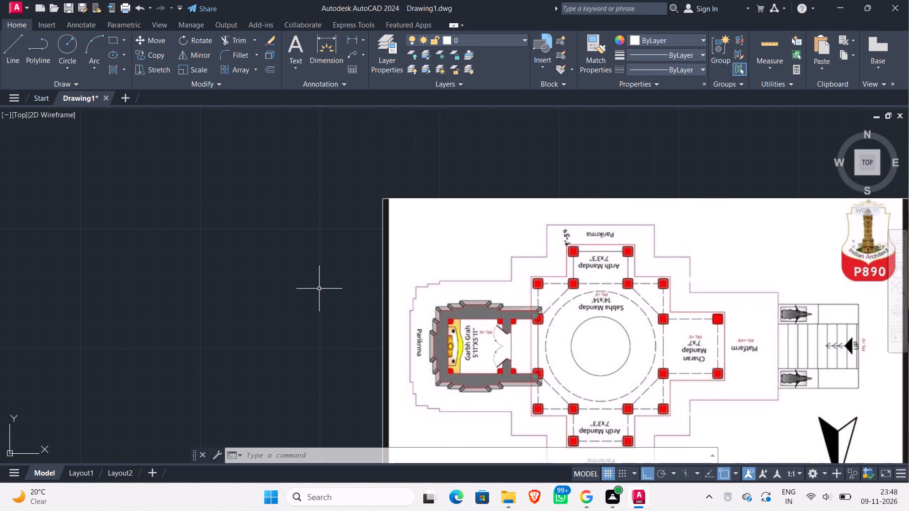
scroll(319, 289, down, 2)
scroll(319, 291, up, 1)
middle_drag(318, 291, 337, 174)
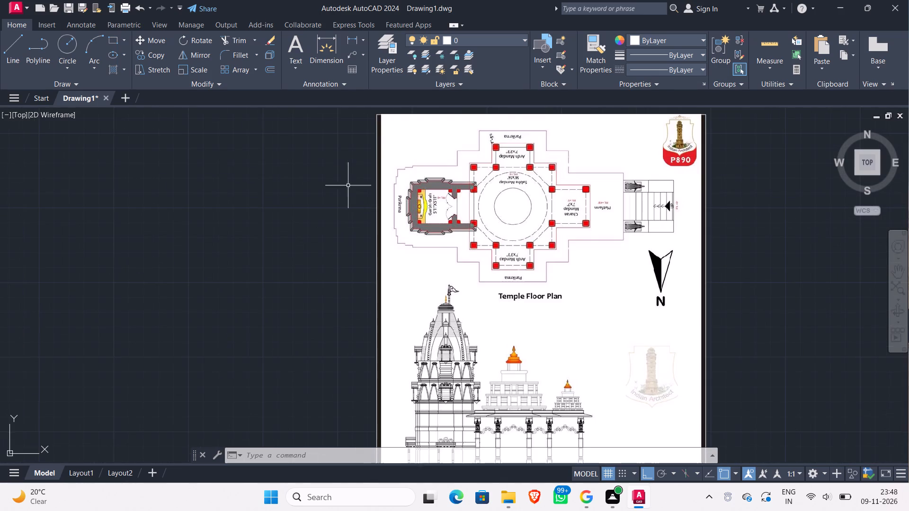
scroll(451, 238, down, 1)
middle_drag(321, 273, 749, 255)
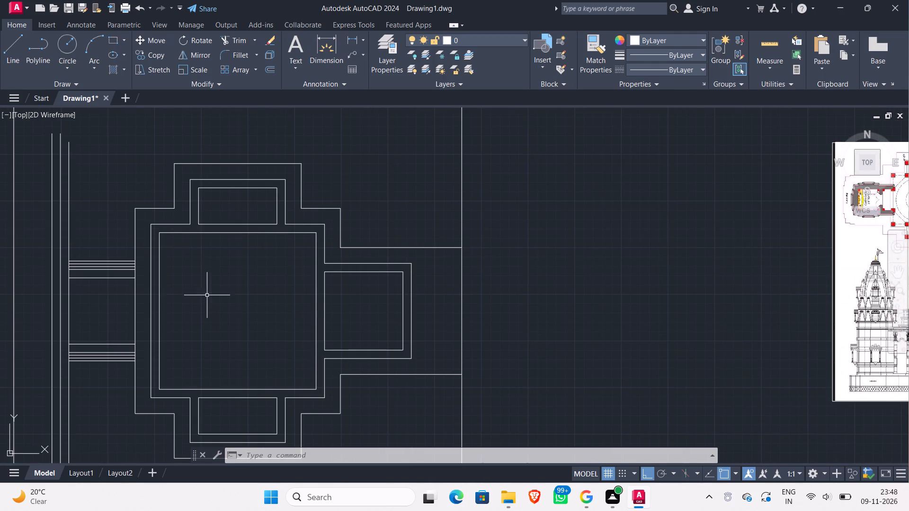
middle_drag(643, 301, 490, 261)
scroll(763, 143, up, 1)
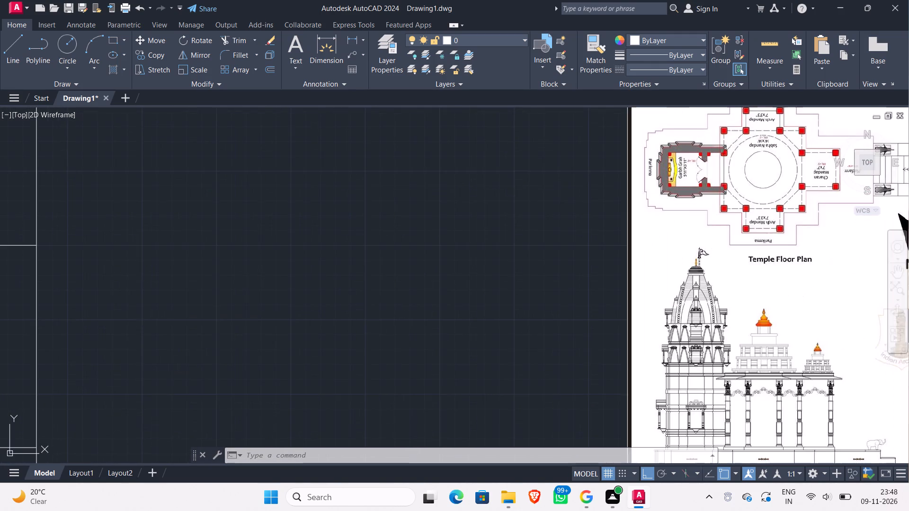
scroll(692, 178, up, 2)
scroll(642, 173, down, 3)
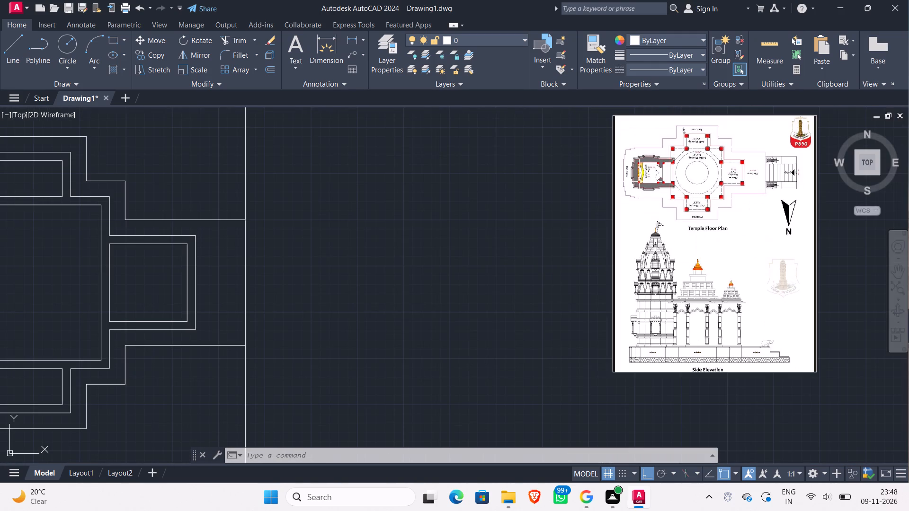
scroll(458, 239, down, 2)
middle_drag(457, 239, 593, 278)
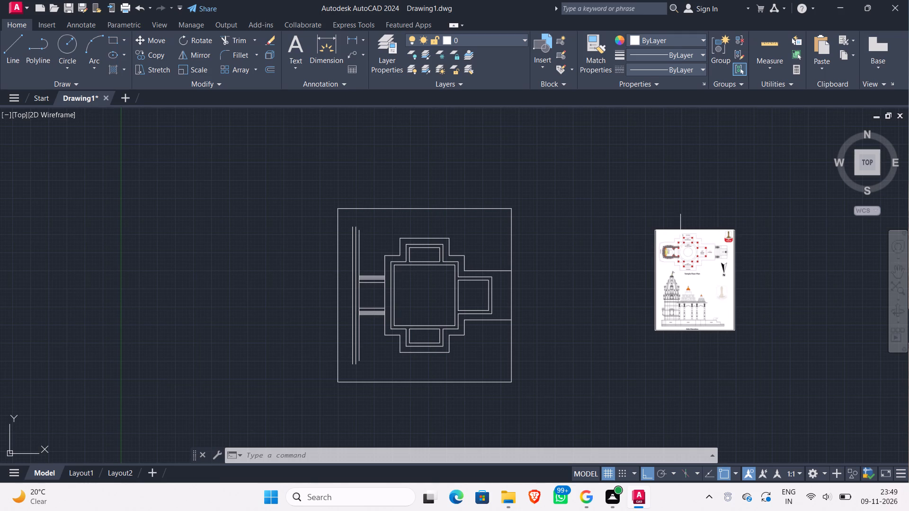
Examine the Garbh Grah's north wall projections, door opening and full wall outline in the reference floor plan.
scroll(634, 244, up, 2)
scroll(767, 253, up, 2)
scroll(709, 238, up, 3)
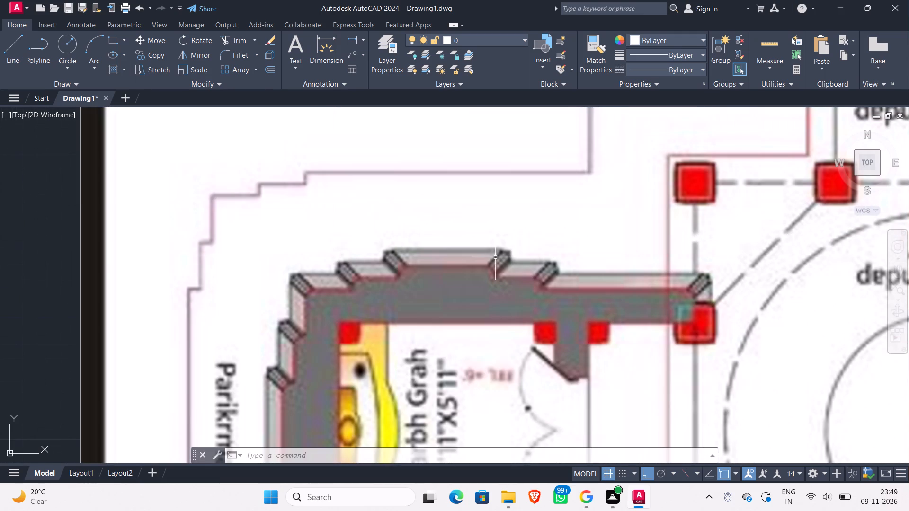
scroll(493, 257, down, 4)
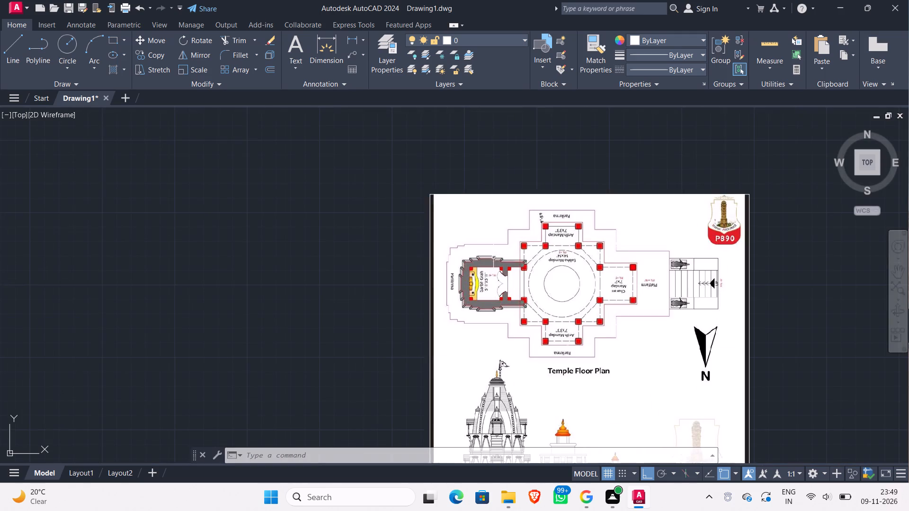
scroll(550, 297, up, 2)
scroll(501, 256, up, 1)
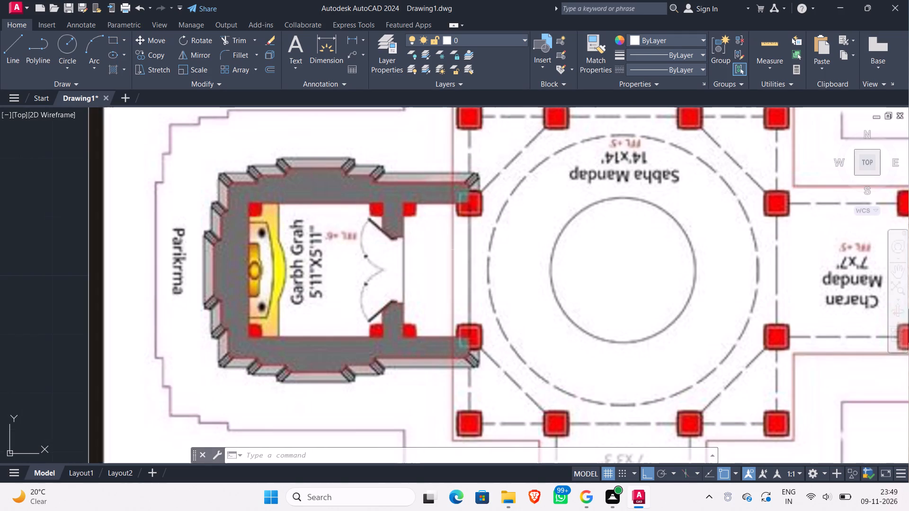
scroll(396, 236, down, 4)
middle_drag(269, 269, 321, 277)
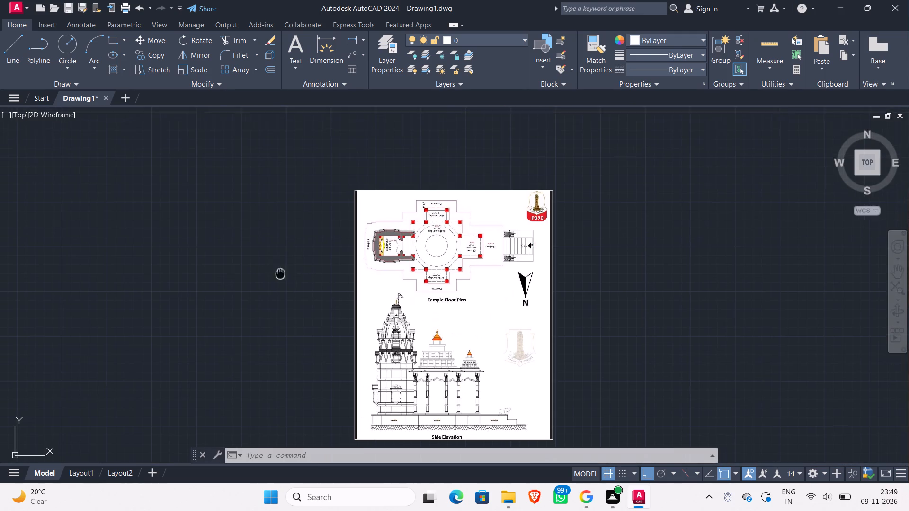
Compare the drawn Garbh Grah wall lines and mandap outlines with the Garbh Grah and Parikrma in the reference plan.
middle_drag(321, 277, 771, 201)
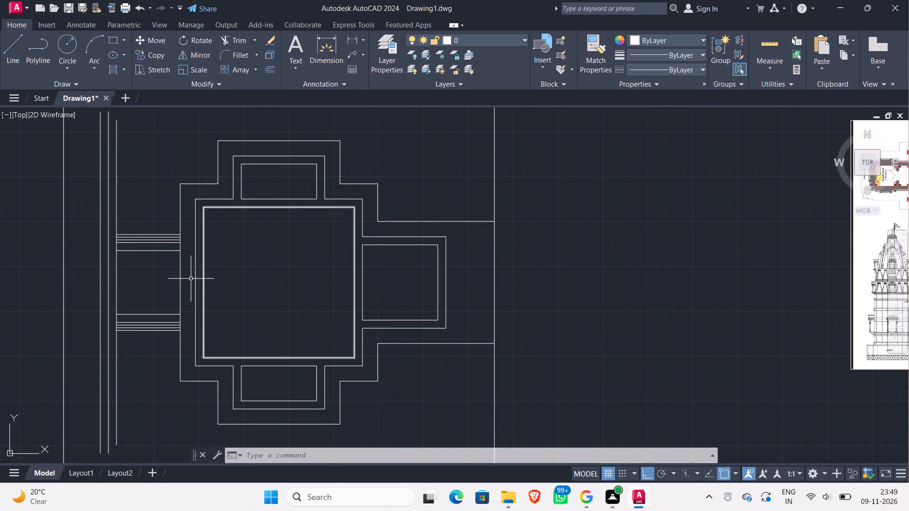
middle_drag(289, 265, 399, 163)
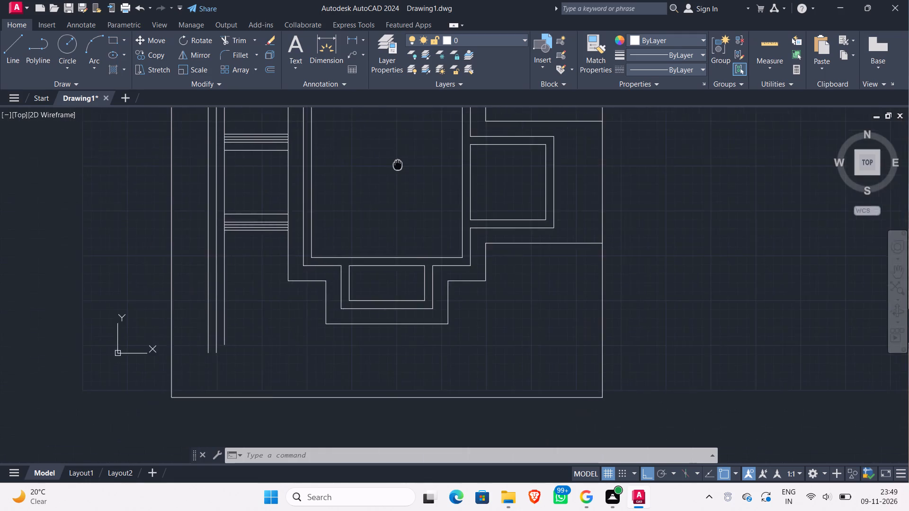
middle_drag(399, 163, 305, 239)
scroll(717, 217, down, 1)
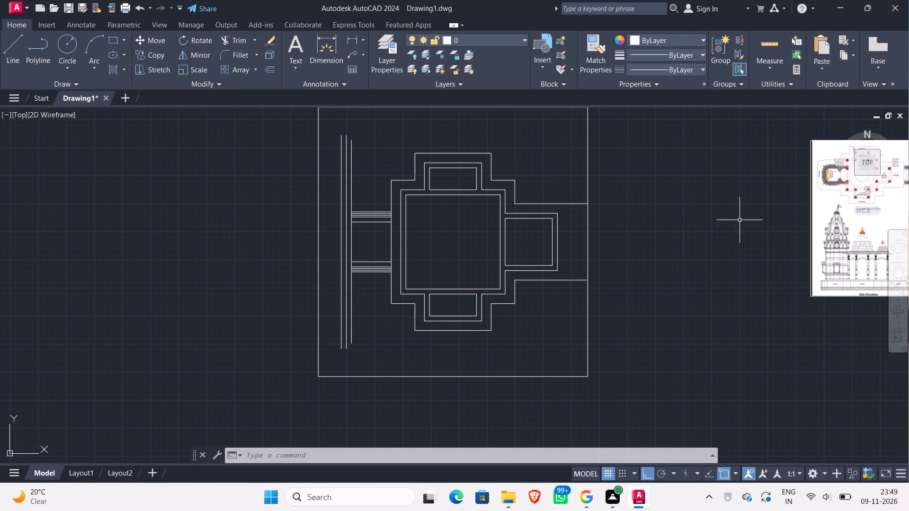
scroll(855, 180, up, 3)
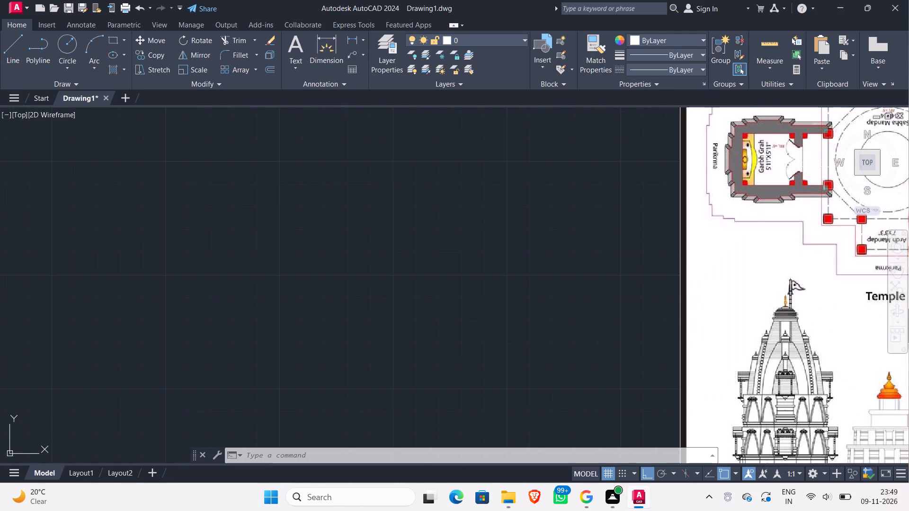
middle_drag(821, 132, 798, 222)
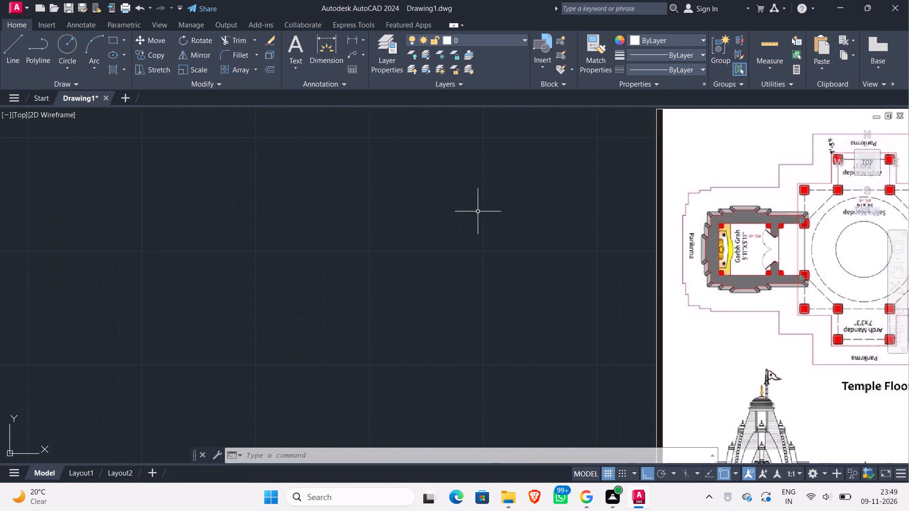
scroll(475, 212, down, 2)
middle_drag(459, 220, 790, 160)
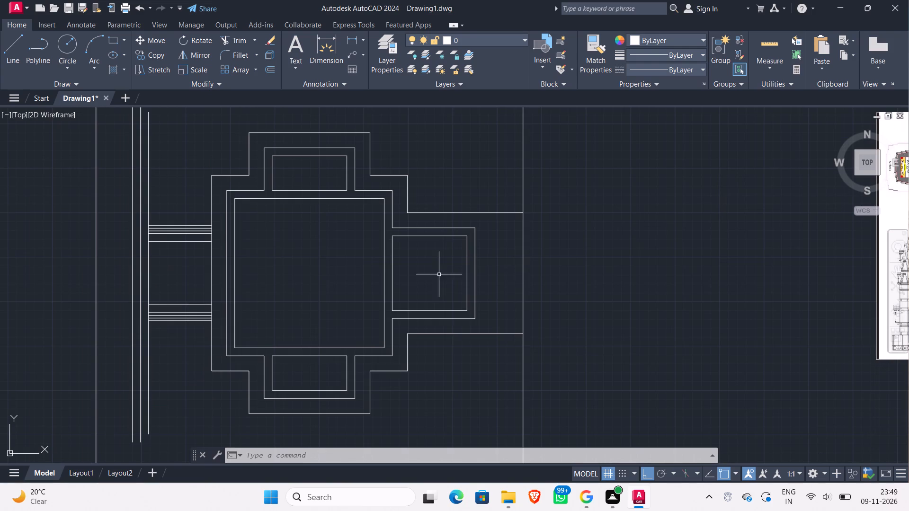
scroll(203, 236, up, 3)
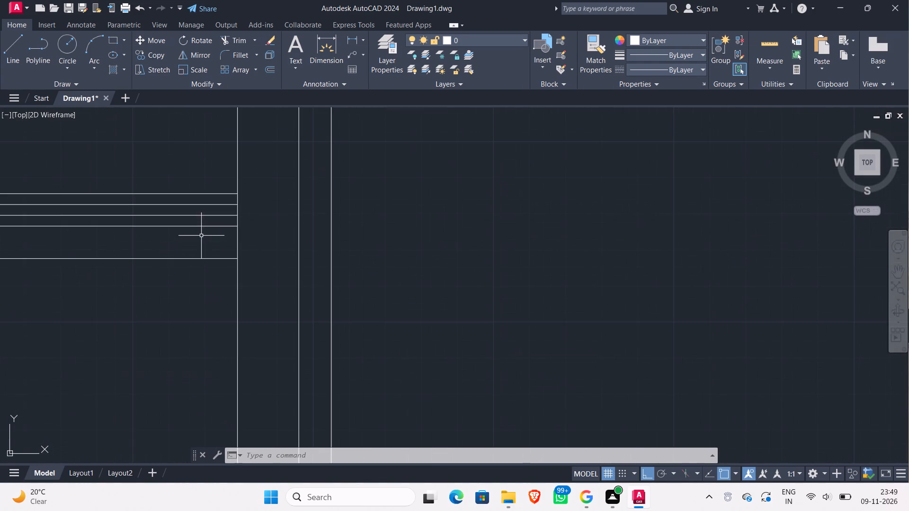
scroll(199, 242, down, 2)
scroll(624, 280, down, 2)
scroll(742, 243, down, 2)
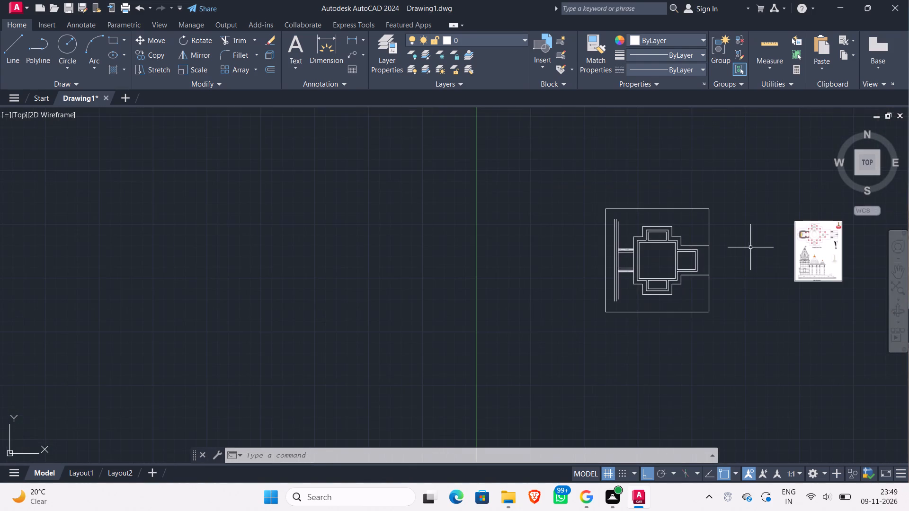
middle_drag(751, 247, 639, 258)
scroll(674, 255, up, 3)
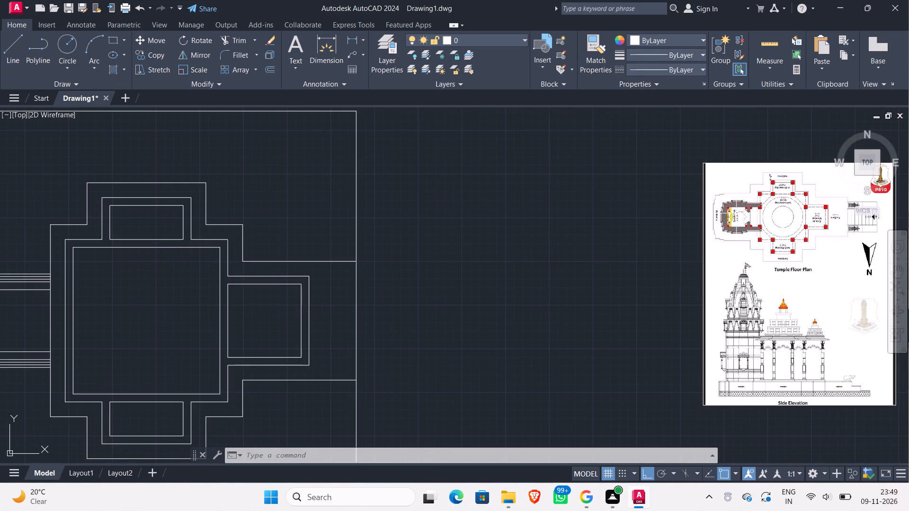
scroll(737, 212, up, 1)
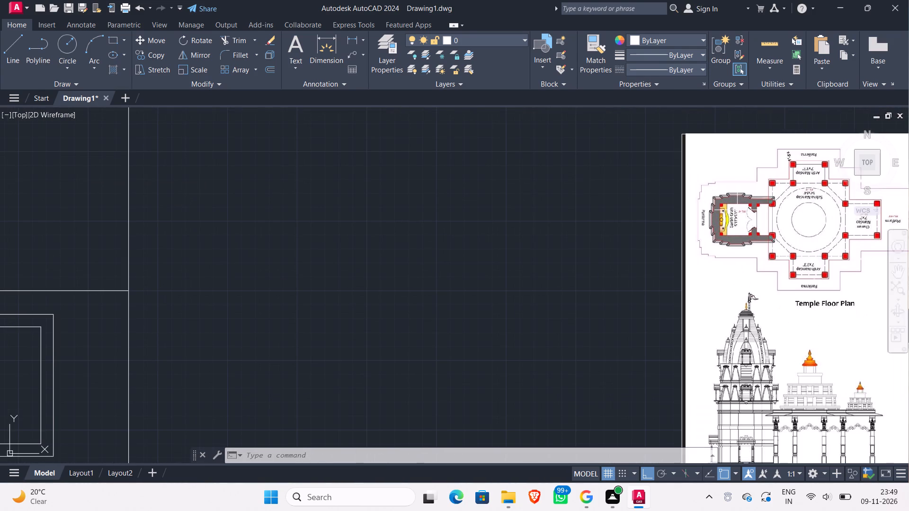
scroll(737, 210, down, 3)
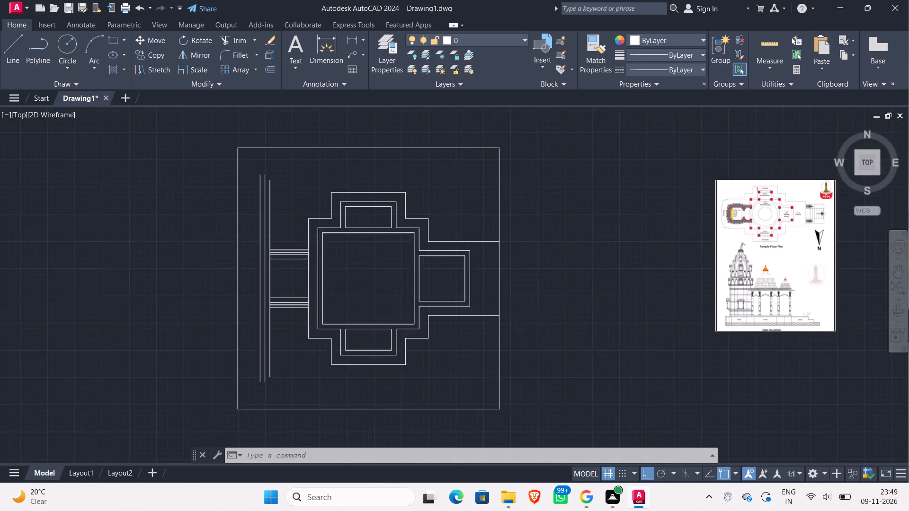
Extend the innermost line of each Garbh Grah side wall east across the Parikrma line to the Sabha Mandap's surrounding outline.
scroll(458, 236, up, 2)
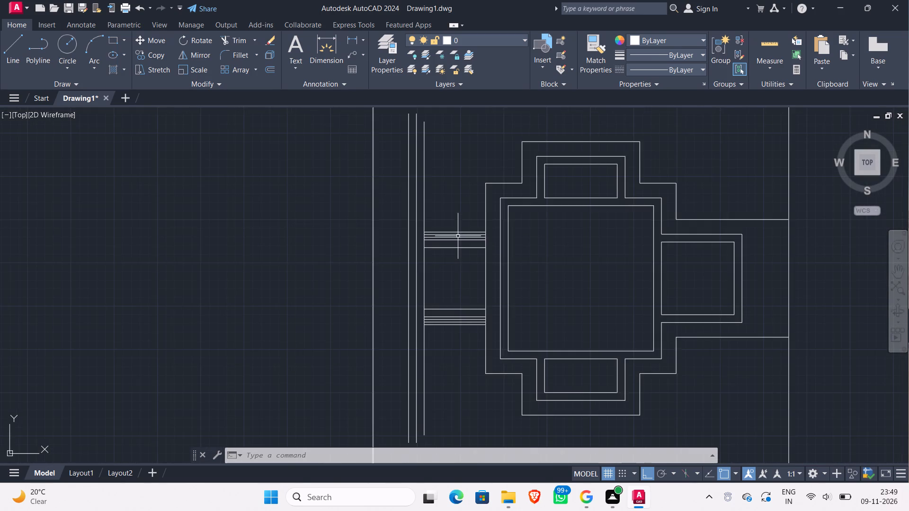
scroll(456, 244, up, 2)
text(tr)
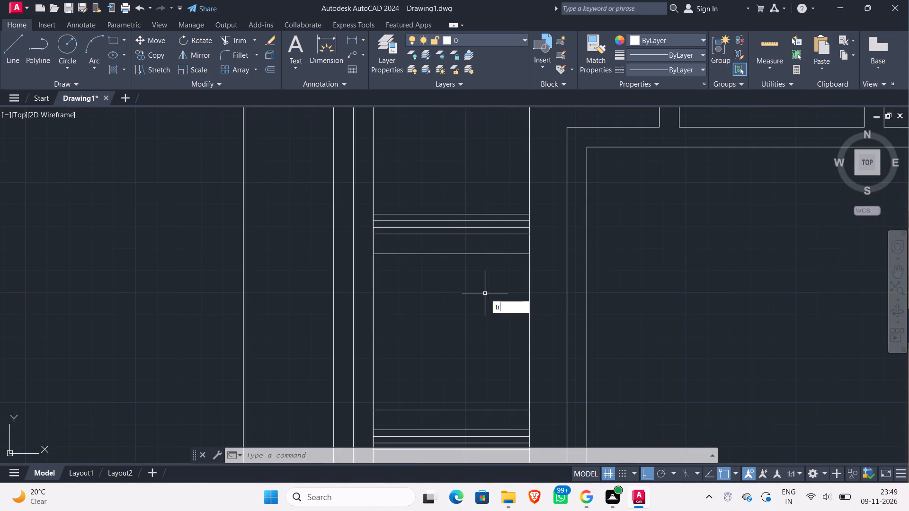
key(Return)
key(Return)
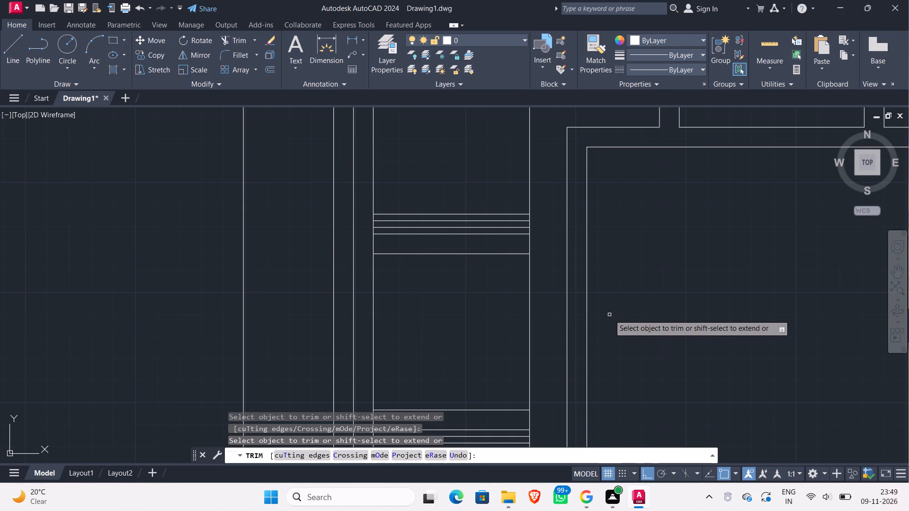
shift+click(499, 248)
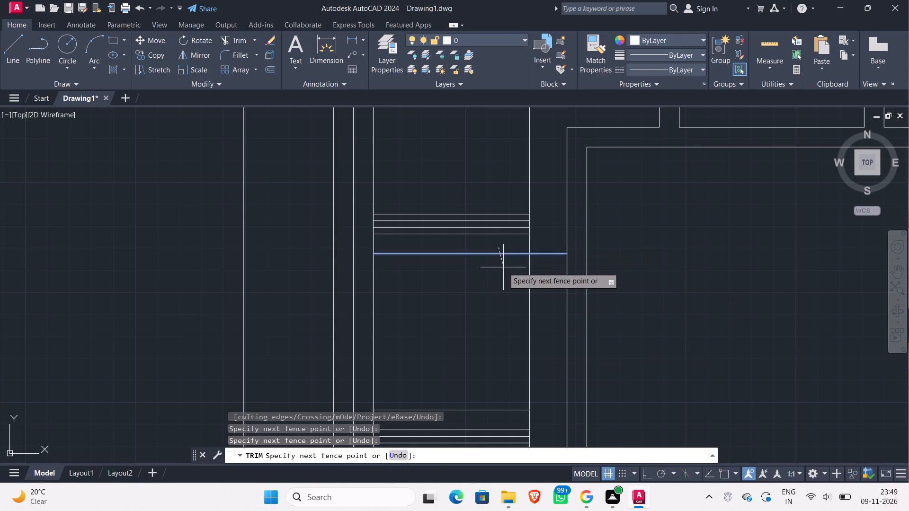
shift+click(503, 267)
shift+click(509, 419)
shift+click(507, 402)
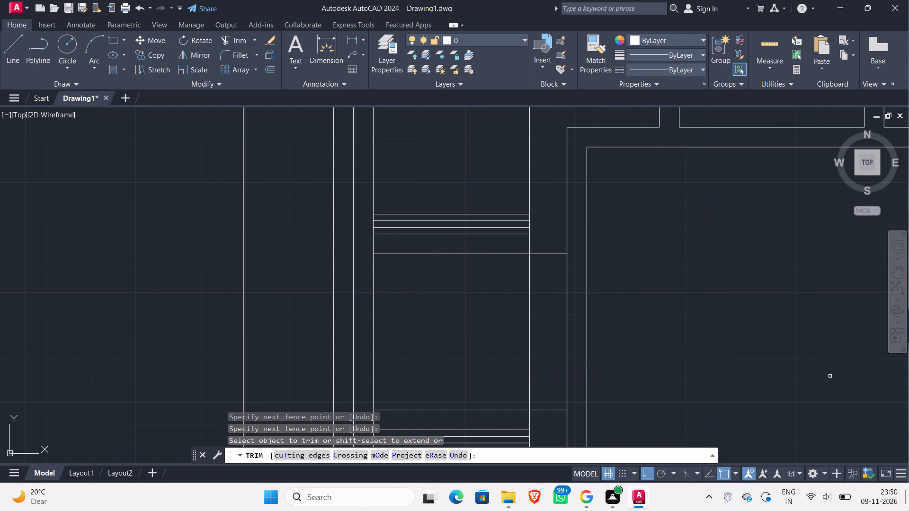
Examine where the Garbh Grah side walls meet the Sabha Mandap columns and outline in the reference floor plan.
scroll(454, 317, down, 2)
middle_drag(454, 317, 373, 280)
scroll(373, 280, up, 2)
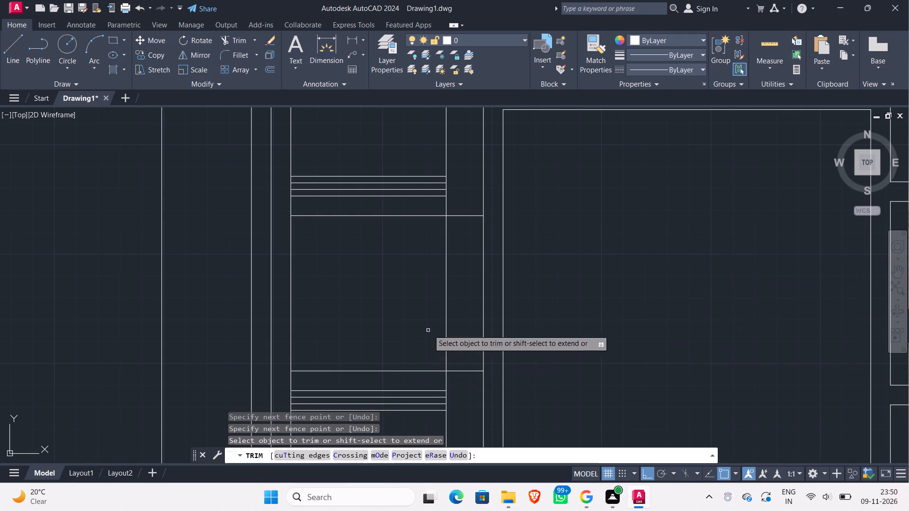
scroll(351, 270, down, 1)
middle_drag(365, 269, 336, 270)
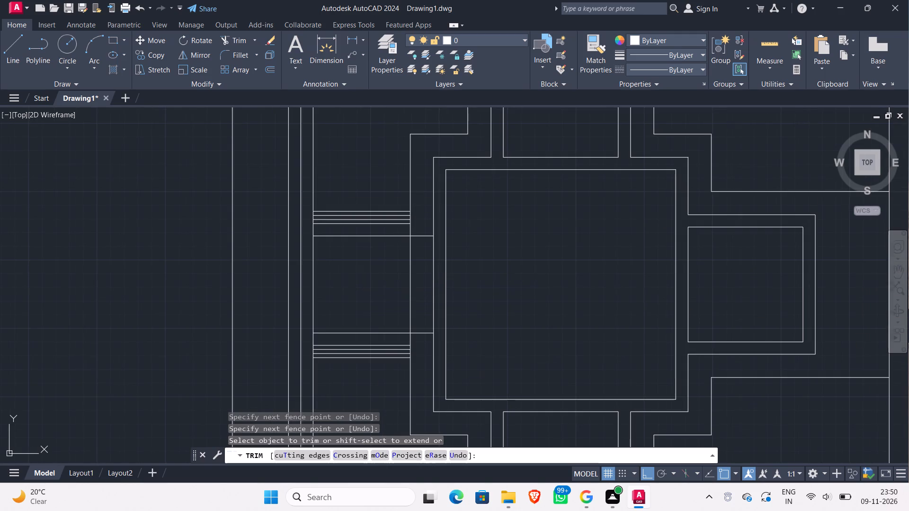
middle_drag(336, 270, 209, 285)
scroll(653, 299, down, 2)
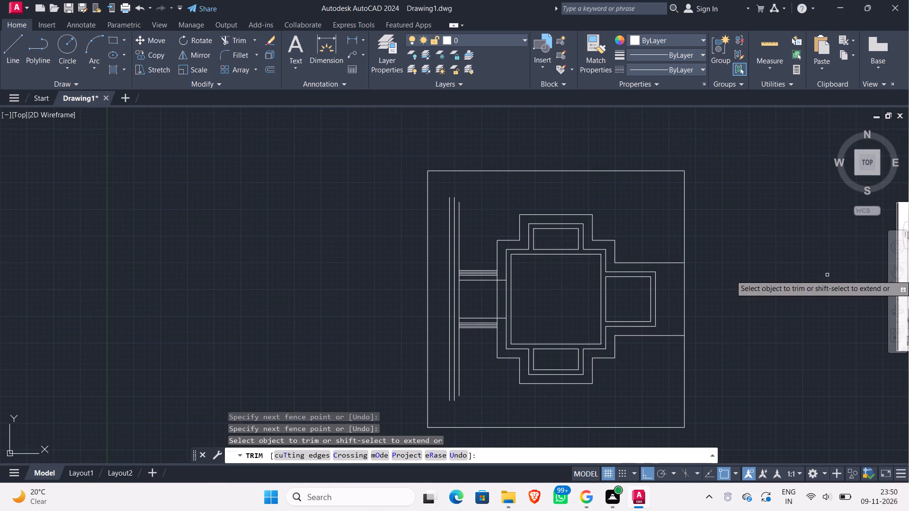
middle_drag(827, 275, 547, 305)
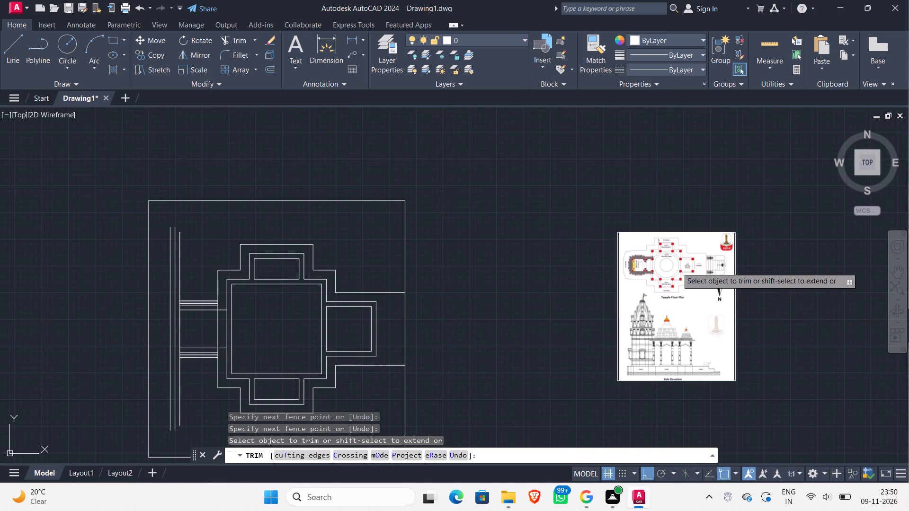
scroll(649, 263, up, 4)
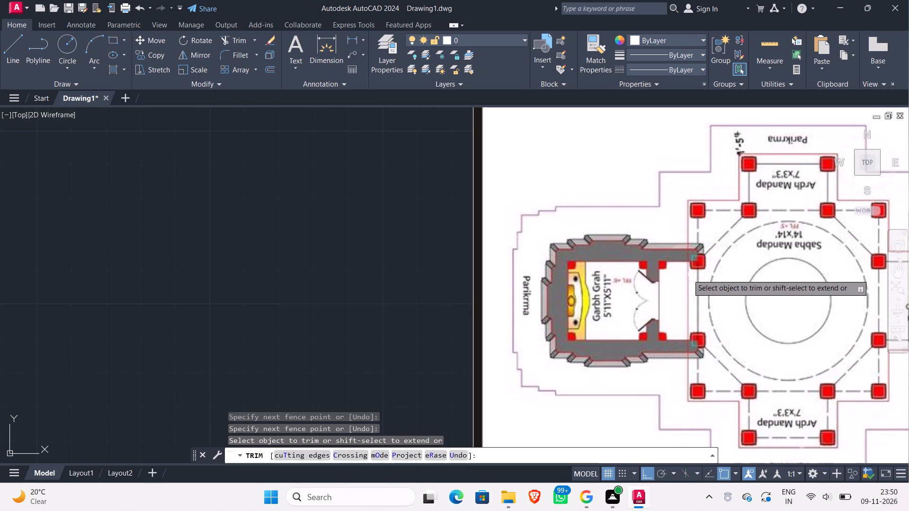
scroll(255, 339, down, 2)
middle_drag(255, 338, 441, 308)
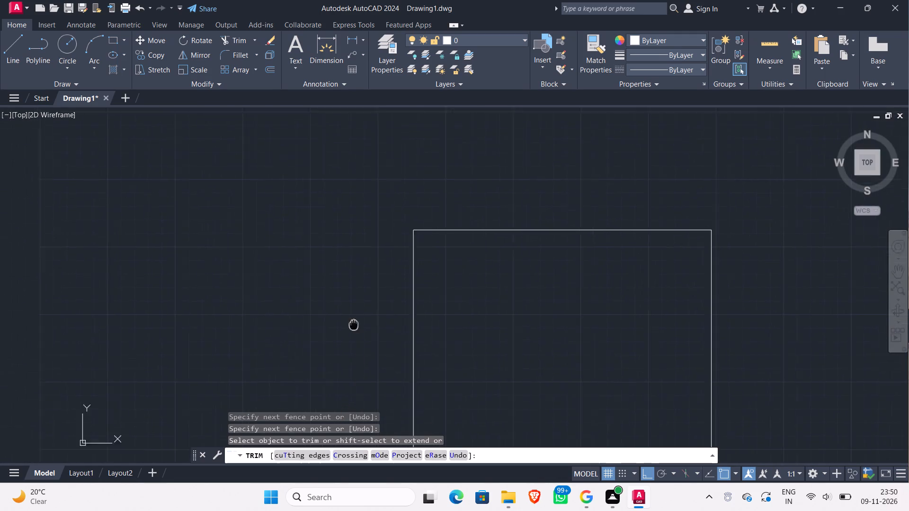
middle_drag(441, 308, 535, 282)
scroll(301, 312, down, 2)
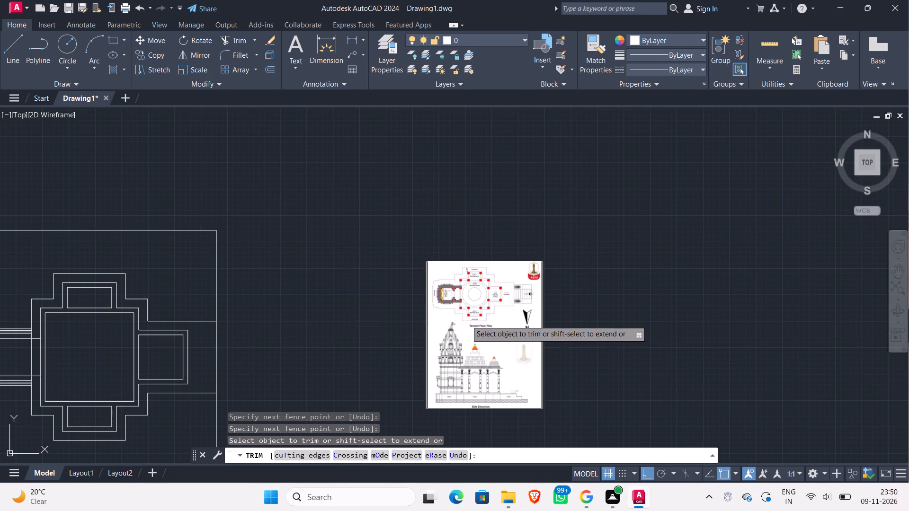
scroll(453, 282, up, 5)
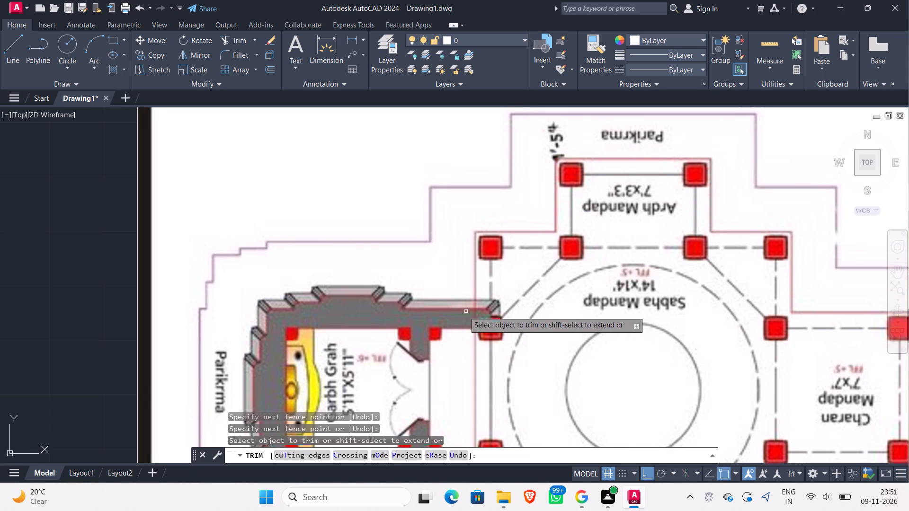
middle_drag(463, 344, 463, 272)
scroll(457, 281, down, 1)
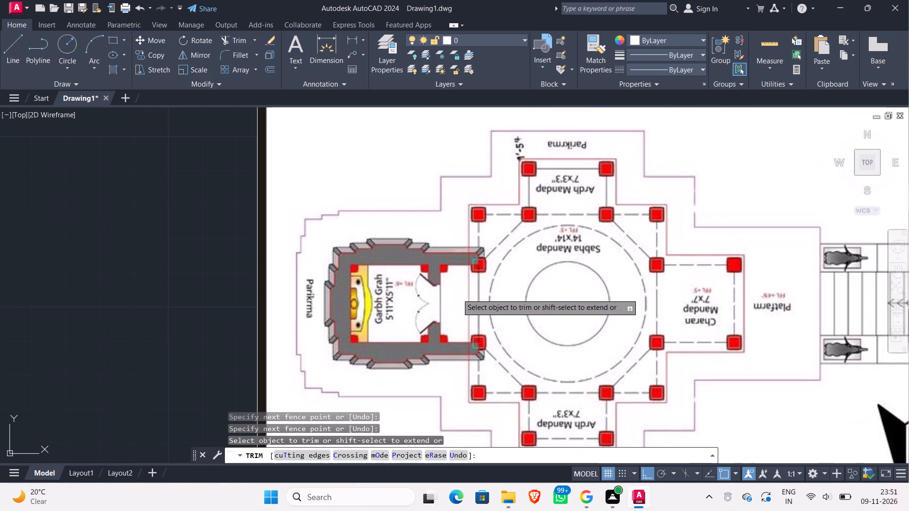
Compare the Garbh Grah's door wall and entrance bay in the reference plan with the drawn wall lines and mandap outlines.
middle_drag(457, 294, 555, 259)
scroll(537, 255, down, 1)
scroll(353, 295, down, 2)
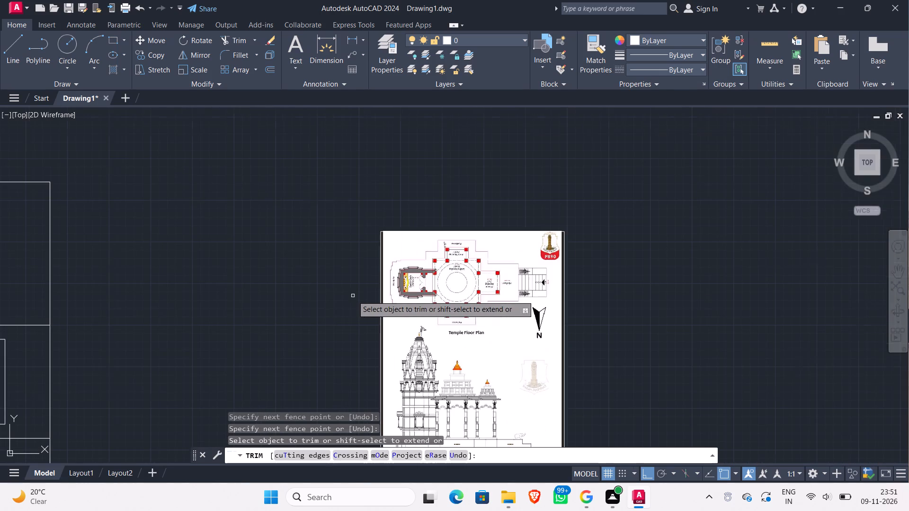
middle_drag(330, 301, 469, 253)
middle_drag(249, 263, 255, 263)
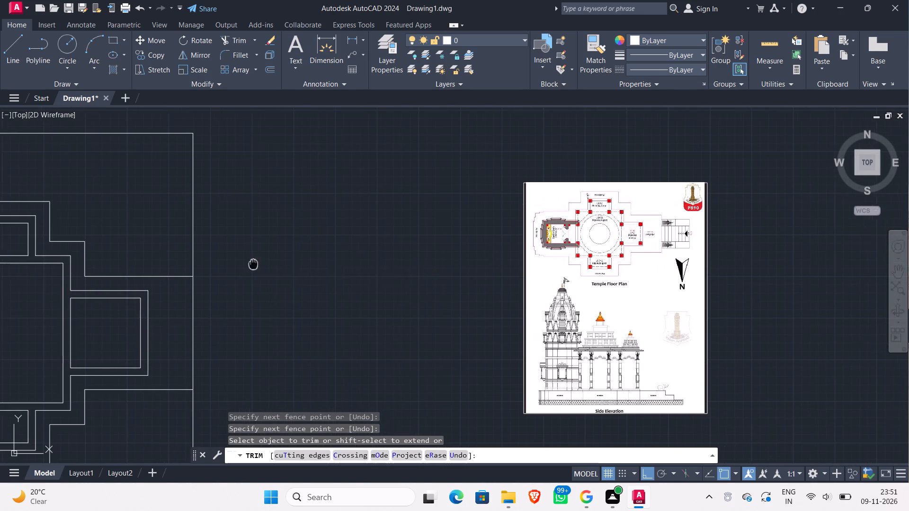
middle_drag(255, 263, 314, 274)
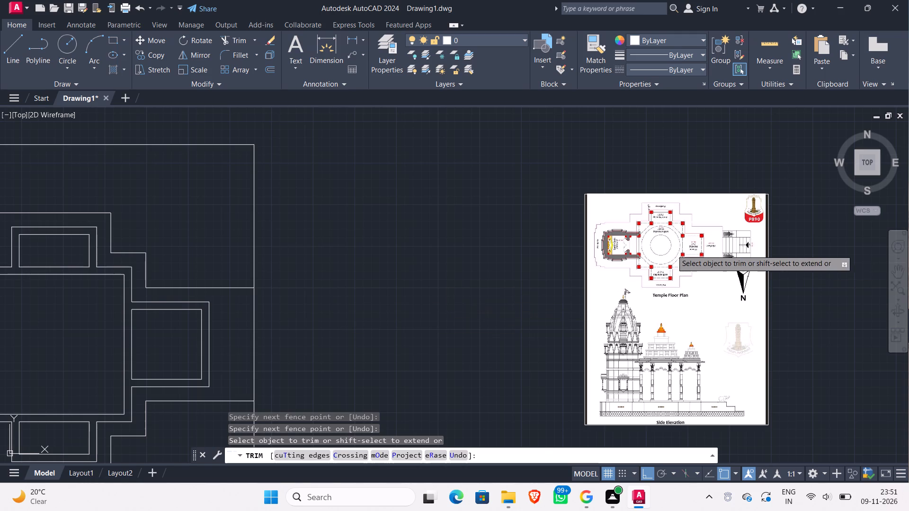
scroll(642, 250, up, 4)
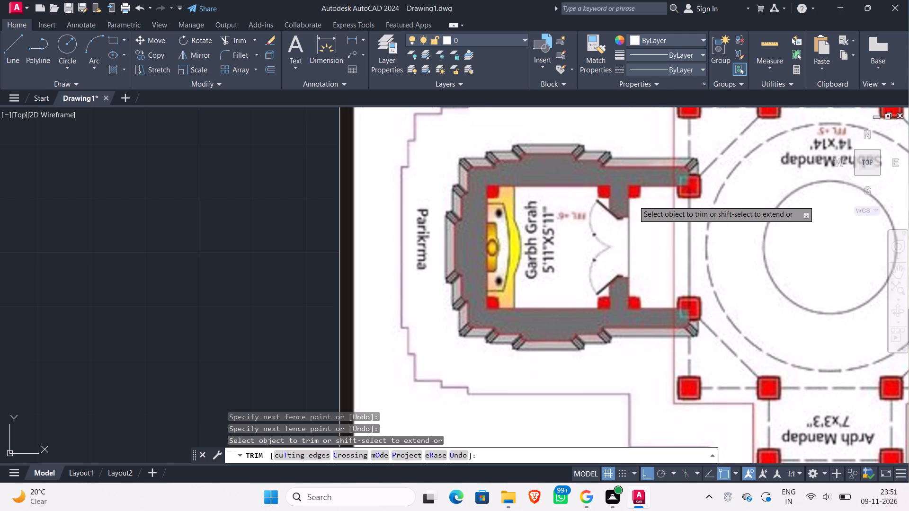
scroll(566, 201, down, 2)
scroll(410, 224, down, 1)
middle_drag(325, 228, 797, 187)
scroll(449, 239, down, 1)
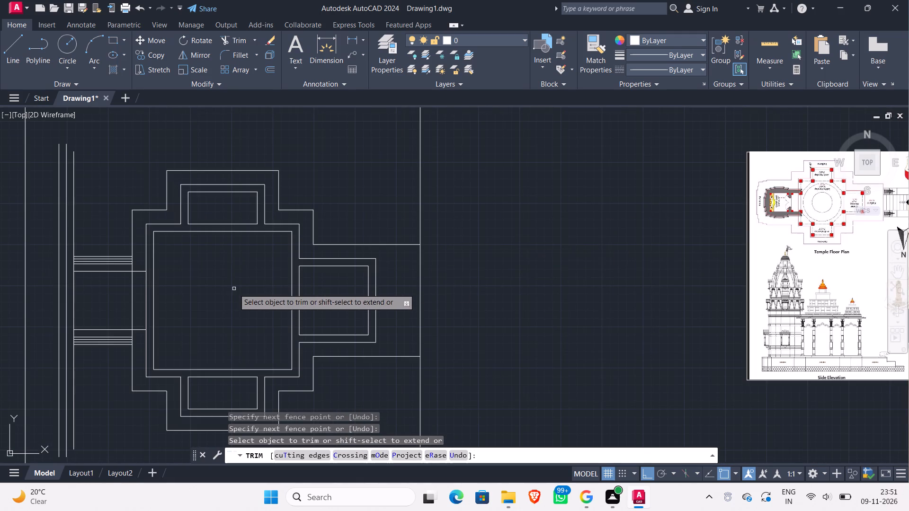
middle_drag(234, 289, 231, 216)
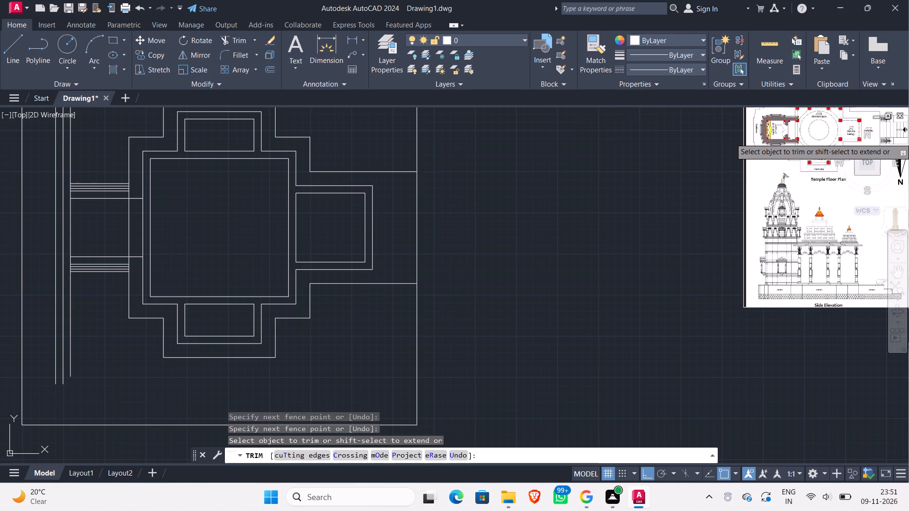
scroll(790, 138, up, 2)
middle_drag(790, 138, 778, 196)
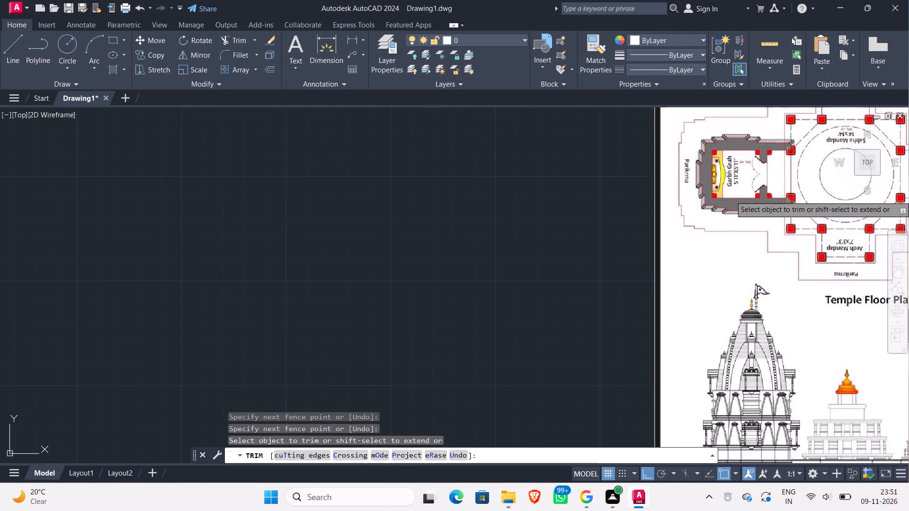
scroll(777, 195, down, 1)
scroll(638, 241, down, 2)
middle_drag(516, 273, 553, 270)
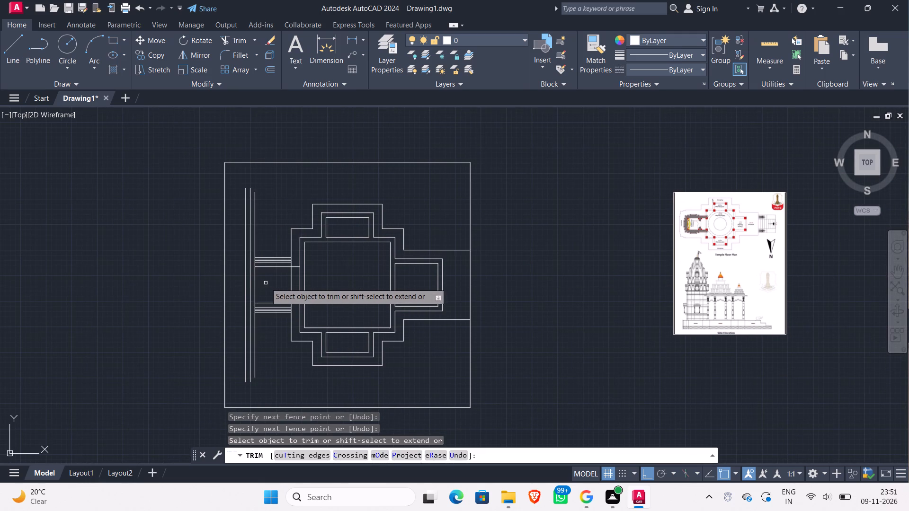
Offset the western stepped segment of the outer Parikrma outline 9" outward, toward the Garbh Grah.
scroll(273, 277, up, 1)
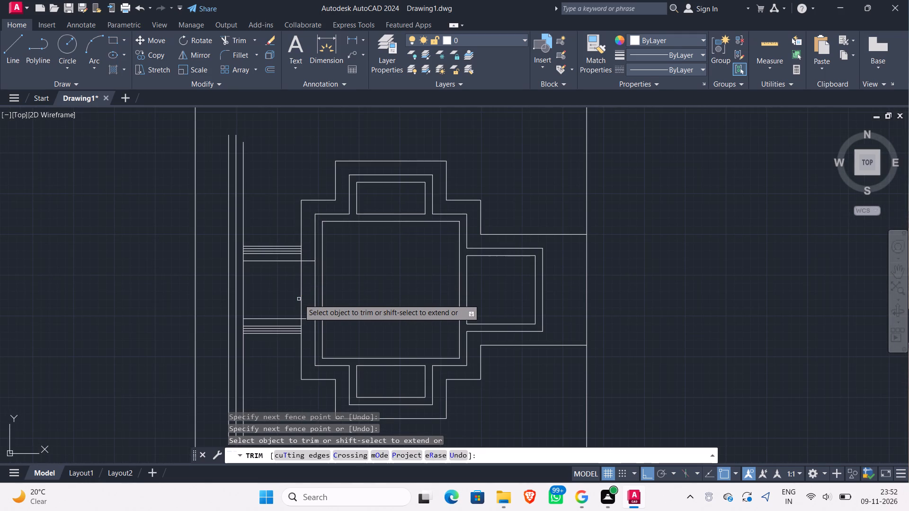
key(Escape)
key(o)
key(Return)
key(Return)
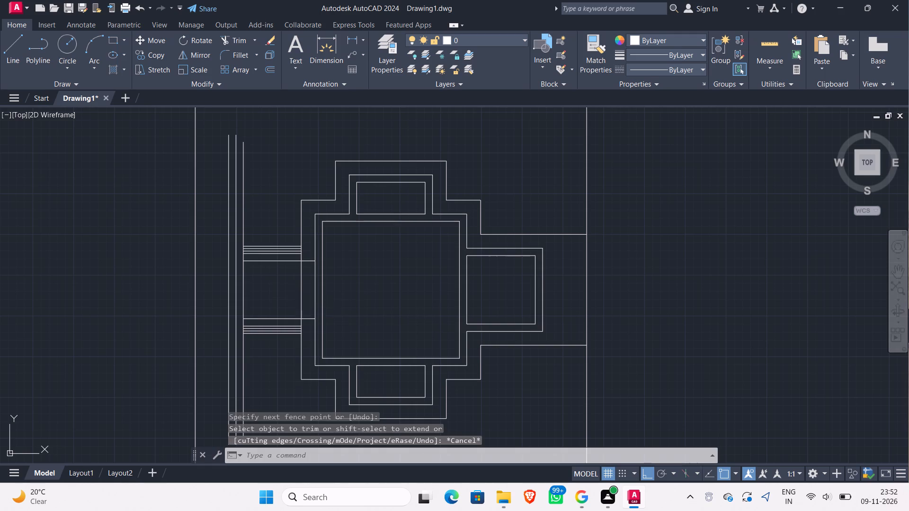
click(302, 299)
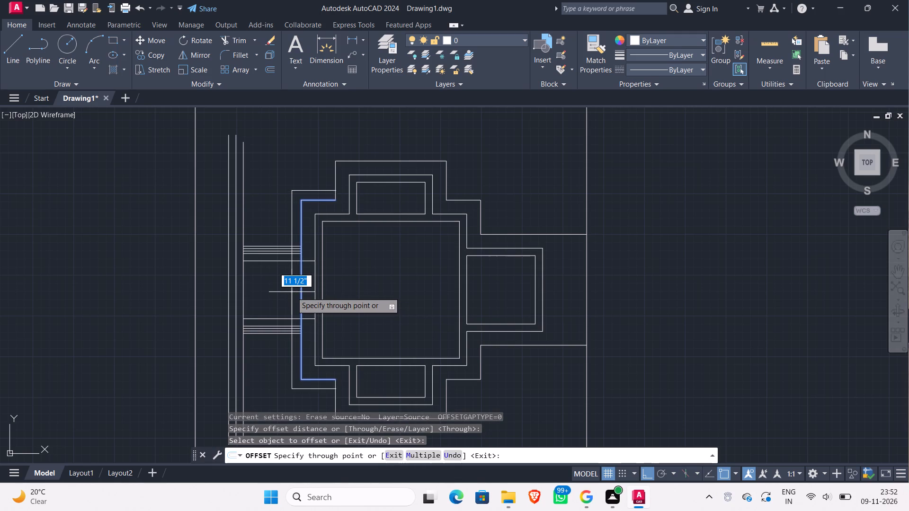
key(9)
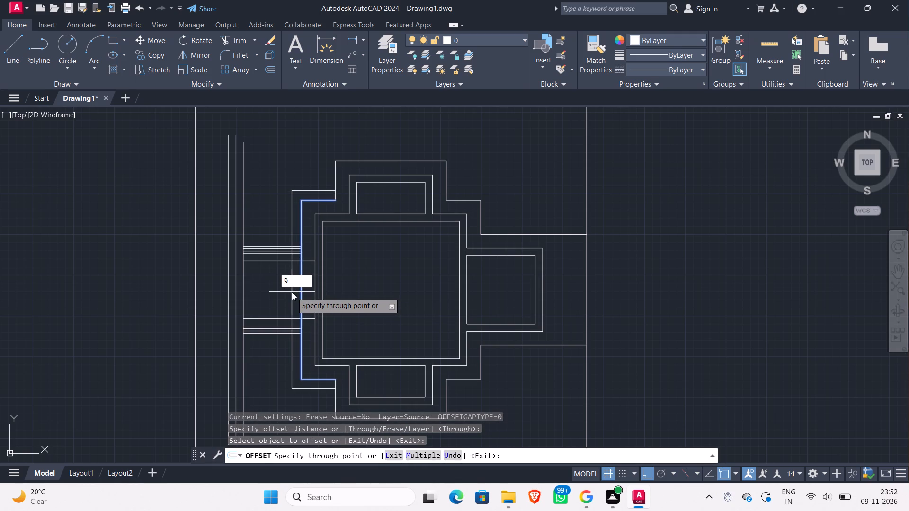
key(shift+quotedbl)
key(Return)
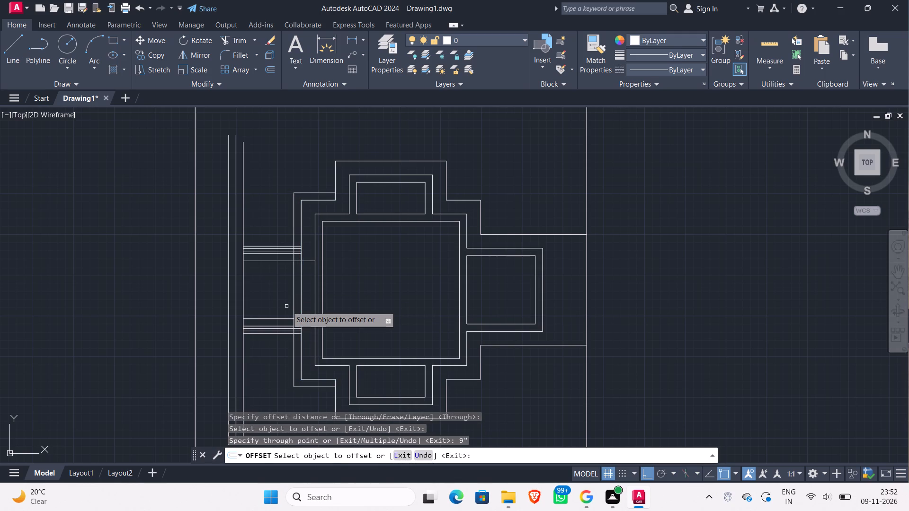
key(Escape)
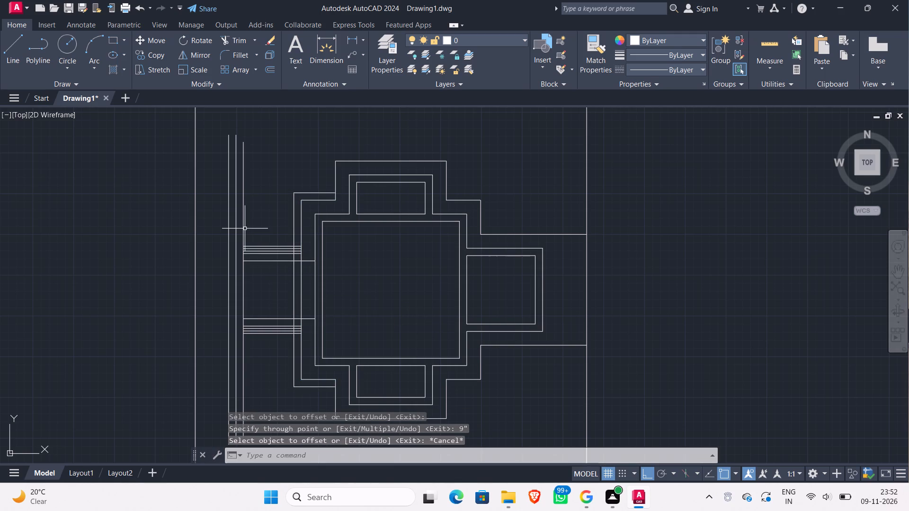
Trim both ends of the new offset outline so it stops at the Garbh Grah's outermost side wall lines.
text(tr)
key(Return)
key(Return)
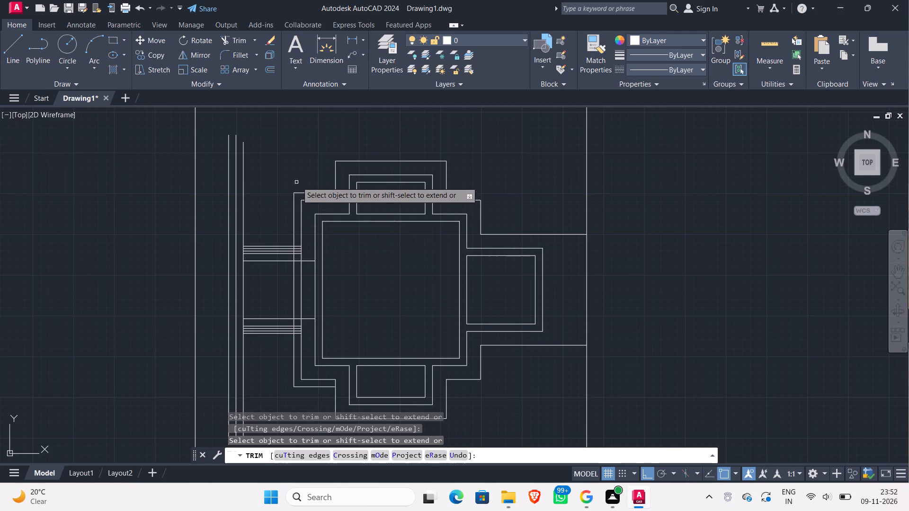
click(304, 188)
click(287, 205)
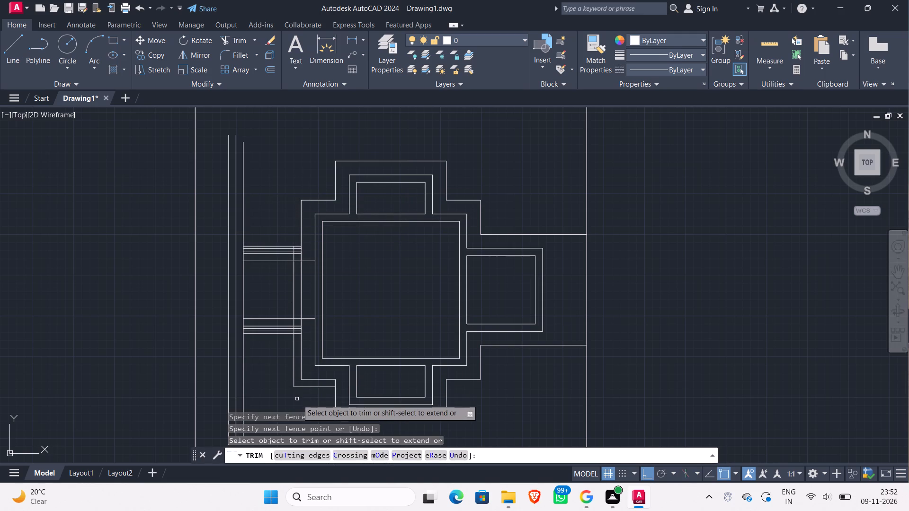
click(302, 395)
click(284, 368)
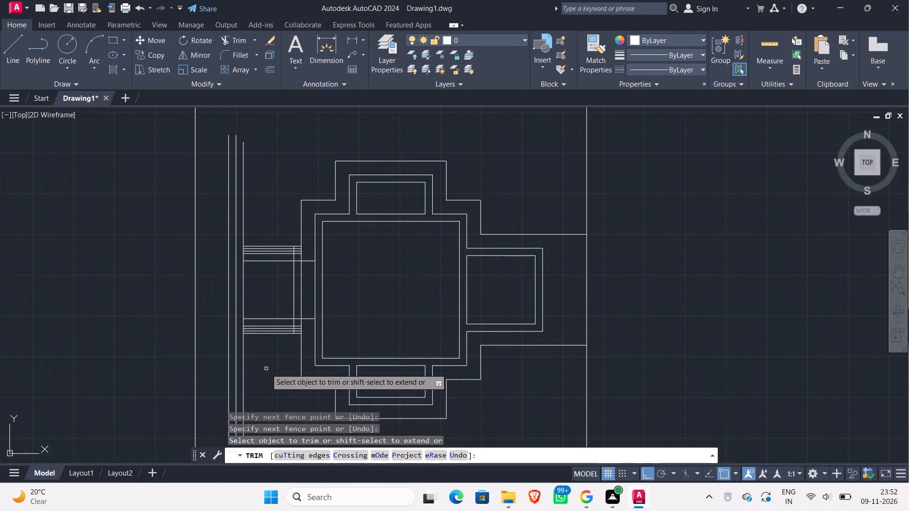
key(Escape)
Compare the Garbh Grah and its connection to the Sabha Mandap in the reference floor plan with the drawn wall lines.
scroll(303, 276, up, 2)
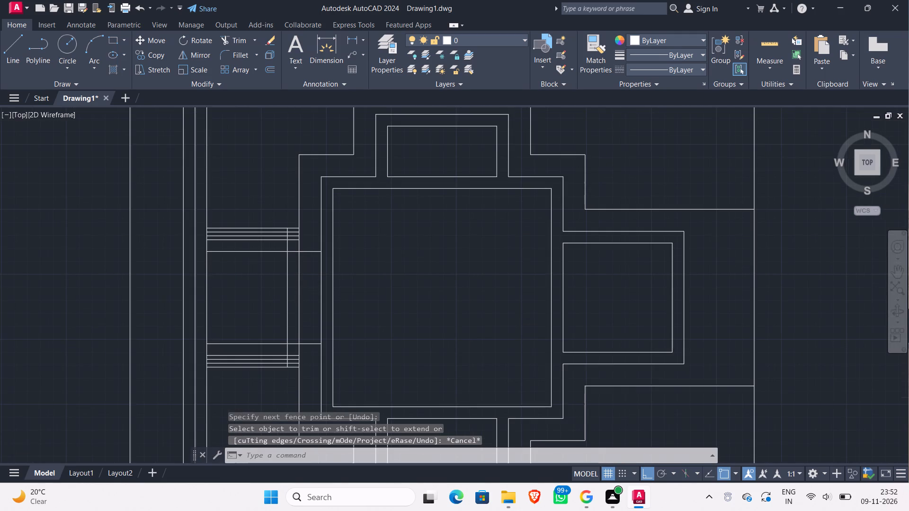
scroll(303, 277, down, 2)
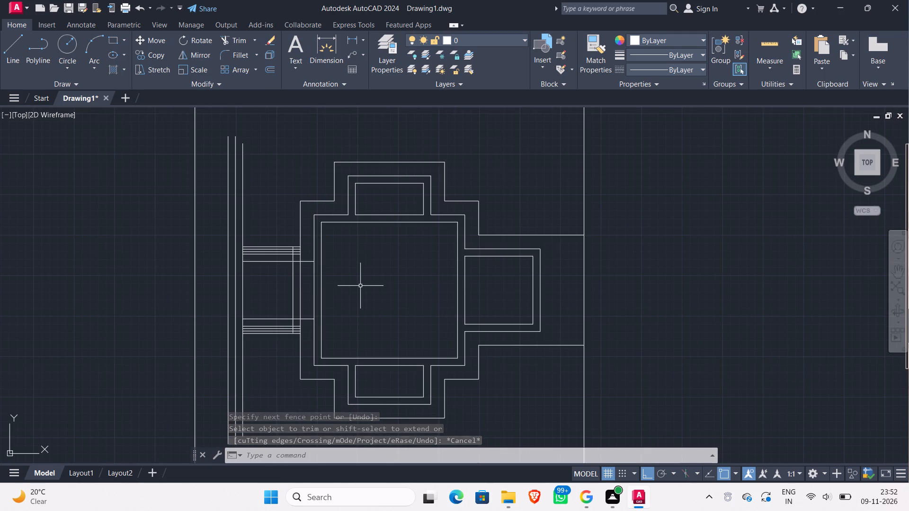
scroll(354, 284, down, 2)
scroll(577, 245, up, 2)
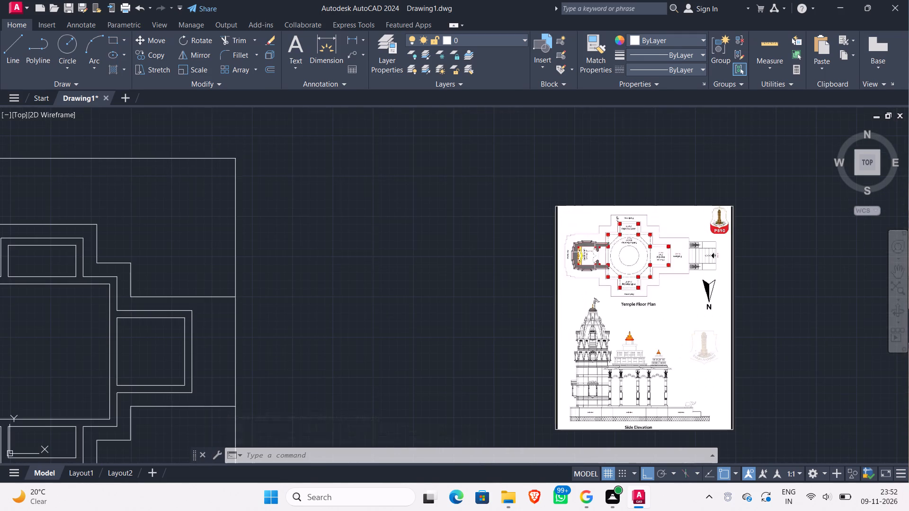
scroll(599, 254, up, 3)
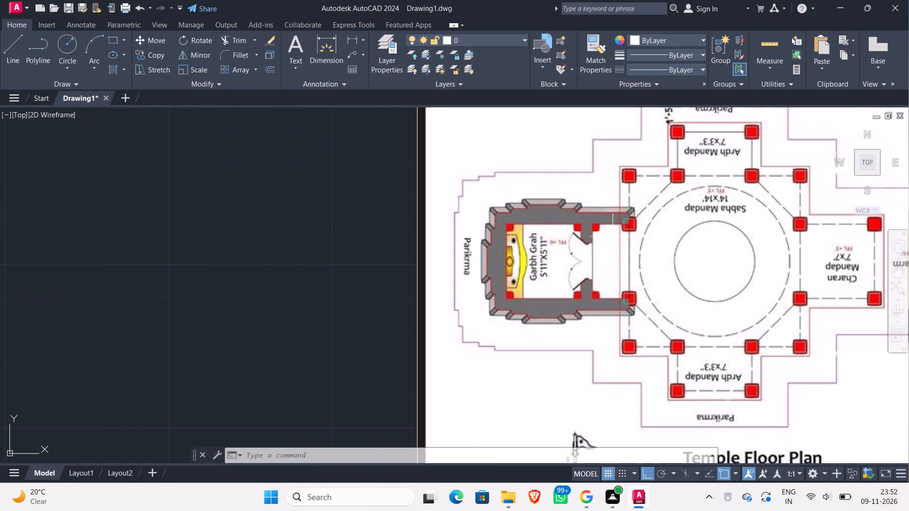
scroll(607, 237, down, 3)
middle_drag(376, 276, 429, 294)
scroll(376, 276, down, 1)
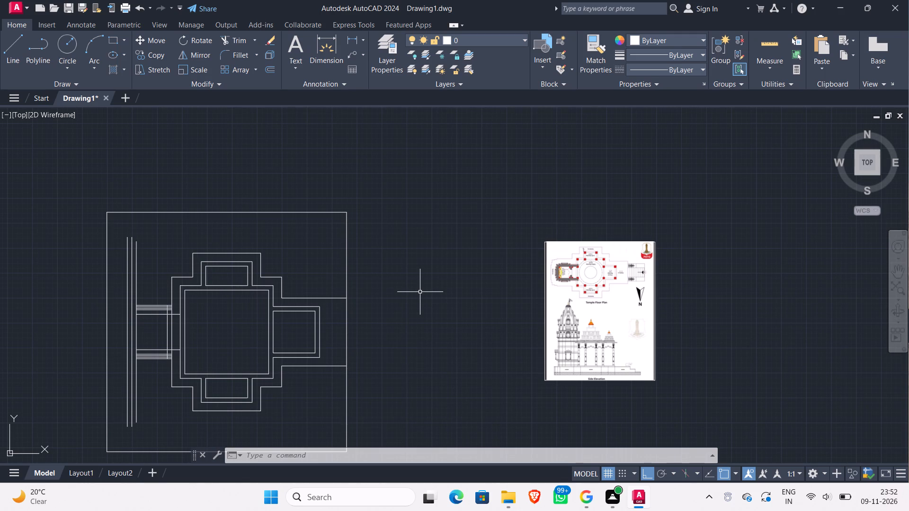
scroll(579, 266, up, 2)
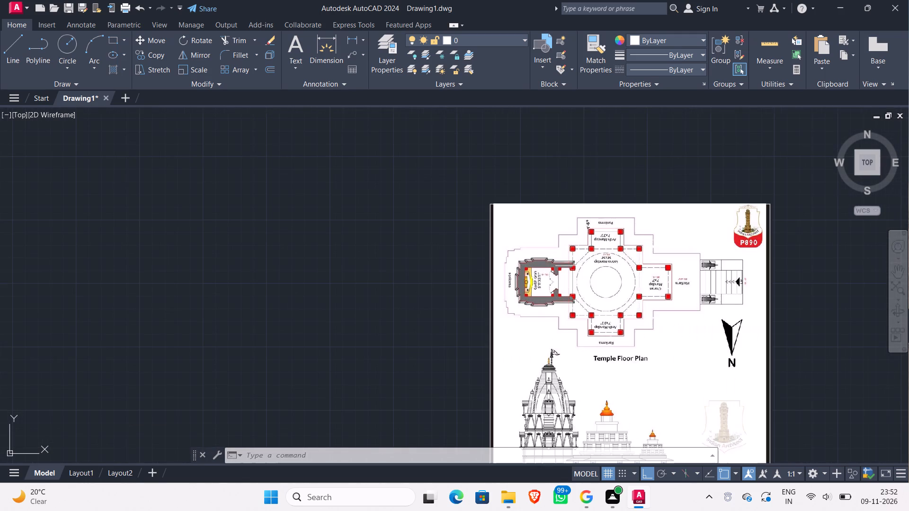
scroll(578, 266, down, 2)
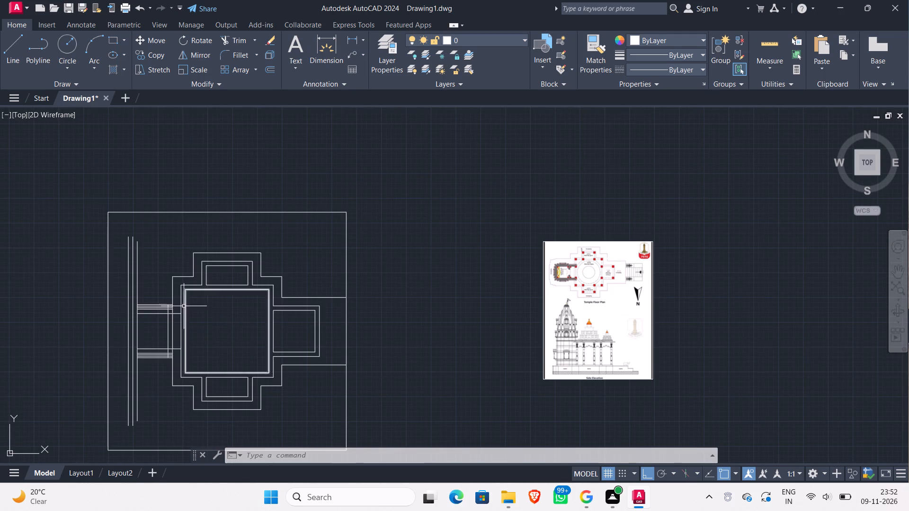
scroll(182, 306, up, 2)
scroll(182, 305, down, 2)
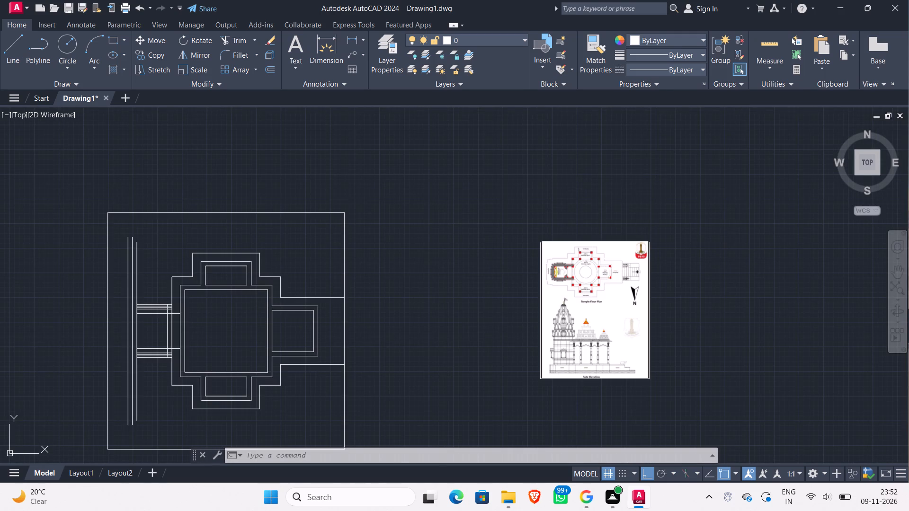
scroll(592, 264, up, 2)
scroll(531, 246, up, 2)
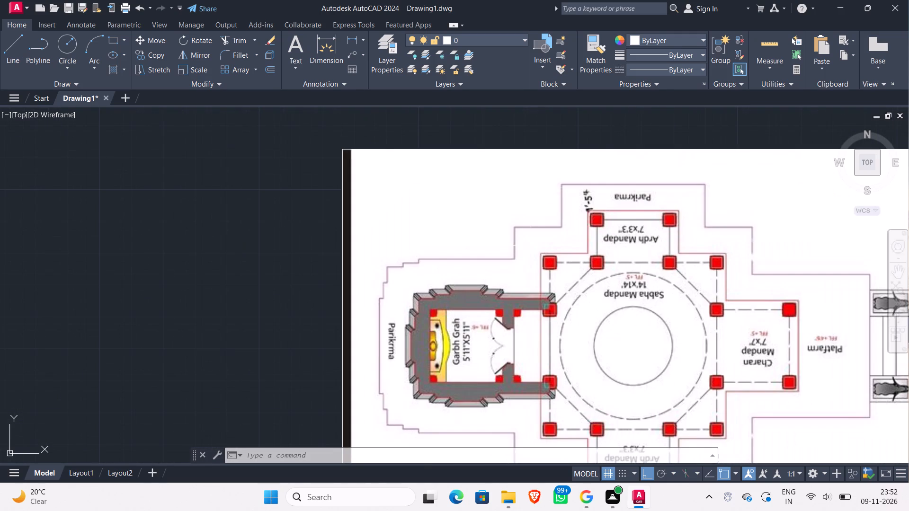
scroll(531, 246, down, 4)
middle_drag(410, 263, 476, 273)
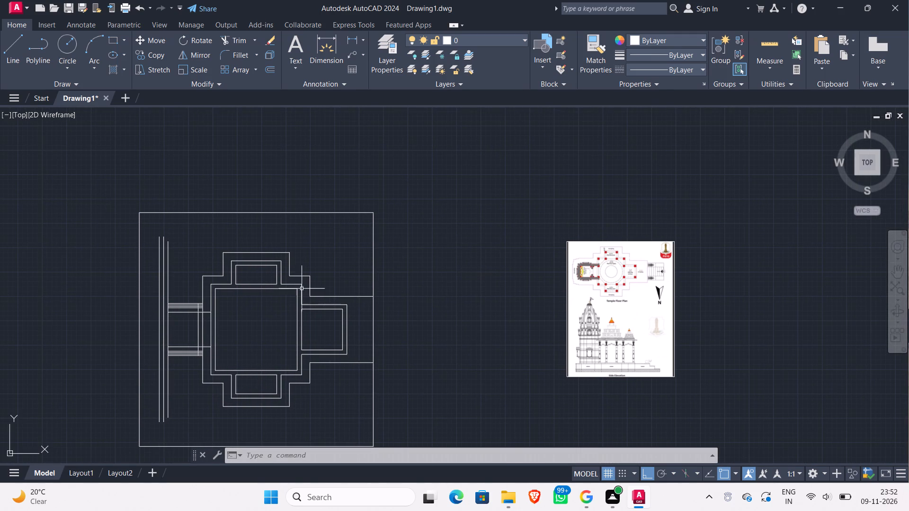
scroll(623, 256, up, 2)
scroll(535, 265, down, 1)
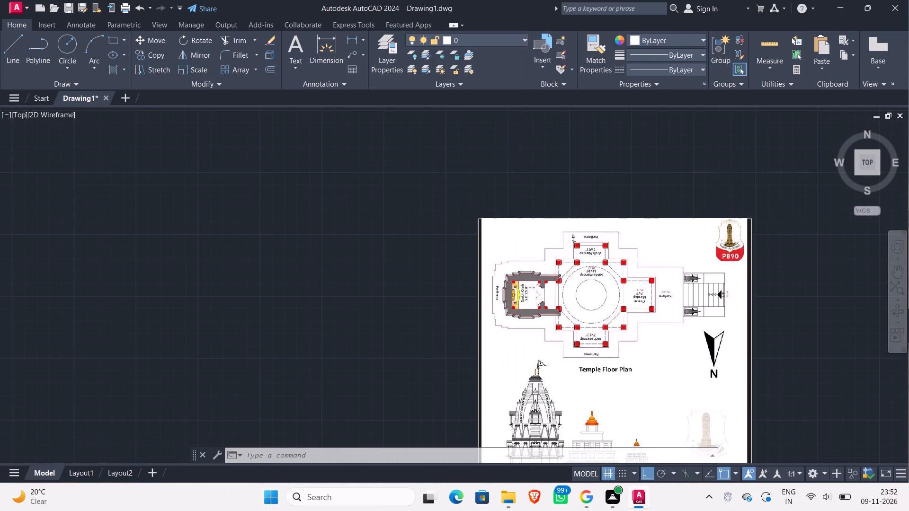
middle_drag(412, 295, 556, 287)
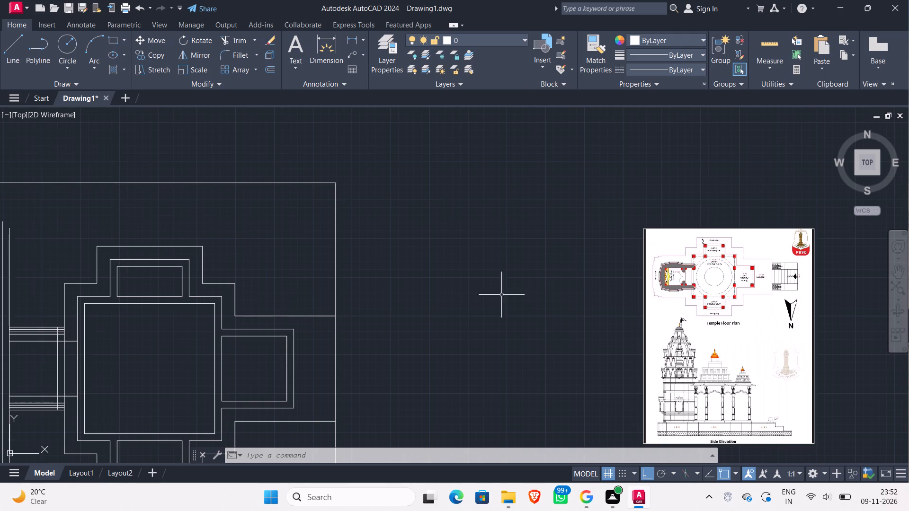
scroll(177, 301, up, 1)
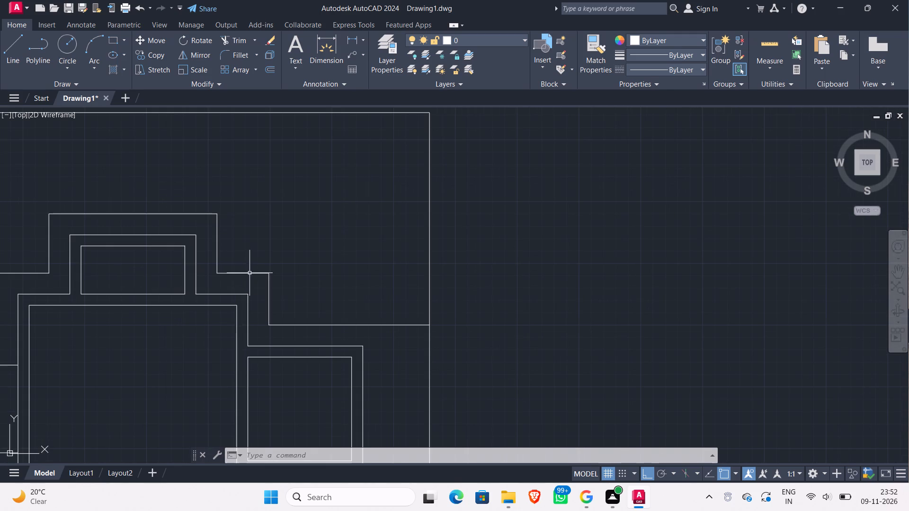
scroll(278, 282, down, 1)
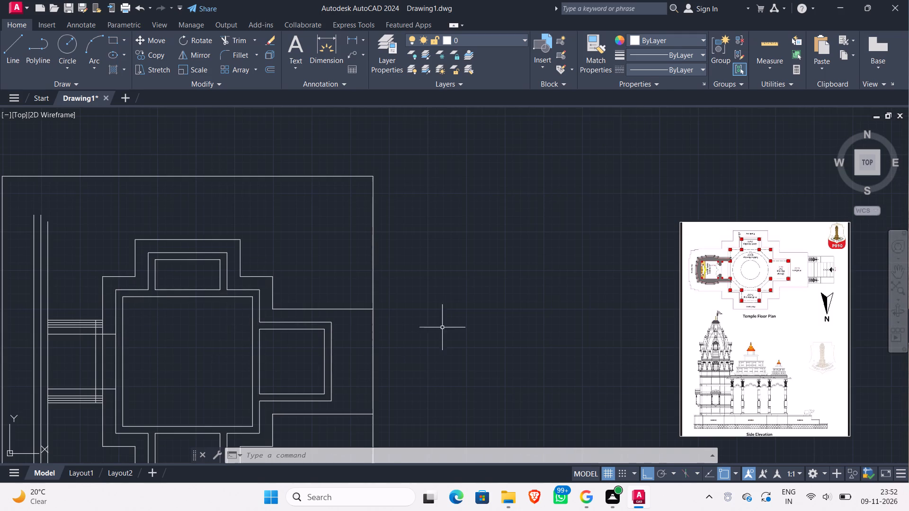
scroll(792, 229, up, 1)
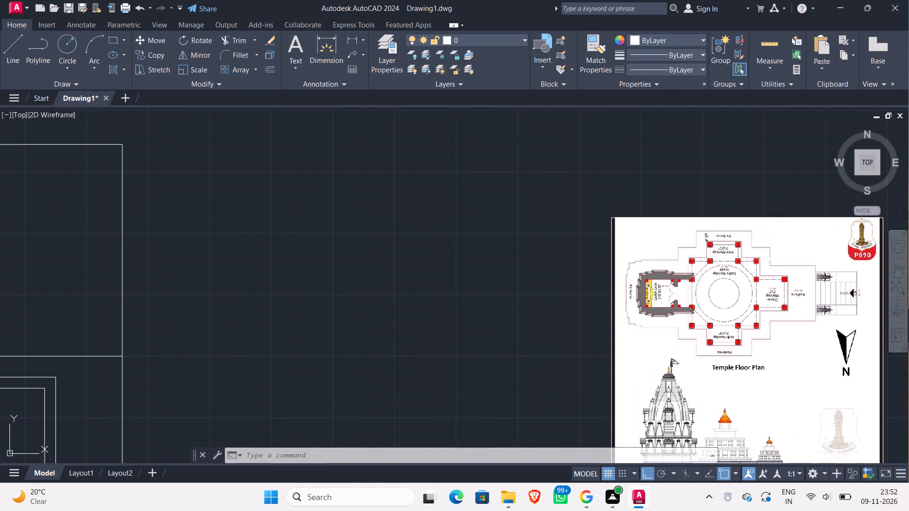
scroll(648, 311, down, 1)
middle_drag(410, 322, 416, 311)
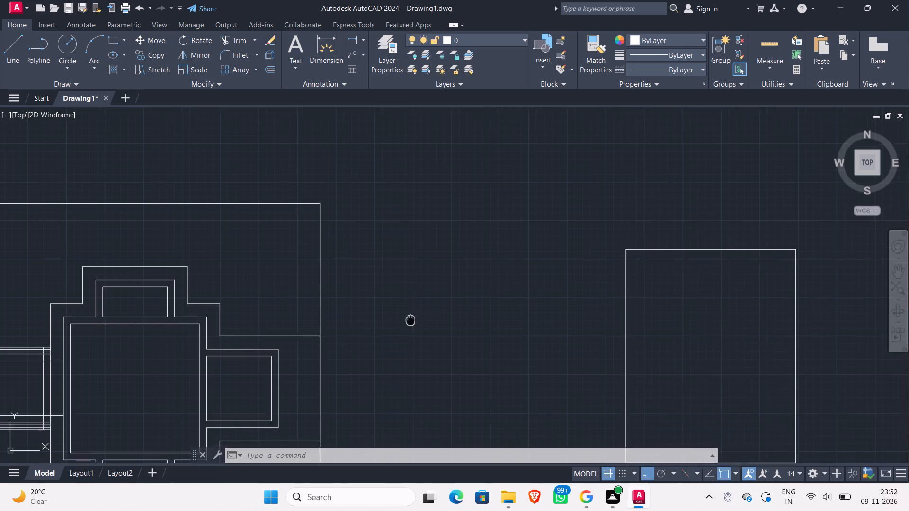
middle_drag(416, 311, 476, 249)
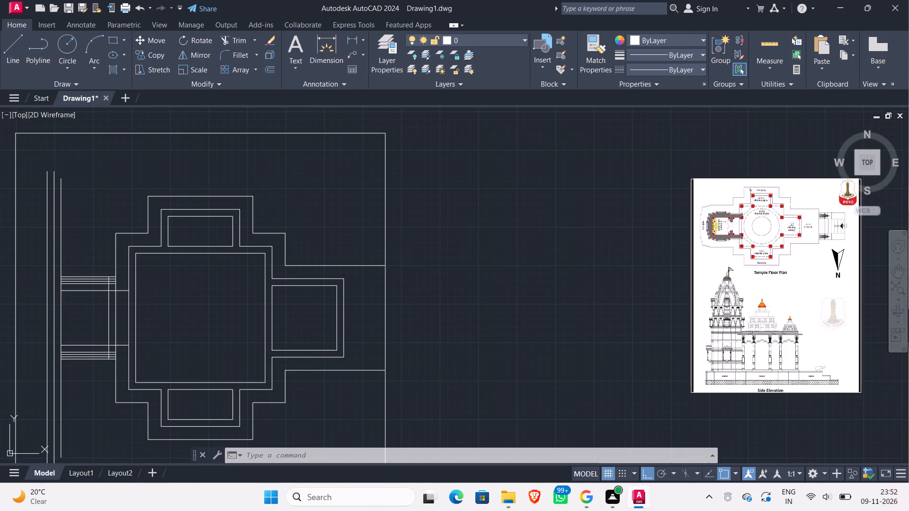
scroll(771, 223, up, 2)
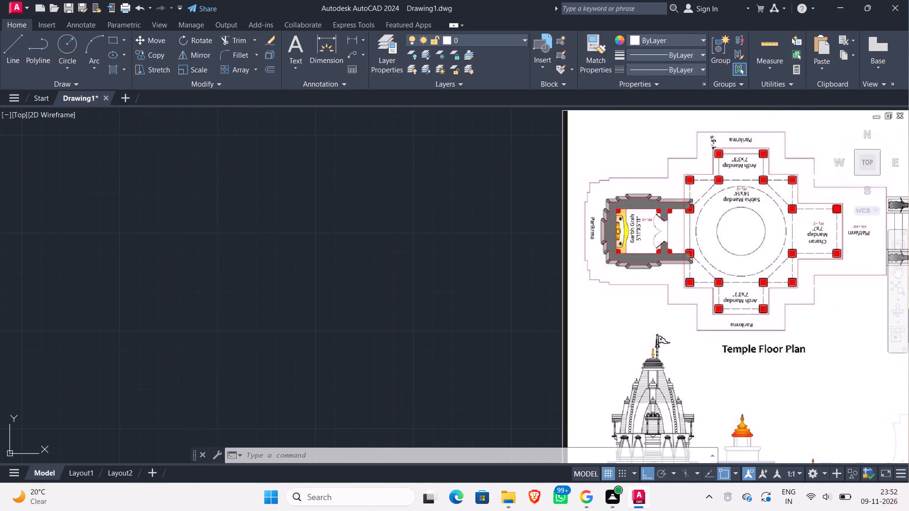
middle_drag(263, 273, 565, 243)
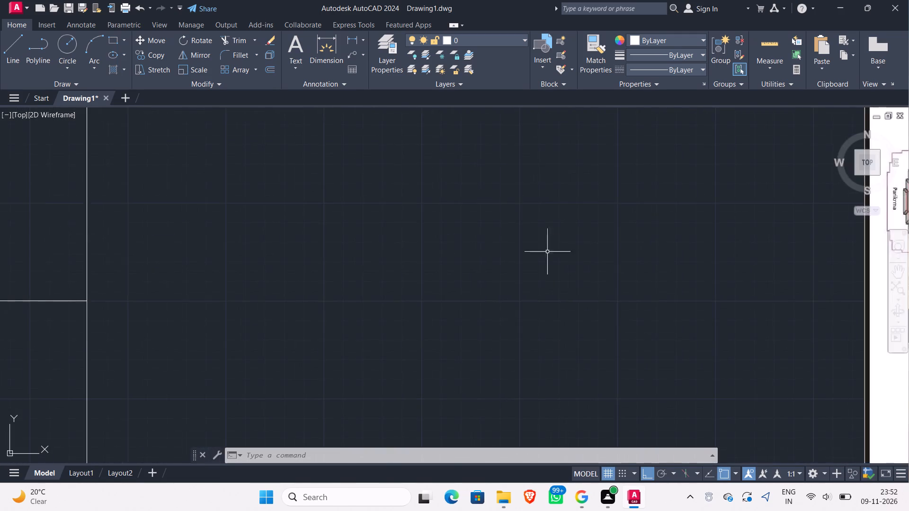
scroll(508, 263, down, 2)
middle_drag(338, 269, 499, 249)
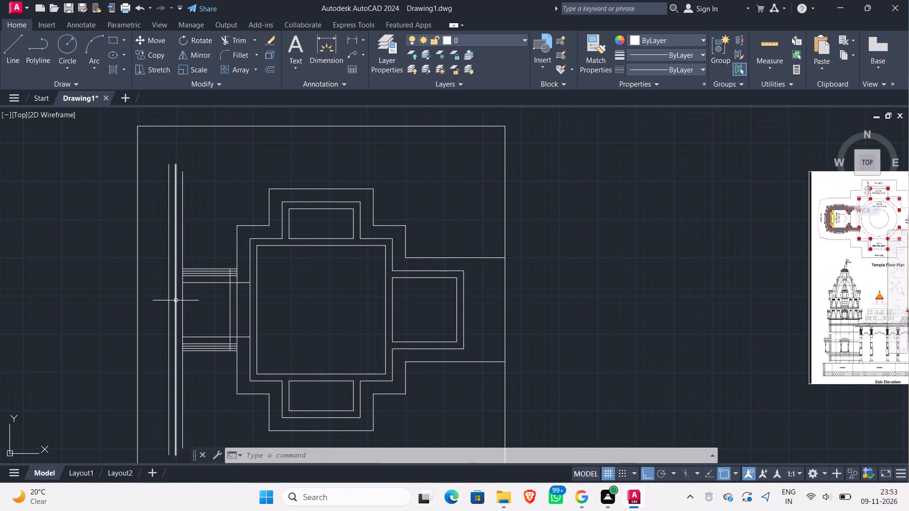
Examine the Garbh Grah's rear wall, its stepped outer faces and the surrounding Parikrma outline in the reference floor plan.
scroll(827, 216, up, 3)
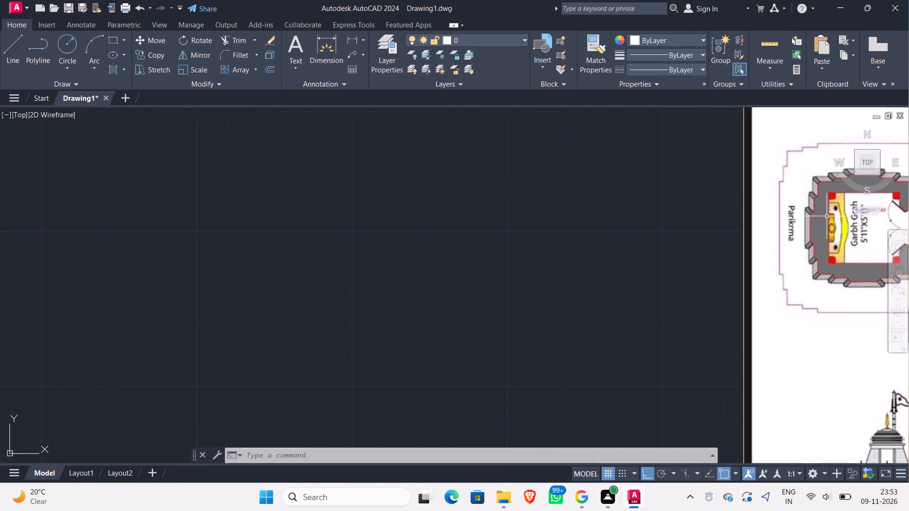
scroll(827, 216, up, 3)
scroll(827, 216, down, 7)
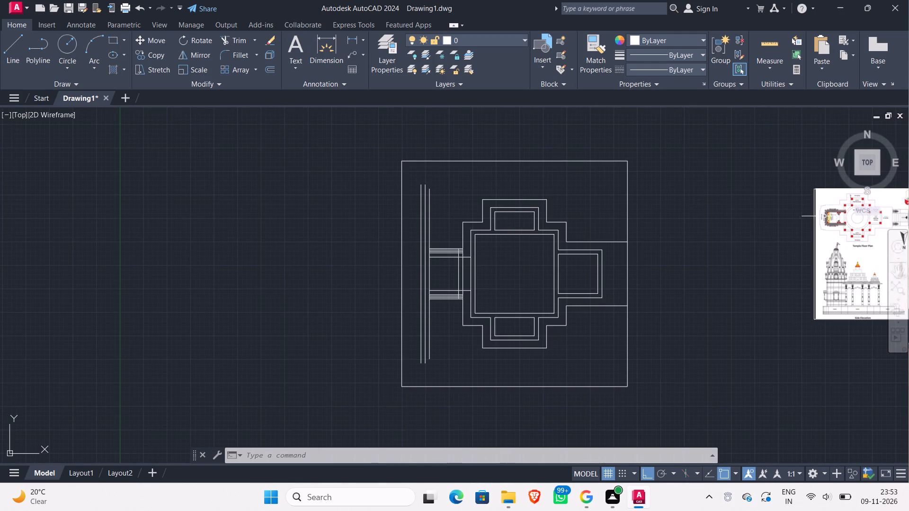
scroll(436, 261, up, 2)
scroll(436, 261, down, 2)
scroll(908, 204, up, 2)
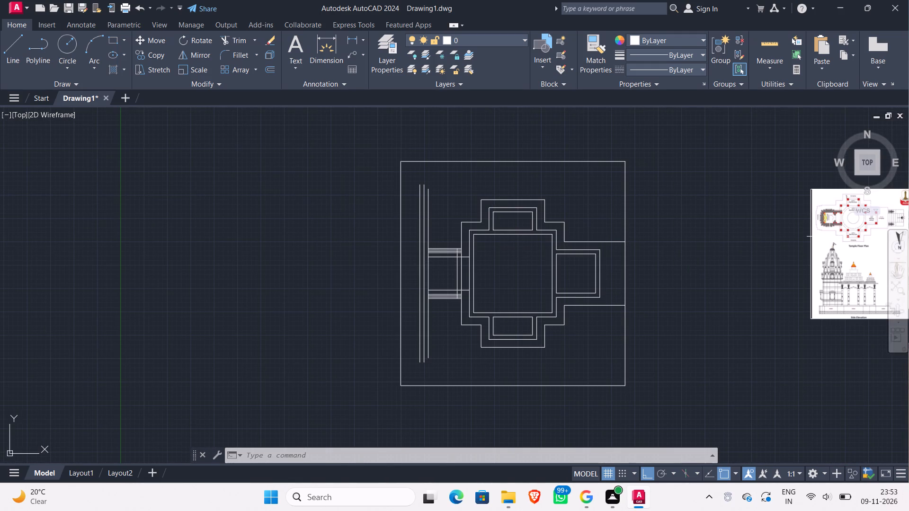
scroll(830, 235, up, 4)
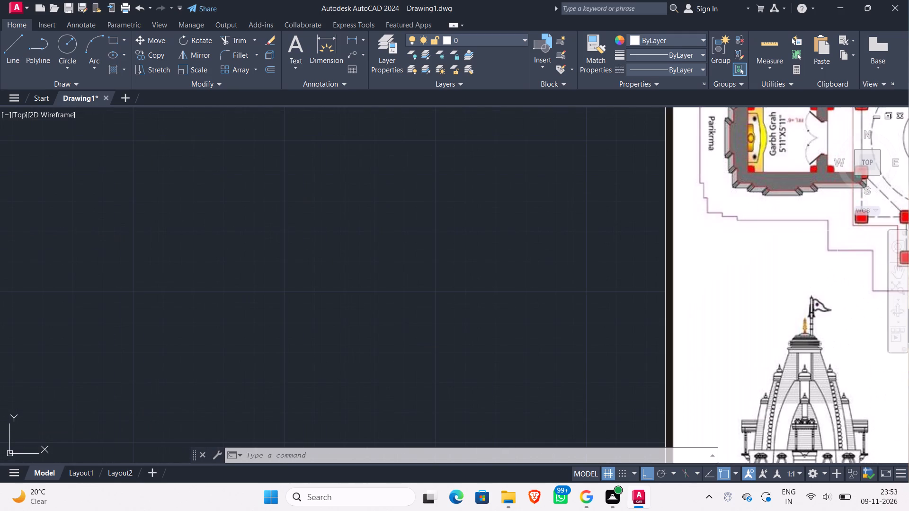
scroll(838, 230, down, 3)
scroll(831, 238, up, 2)
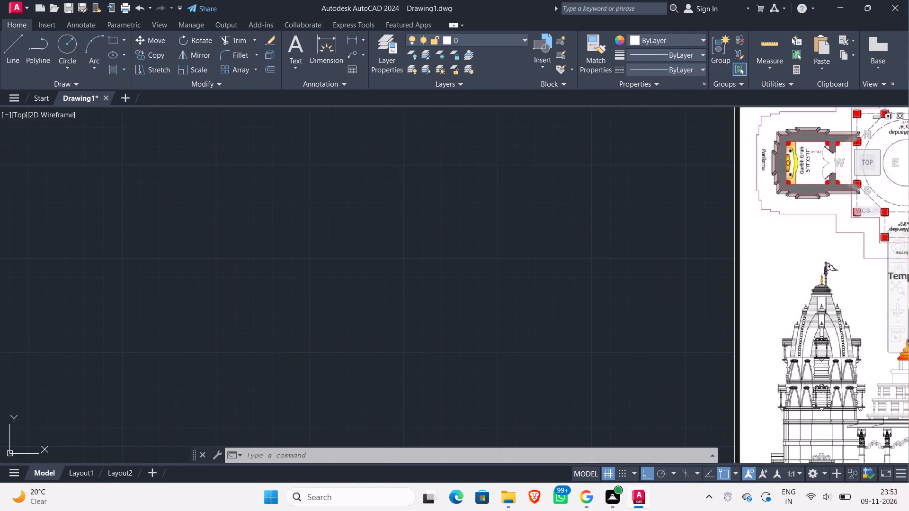
middle_drag(791, 191, 800, 230)
scroll(799, 226, down, 1)
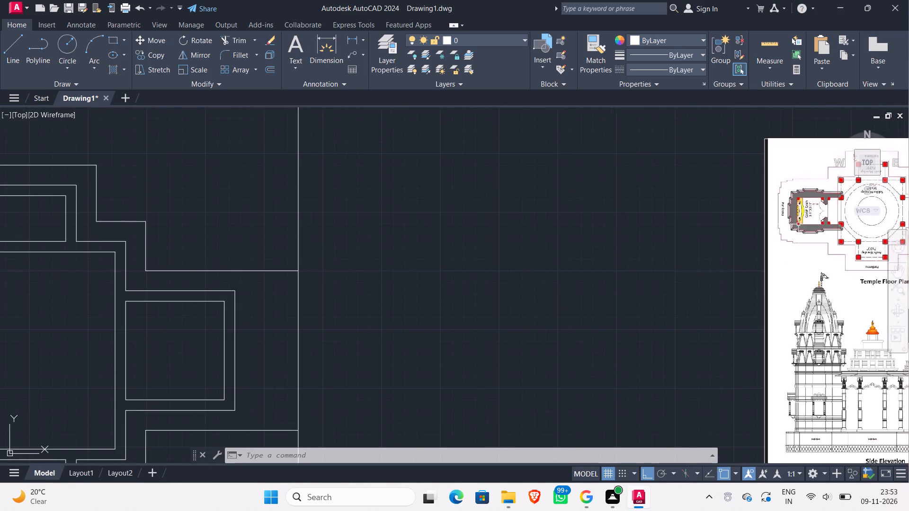
scroll(798, 224, down, 1)
scroll(798, 223, up, 2)
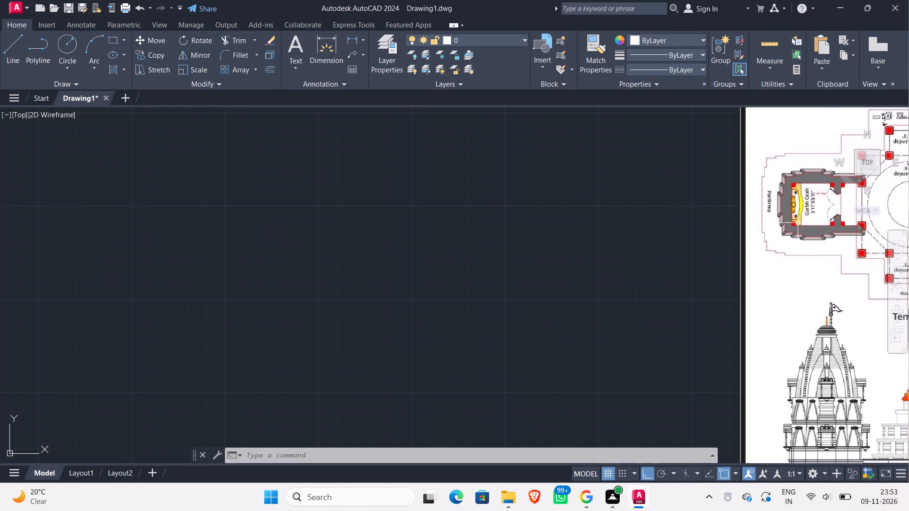
scroll(798, 223, down, 2)
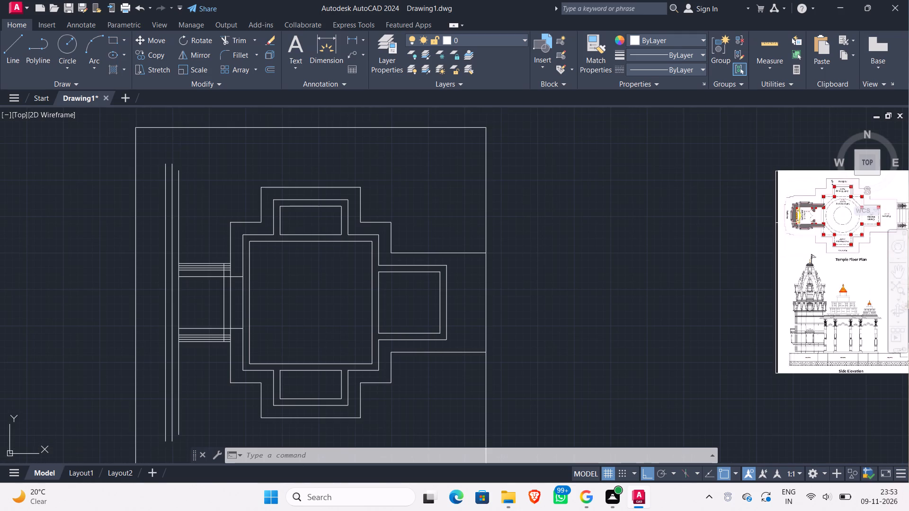
scroll(800, 223, up, 2)
scroll(801, 221, down, 2)
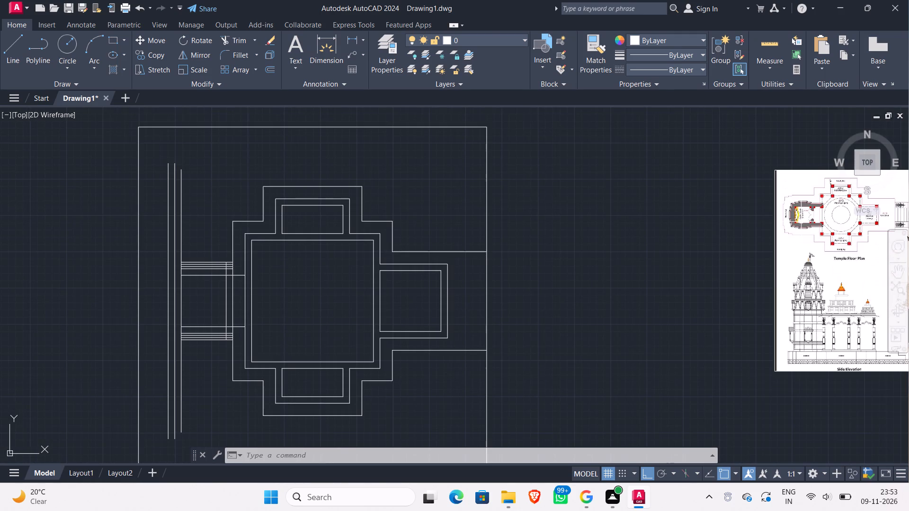
scroll(801, 222, up, 2)
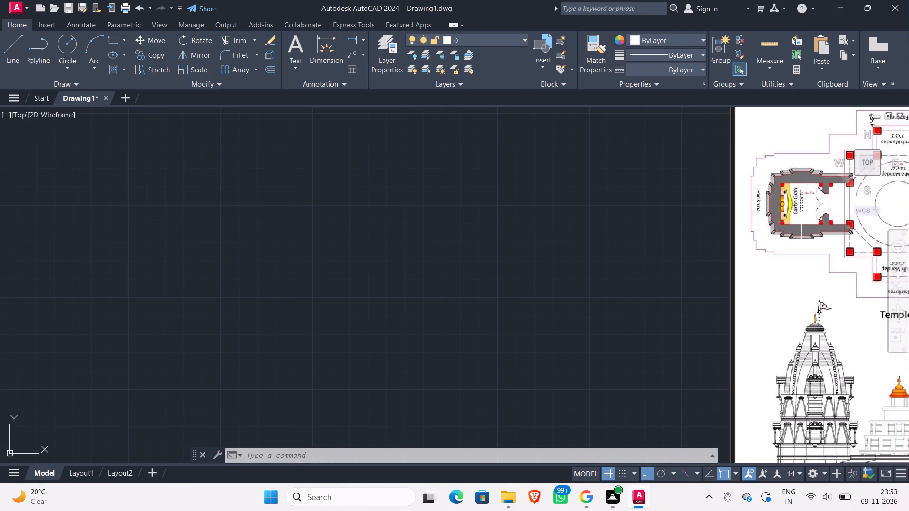
scroll(801, 222, down, 3)
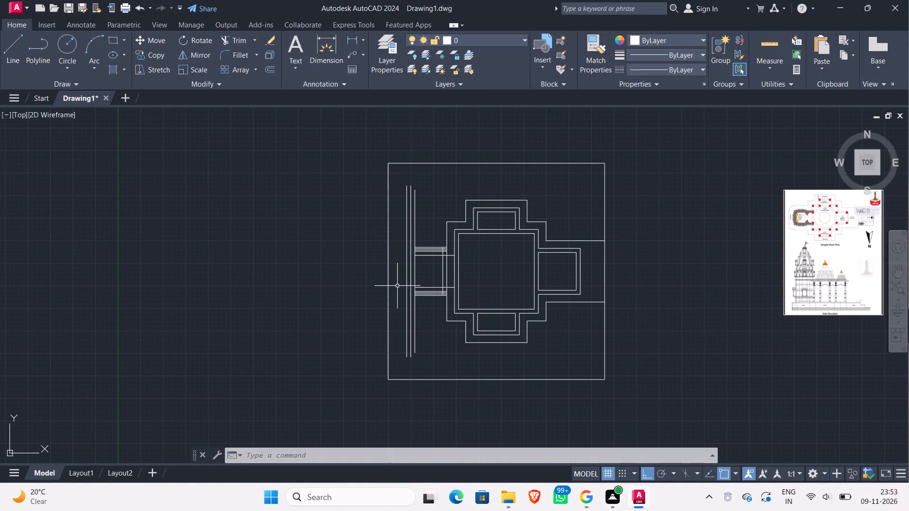
Offset the inner of the two westernmost long rear wall lines 3" west, and offset the resulting line another 3" west.
scroll(405, 273, up, 6)
scroll(429, 259, down, 2)
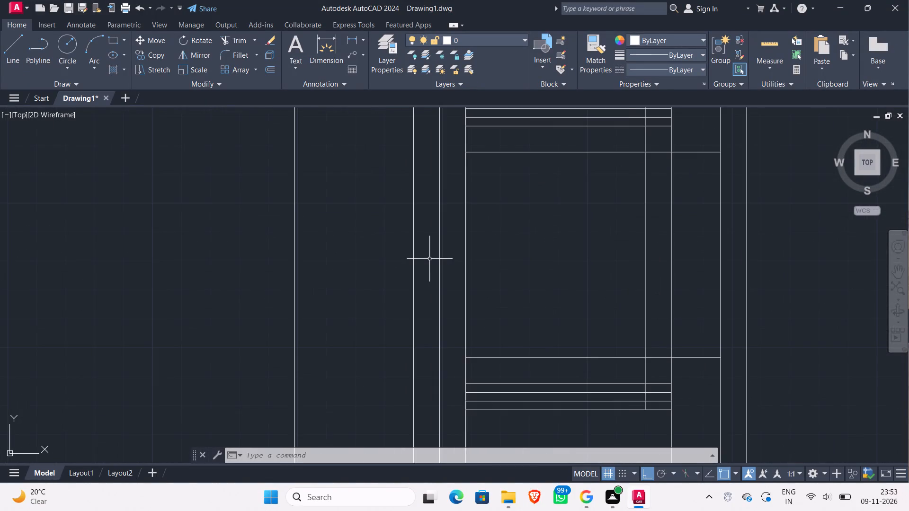
scroll(429, 259, down, 1)
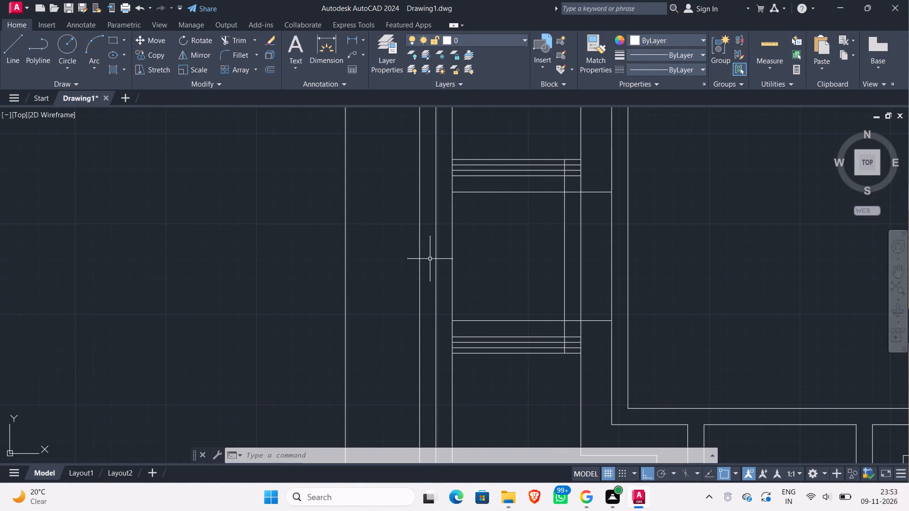
key(o)
key(Return)
key(Return)
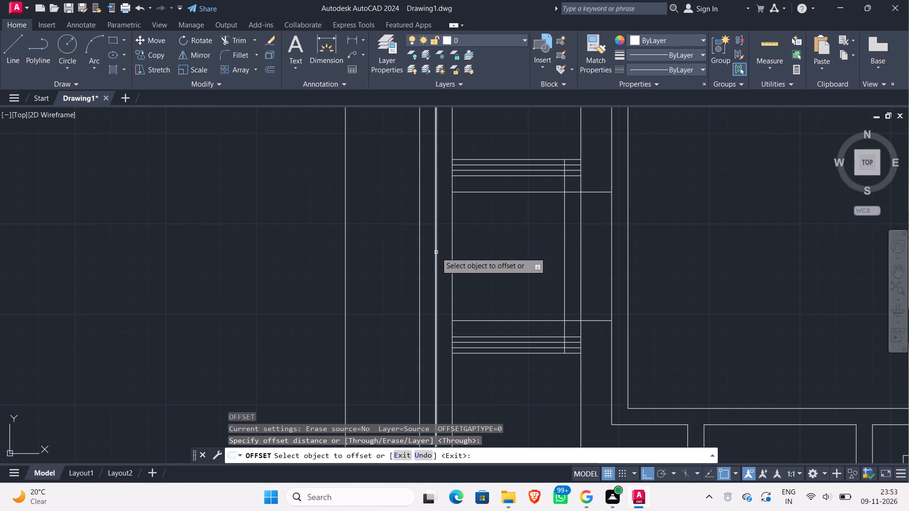
click(436, 252)
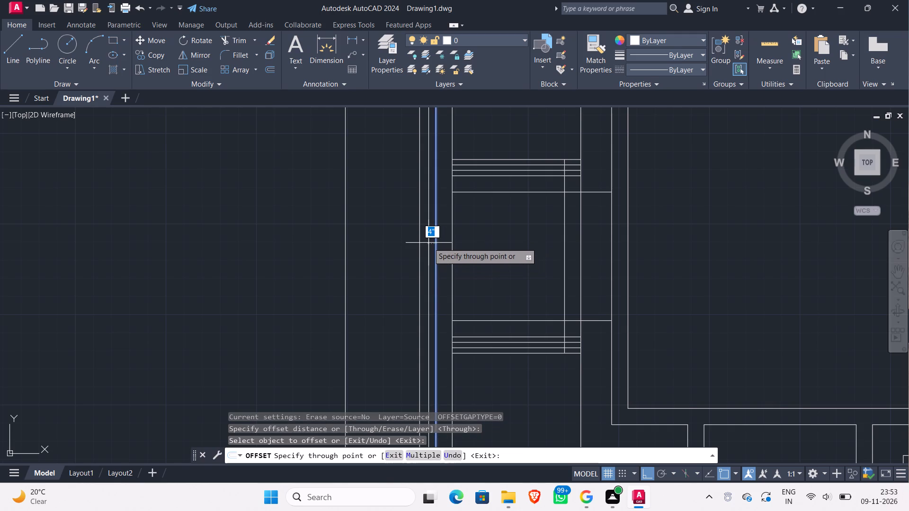
key(3)
key(shift+quotedbl)
key(Return)
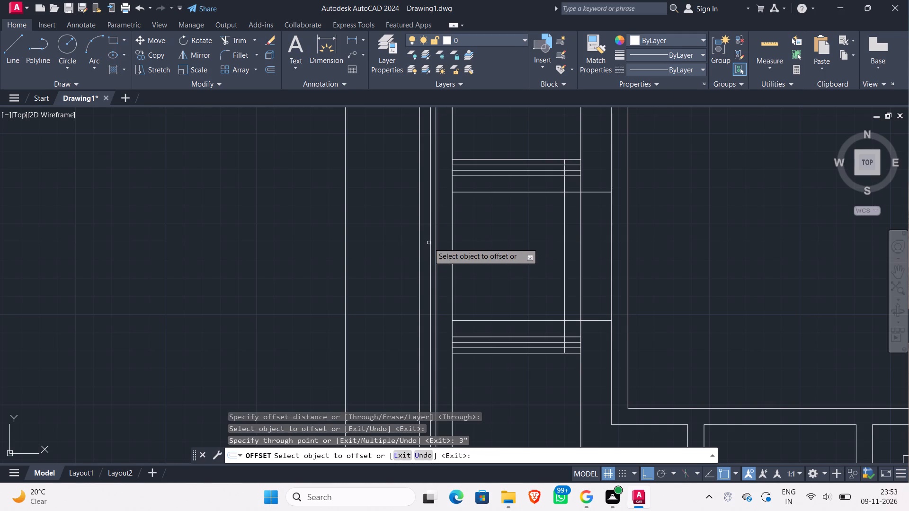
click(431, 246)
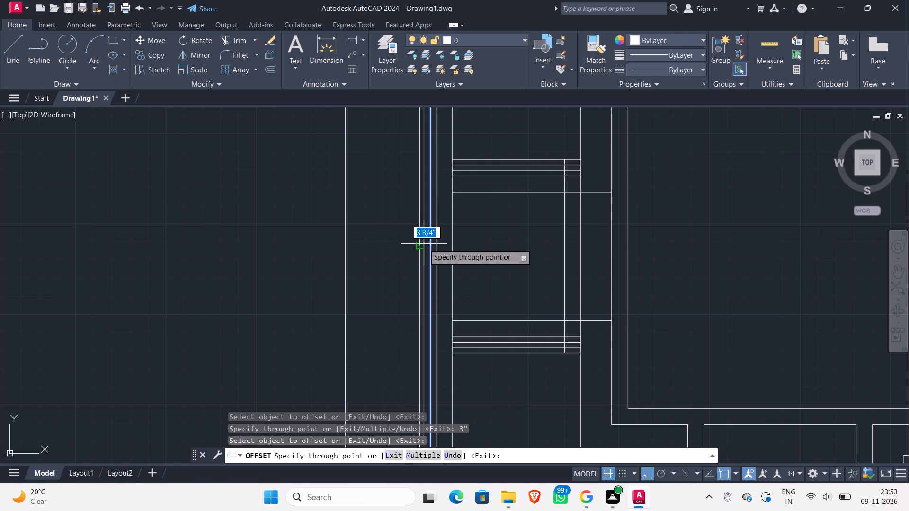
key(3)
key(shift+quotedbl)
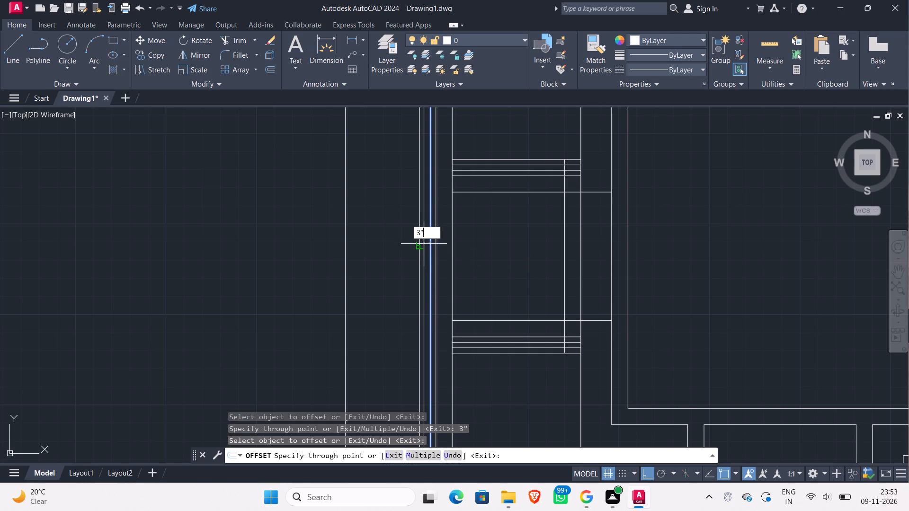
key(Return)
key(Escape)
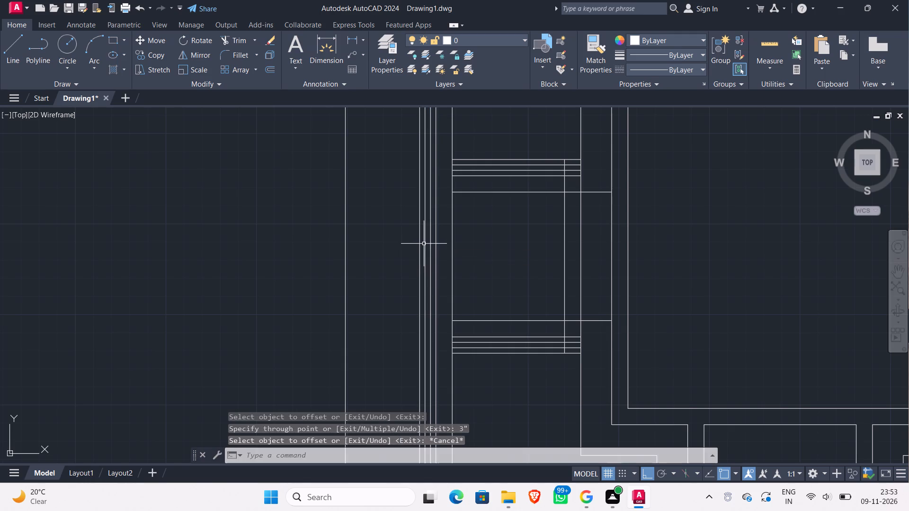
Examine the Garbh Grah's rear wall, corners and stepped outer faces in the reference floor plan against the drawn lines.
scroll(351, 256, down, 2)
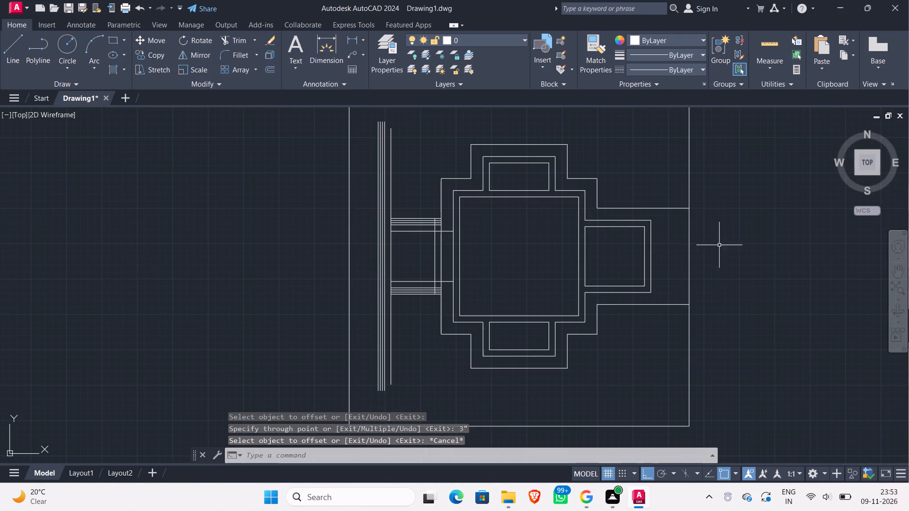
middle_drag(725, 249, 547, 284)
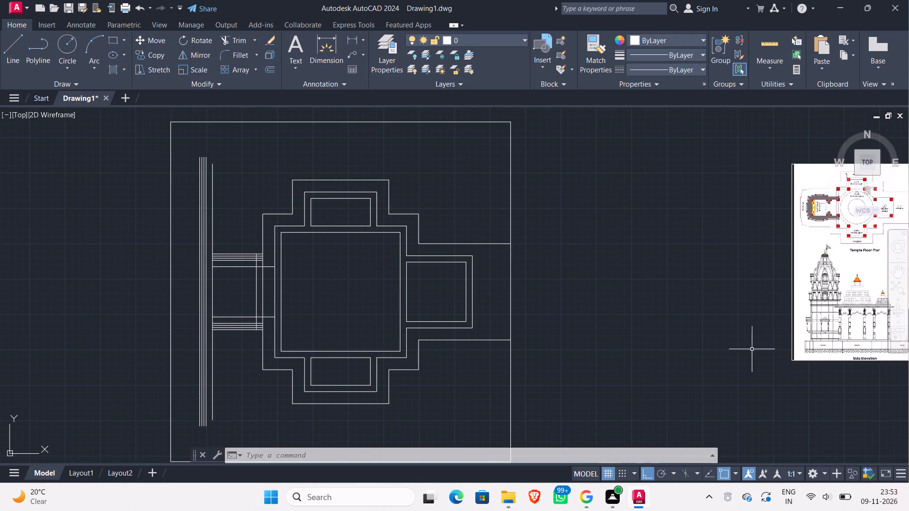
scroll(805, 215, up, 4)
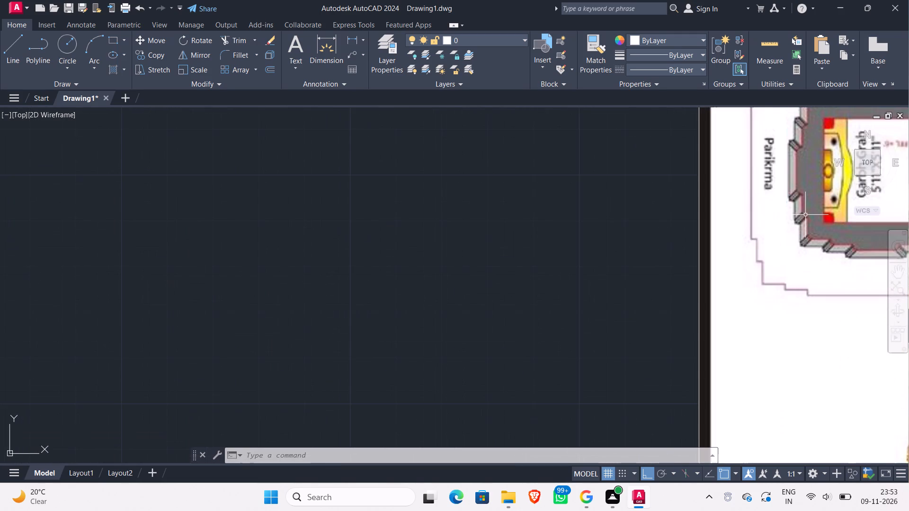
scroll(805, 215, down, 1)
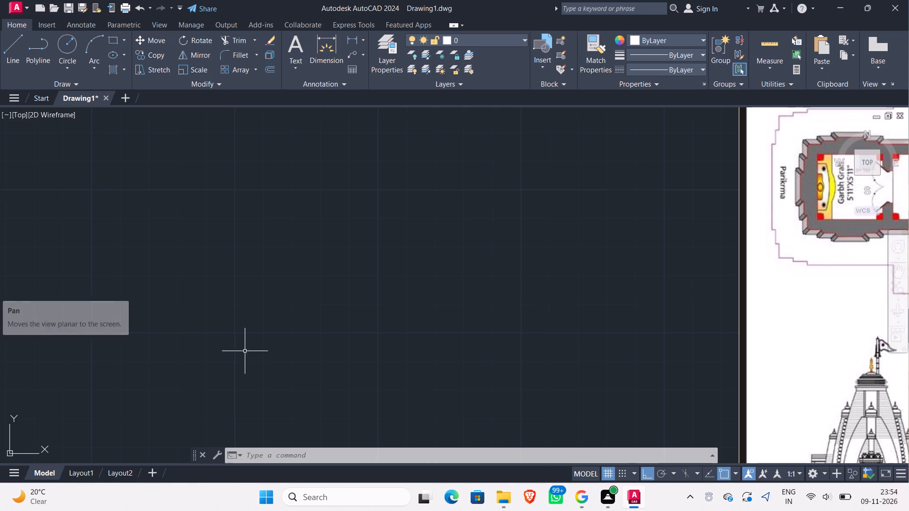
scroll(519, 297, down, 1)
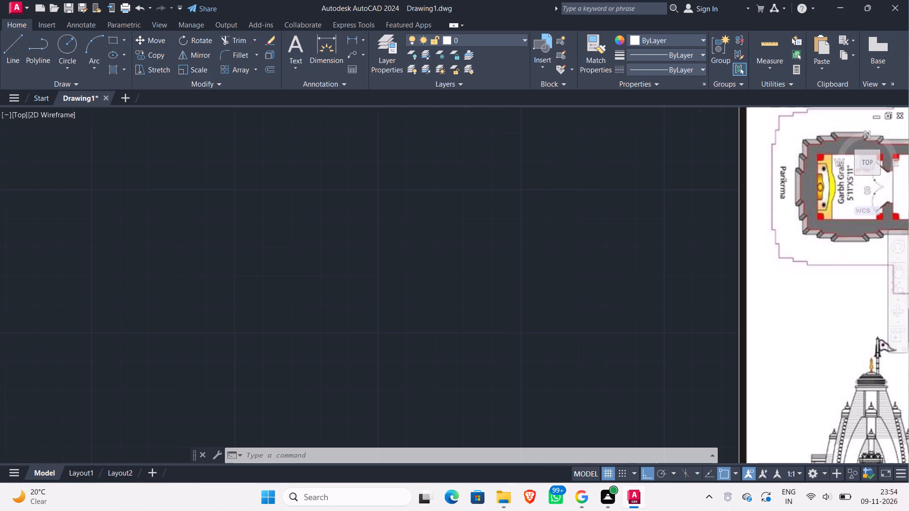
scroll(519, 297, down, 1)
middle_drag(473, 311, 617, 278)
scroll(489, 311, down, 1)
middle_drag(420, 352, 459, 329)
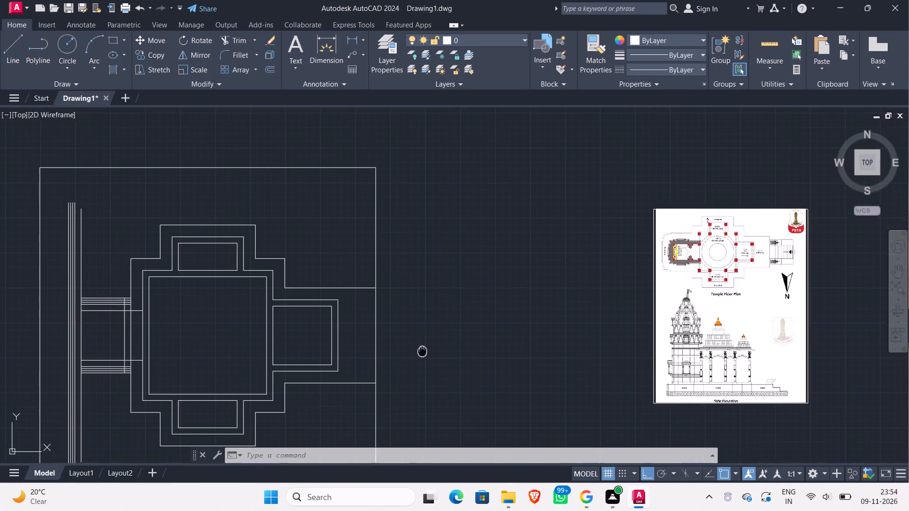
middle_drag(459, 329, 529, 293)
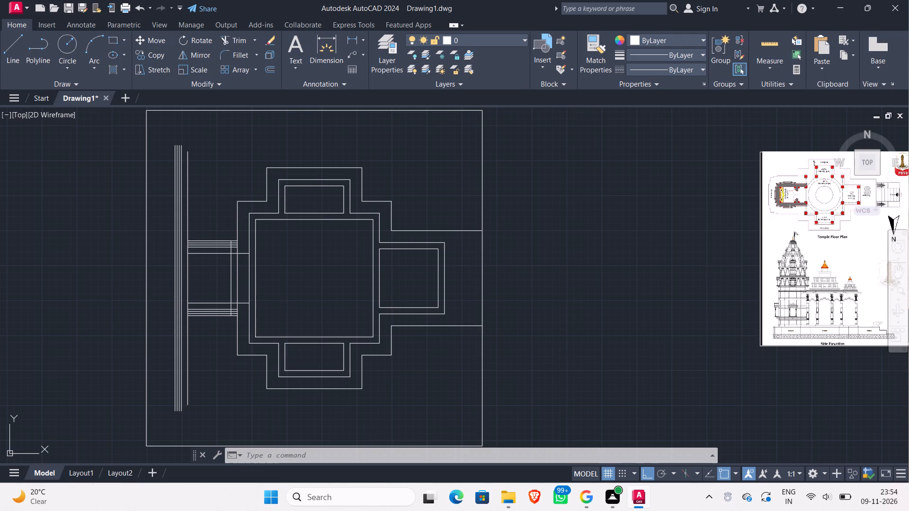
scroll(781, 186, up, 6)
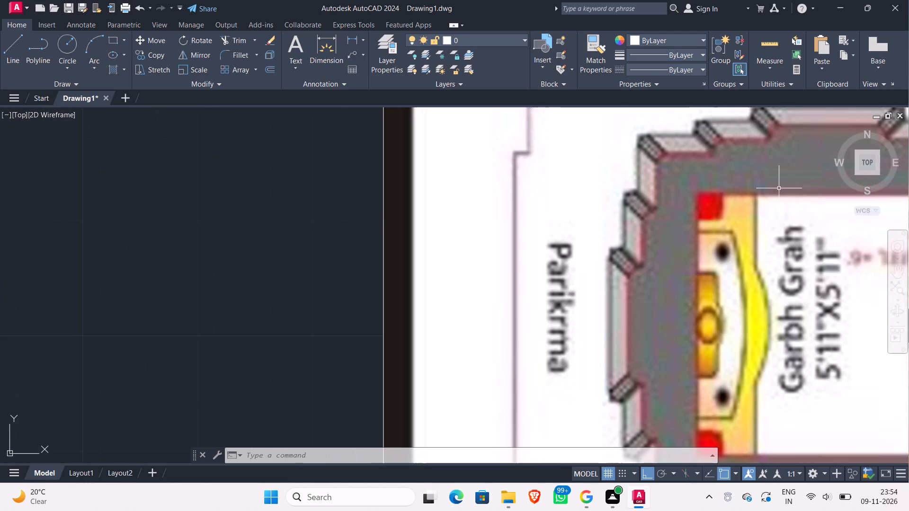
scroll(697, 190, down, 6)
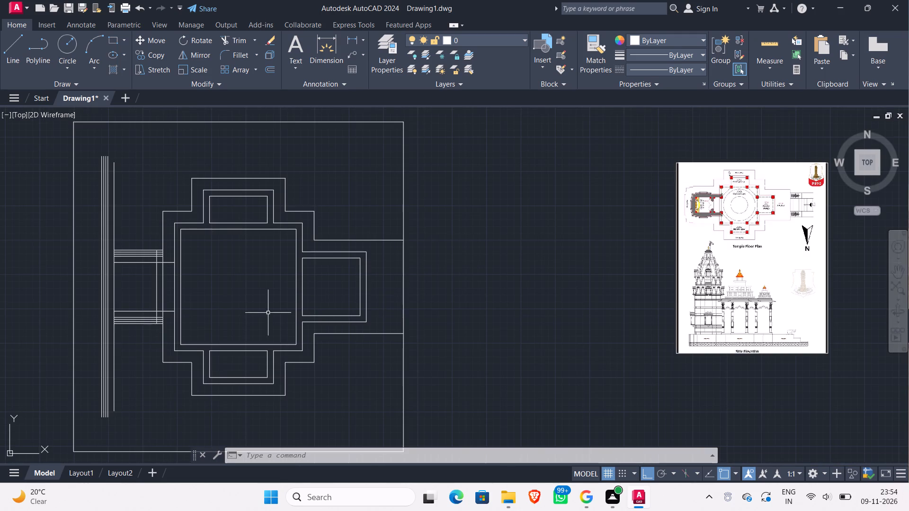
scroll(723, 205, up, 3)
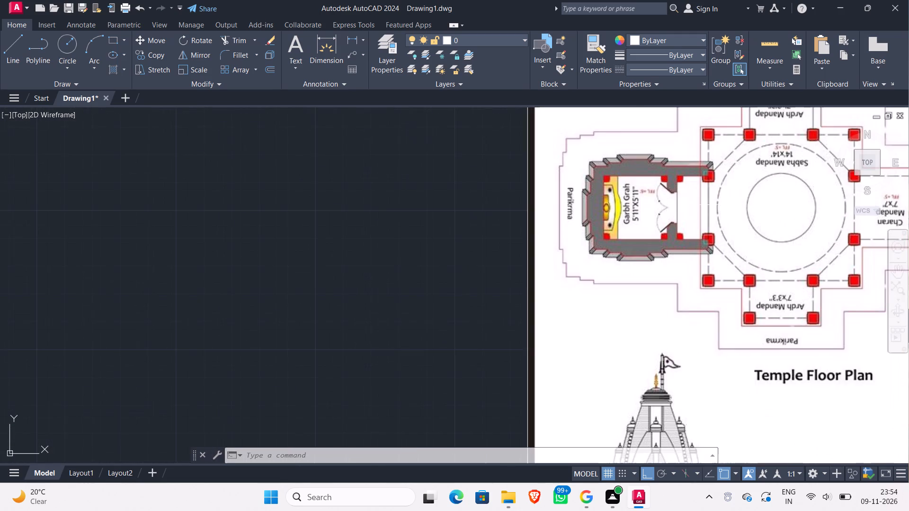
scroll(721, 207, down, 2)
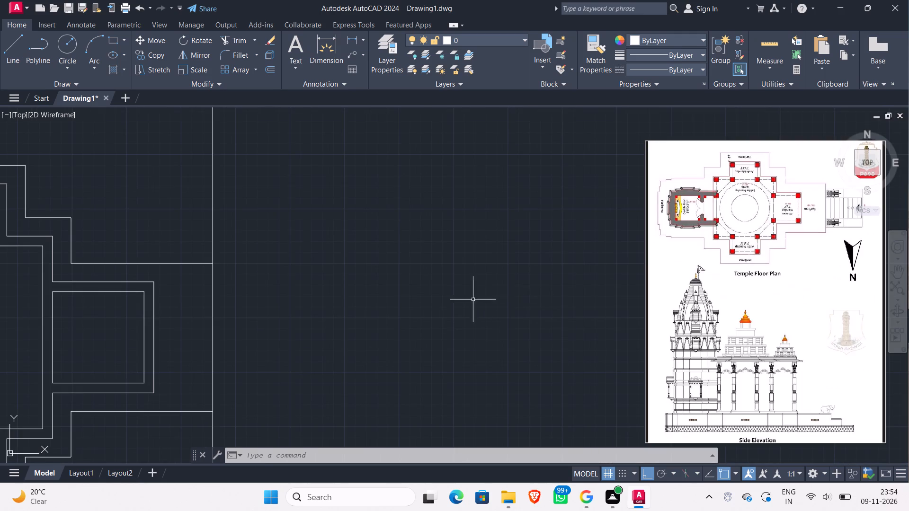
Extend the Garbh Grah's two inner side wall lines west across the rear wall lines to the outermost one.
scroll(295, 325, down, 1)
middle_drag(295, 325, 529, 300)
middle_drag(285, 297, 355, 302)
scroll(280, 304, up, 2)
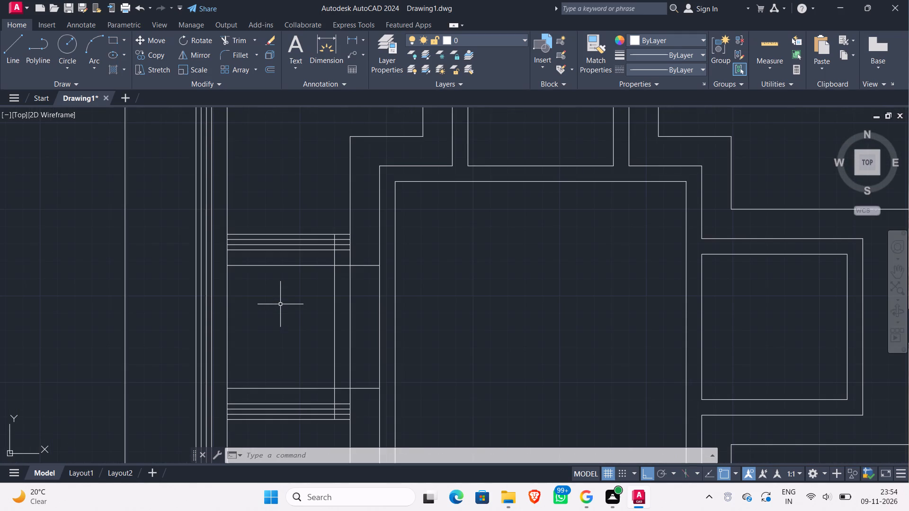
key(Escape)
text(tr)
key(Return)
key(Return)
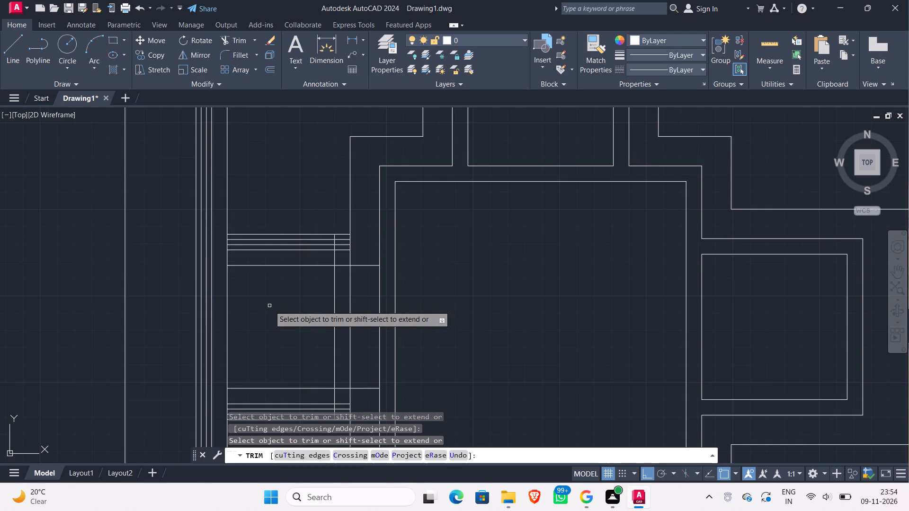
shift+click(258, 289)
shift+click(253, 259)
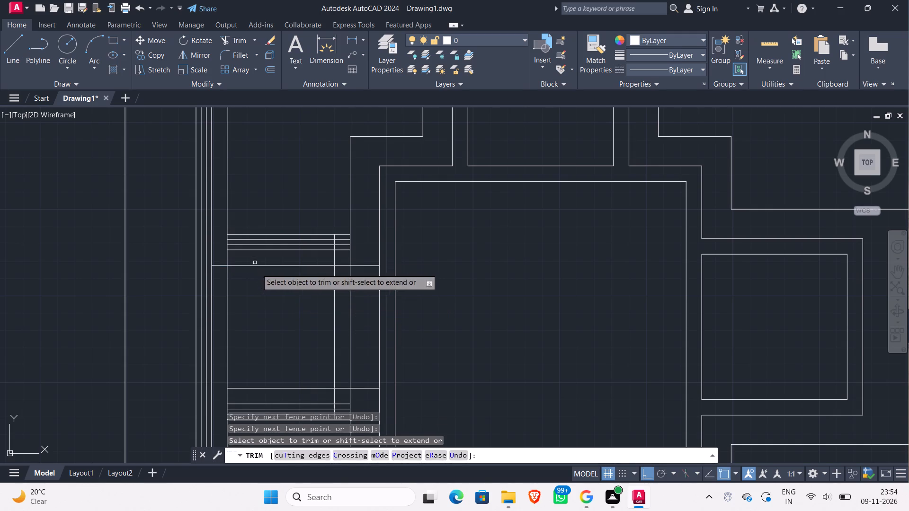
shift+click(264, 396)
shift+click(258, 383)
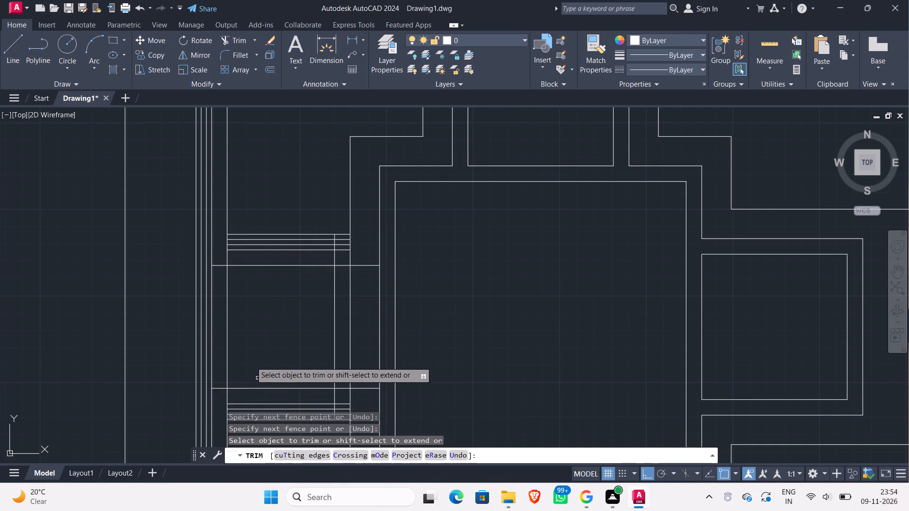
shift+click(218, 271)
shift+click(216, 259)
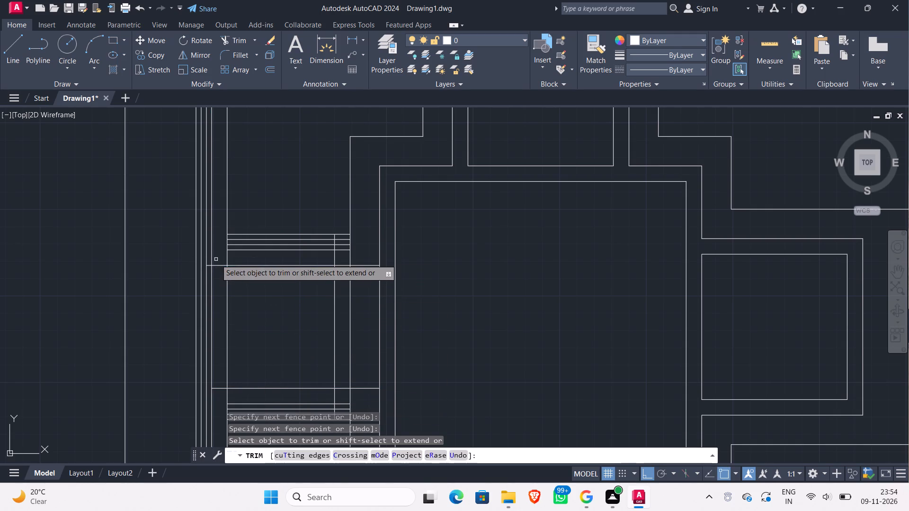
shift+click(218, 402)
shift+click(220, 379)
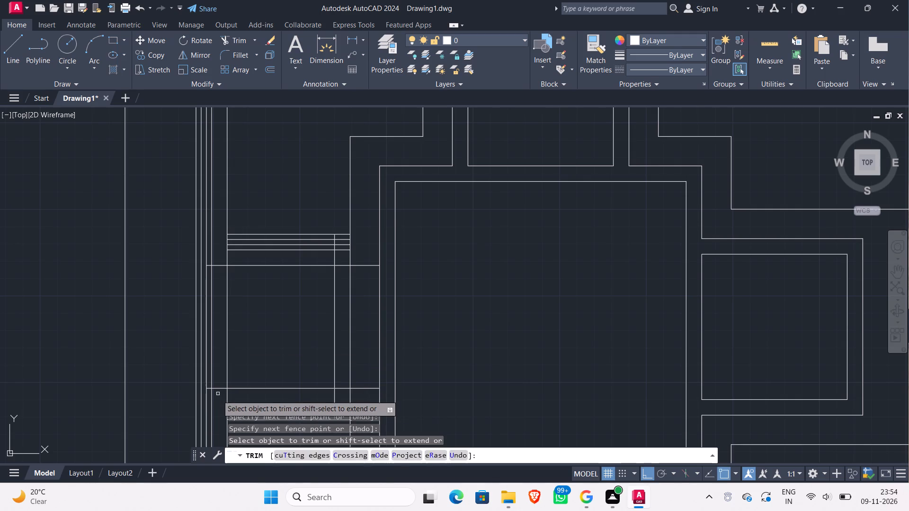
shift+click(217, 397)
shift+click(216, 373)
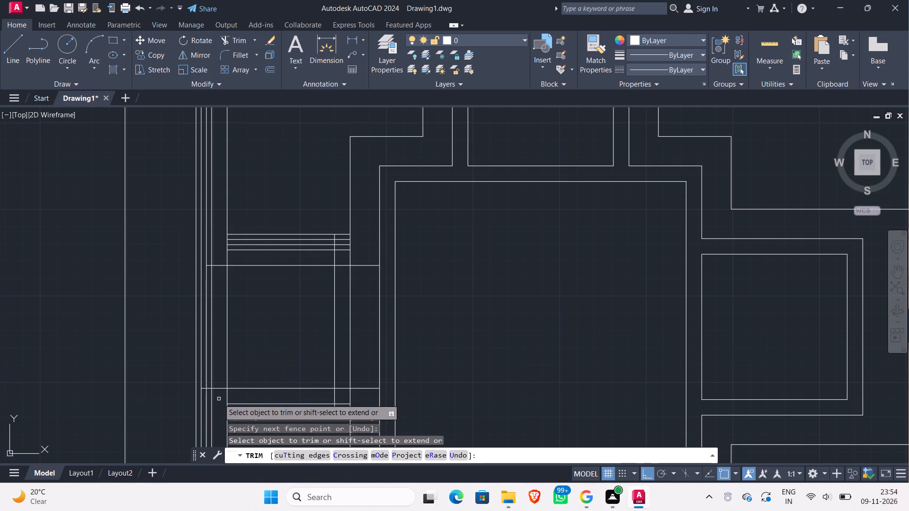
shift+click(219, 399)
shift+click(217, 373)
shift+click(218, 272)
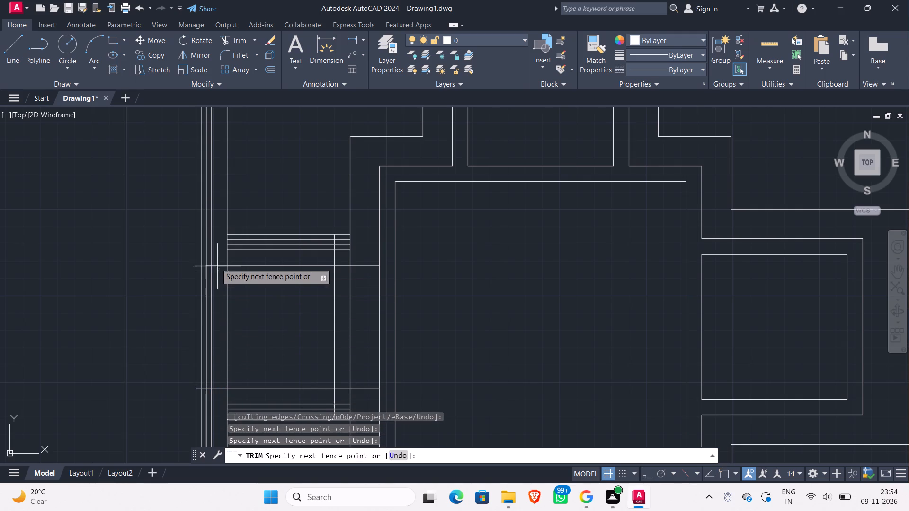
shift+click(214, 251)
shift+click(221, 275)
shift+click(218, 251)
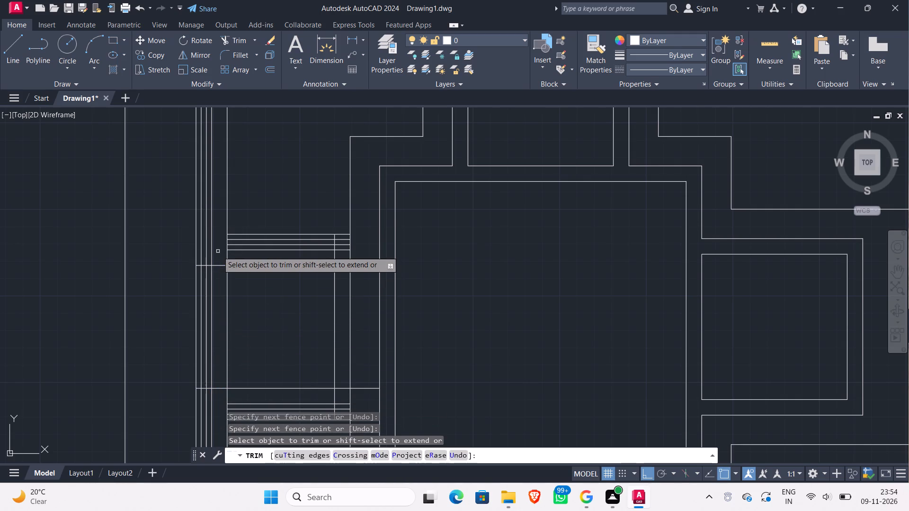
key(Escape)
Compare the Garbh Grah's rear corners and side walls in the reference floor plan with the drawn wall lines.
scroll(273, 312, down, 2)
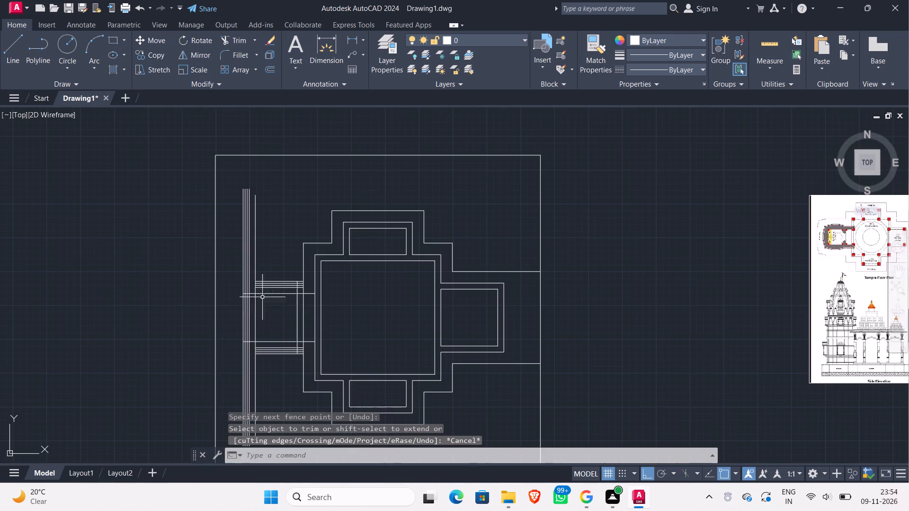
scroll(250, 278, up, 2)
scroll(250, 278, down, 2)
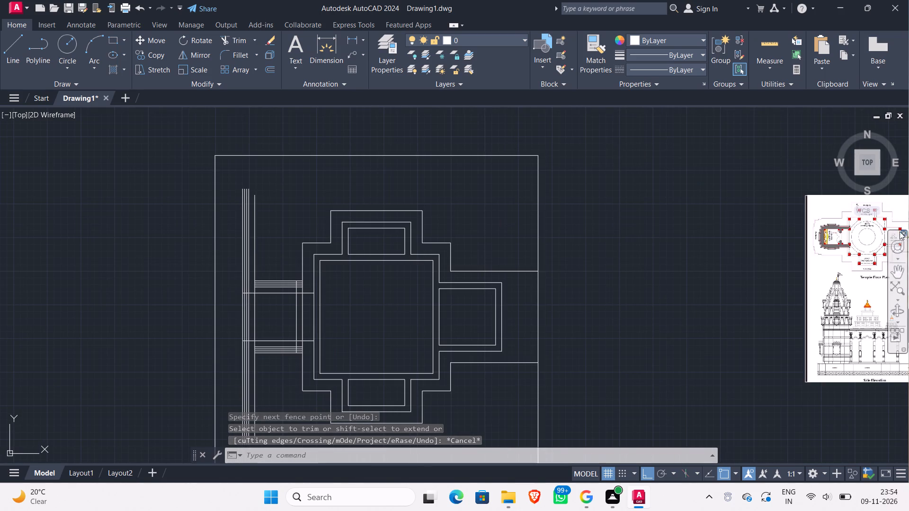
scroll(842, 229, up, 2)
scroll(768, 231, up, 3)
scroll(768, 231, down, 3)
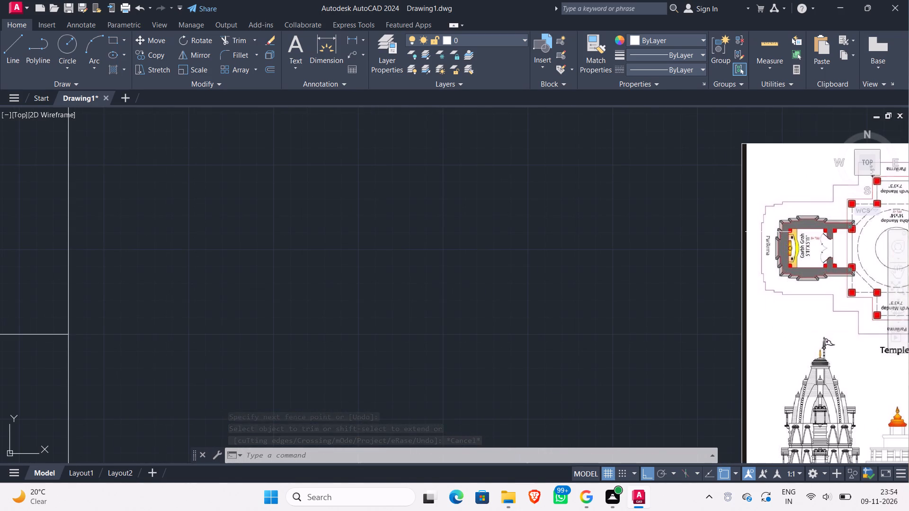
scroll(195, 298, down, 1)
middle_drag(194, 299, 465, 292)
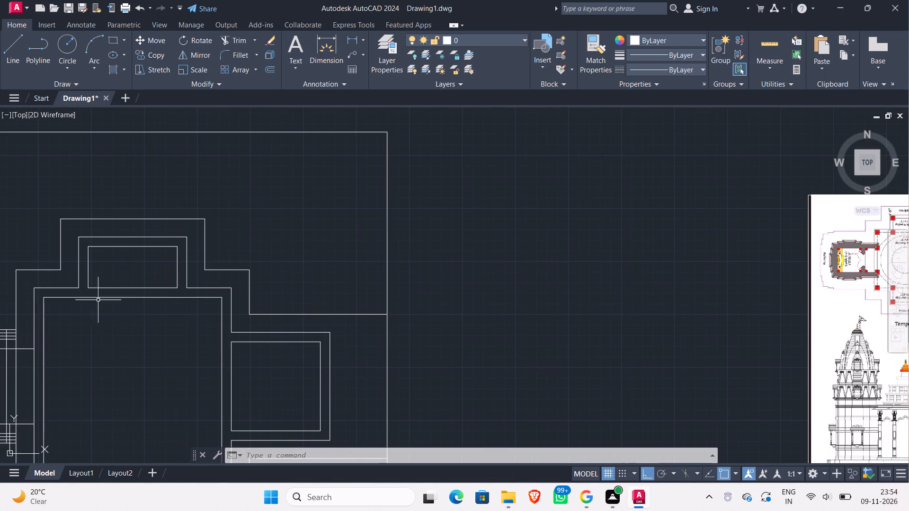
scroll(97, 354, down, 1)
middle_drag(95, 361, 286, 304)
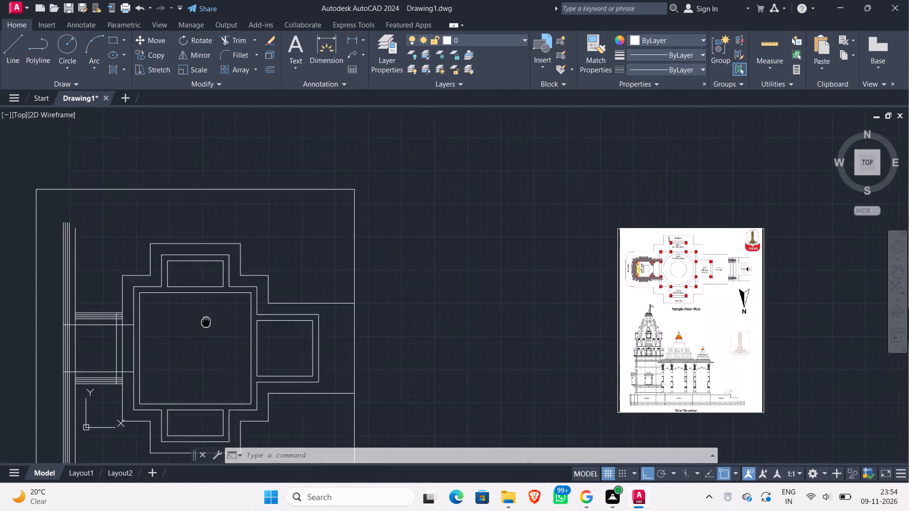
middle_drag(286, 304, 314, 300)
scroll(195, 280, up, 3)
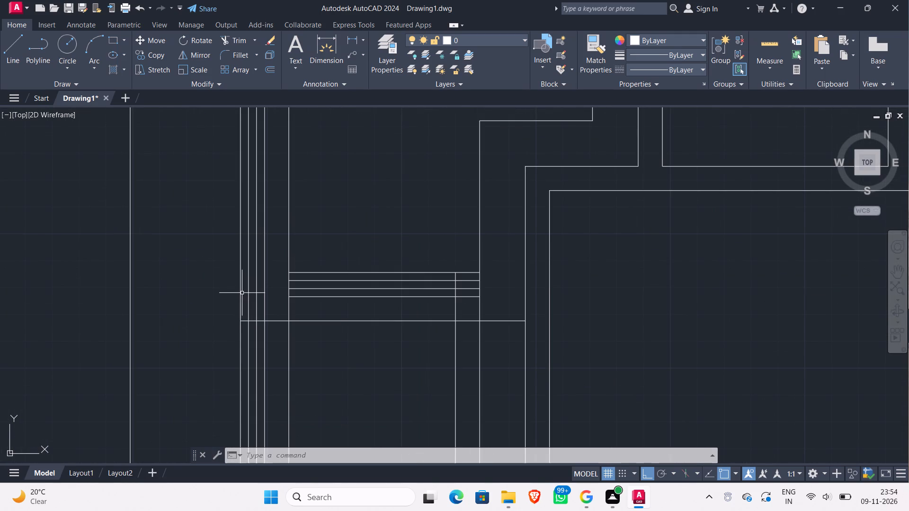
scroll(614, 268, down, 1)
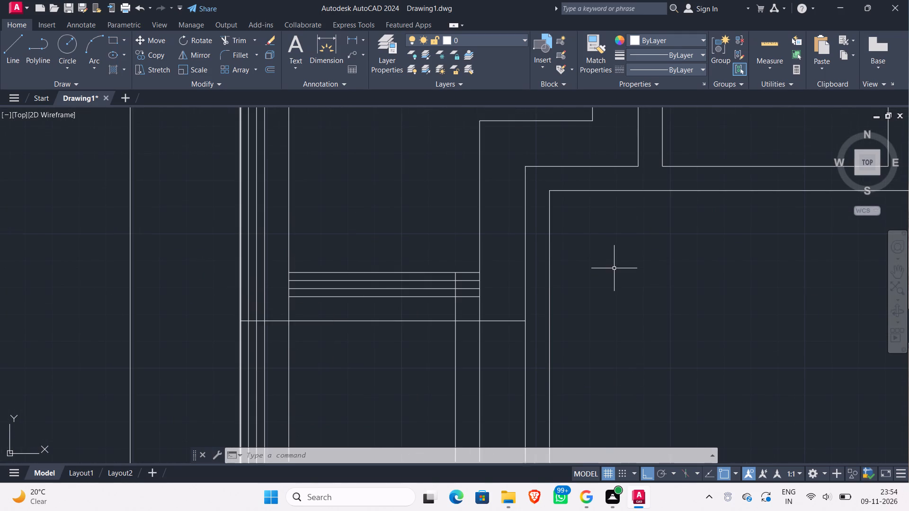
Trim the outermost rear wall line where it runs past the Garbh Grah's two extended inner side wall lines, north and south.
scroll(614, 268, down, 1)
middle_drag(682, 268, 255, 284)
scroll(588, 257, down, 2)
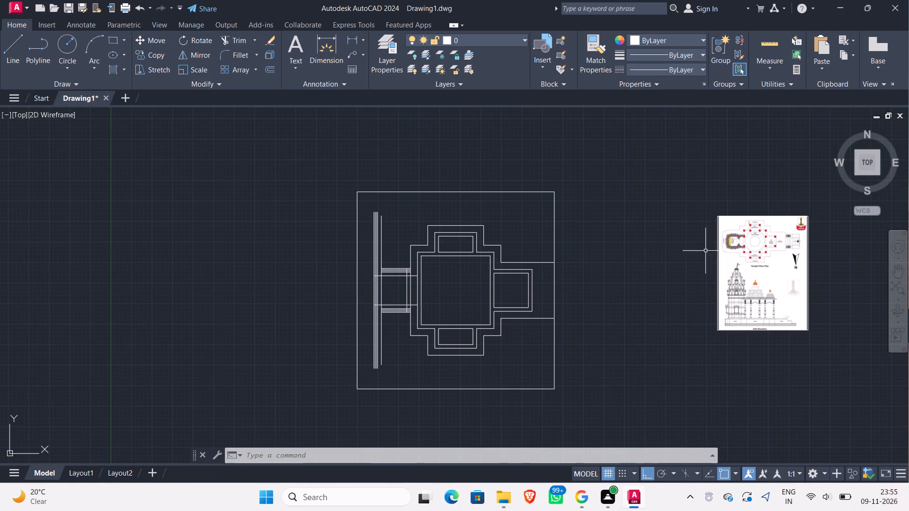
scroll(750, 235, up, 2)
scroll(690, 242, up, 2)
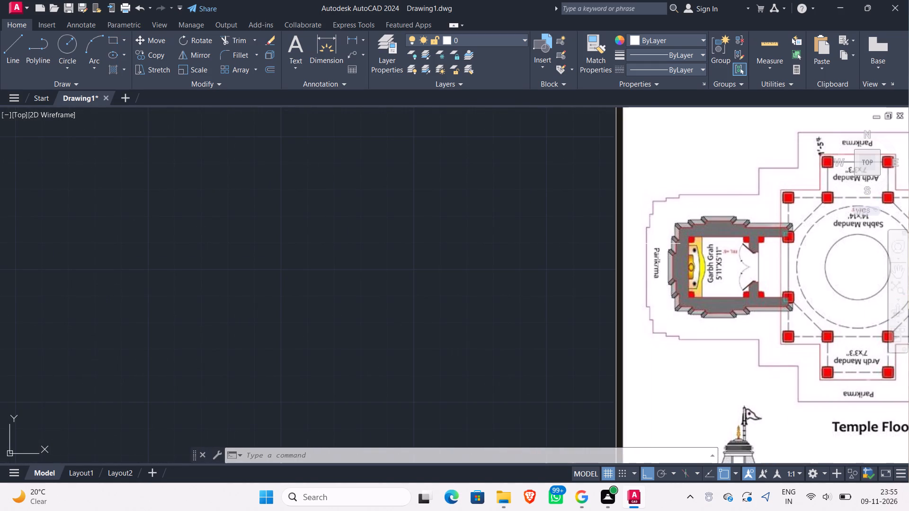
scroll(657, 244, down, 3)
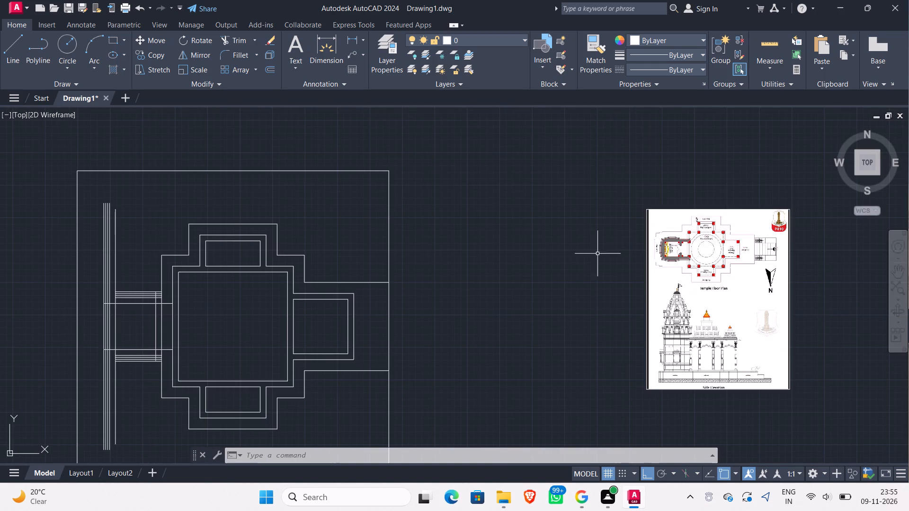
middle_drag(132, 285, 260, 254)
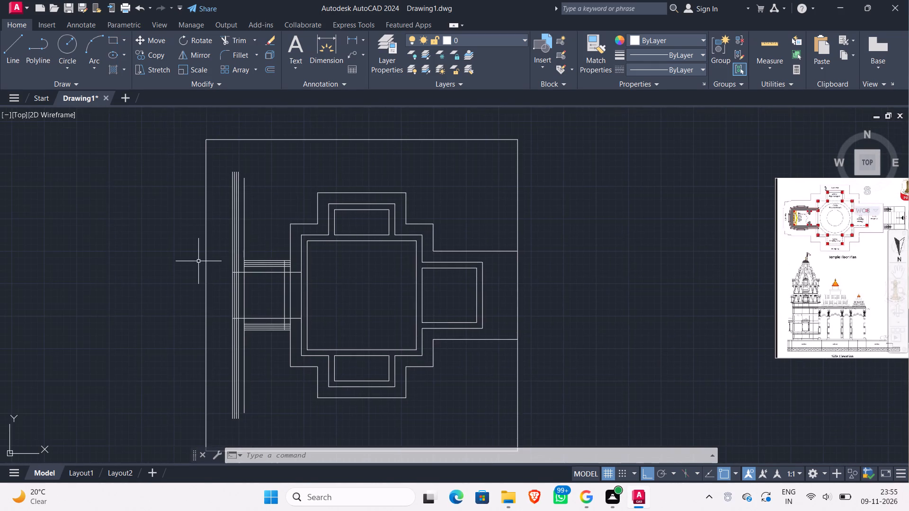
scroll(198, 261, up, 2)
text(tr)
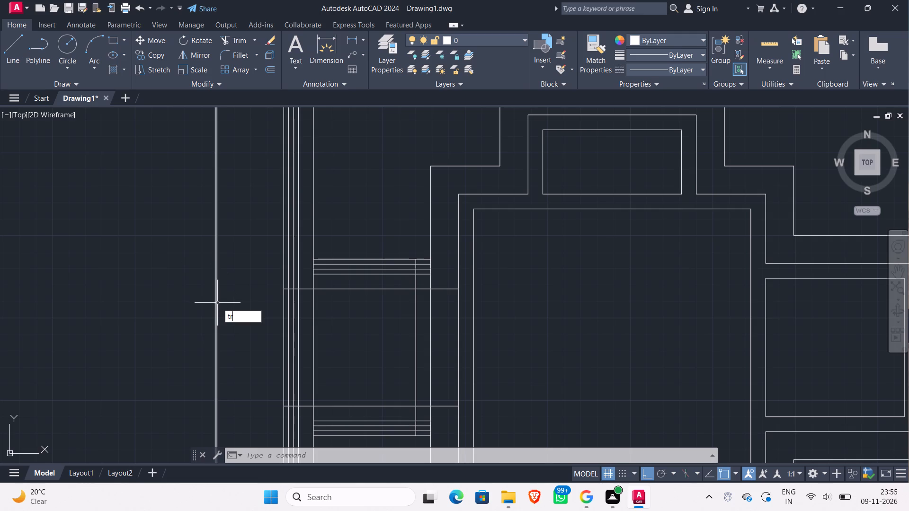
key(Return)
key(Return)
scroll(293, 259, up, 1)
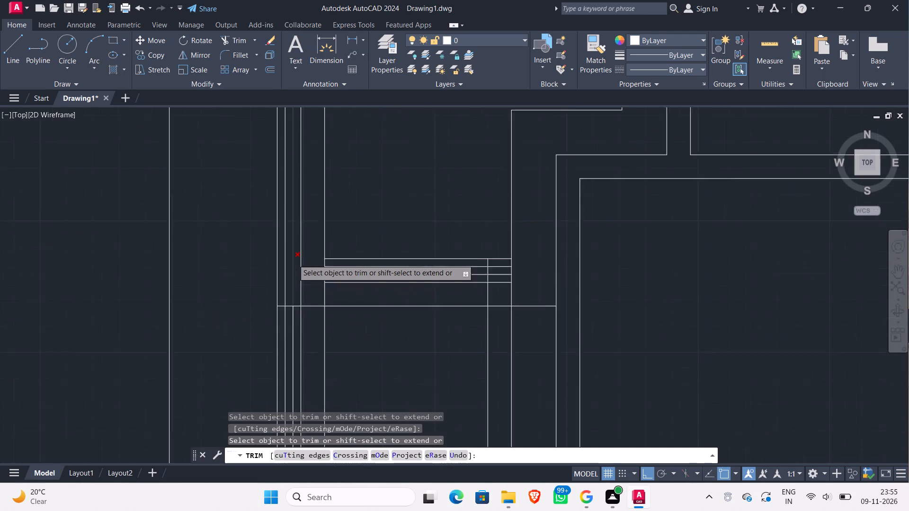
scroll(293, 259, up, 1)
click(270, 283)
click(246, 276)
middle_drag(235, 287, 229, 158)
scroll(231, 208, down, 2)
middle_drag(227, 237, 225, 186)
scroll(232, 263, up, 1)
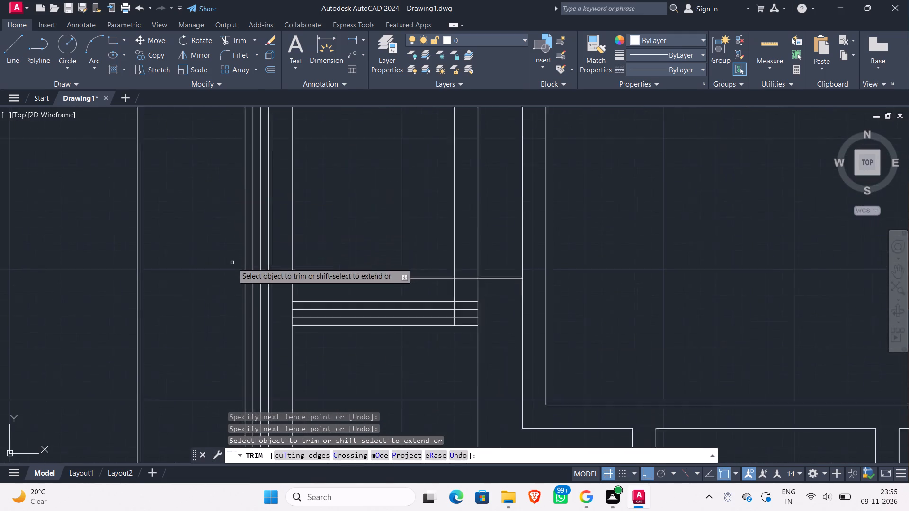
scroll(232, 263, up, 1)
click(257, 304)
click(239, 294)
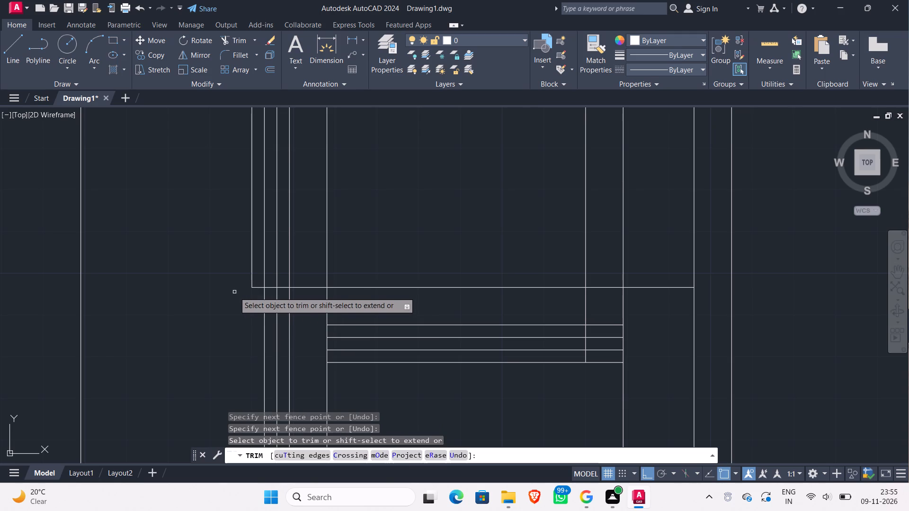
key(Escape)
Compare the Garbh Grah's rear corners and stepped outer faces in the reference floor plan with the drawn wall lines.
scroll(235, 296, down, 1)
middle_drag(235, 296, 235, 404)
scroll(235, 296, down, 1)
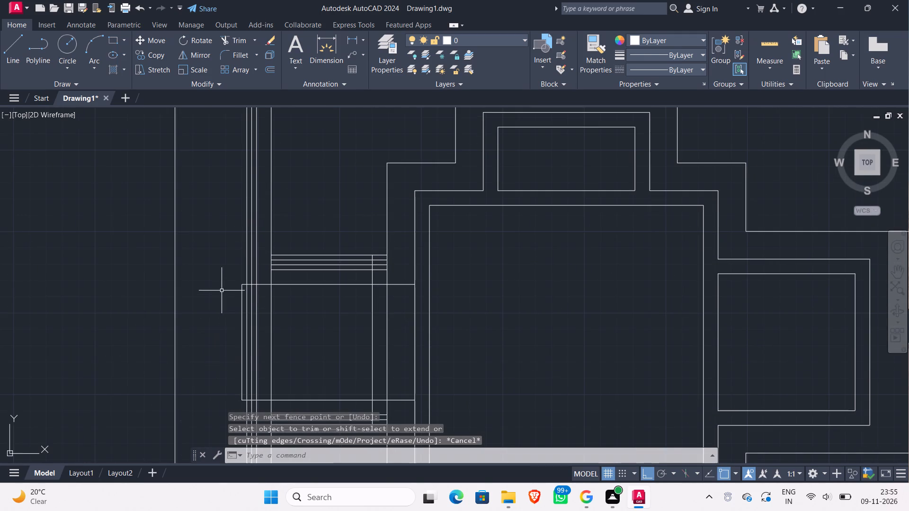
scroll(528, 244, down, 1)
scroll(673, 253, down, 1)
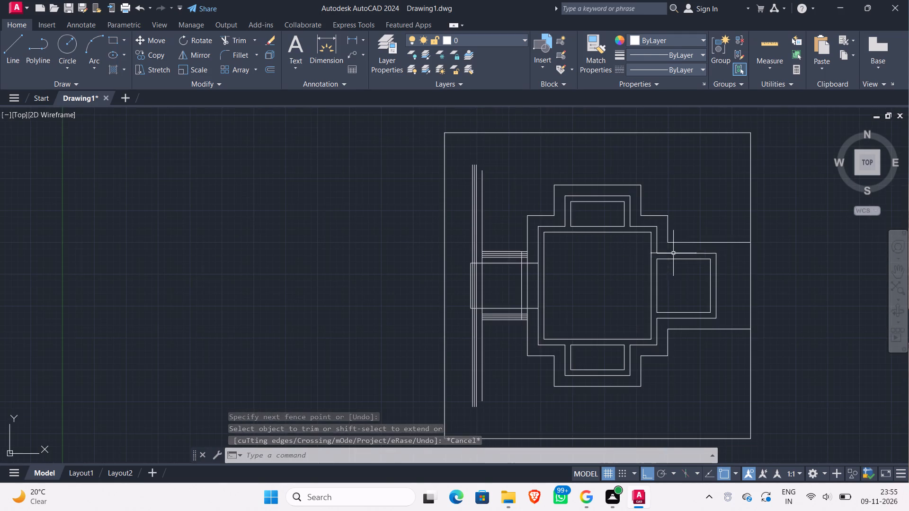
middle_drag(783, 258, 607, 277)
scroll(609, 279, down, 1)
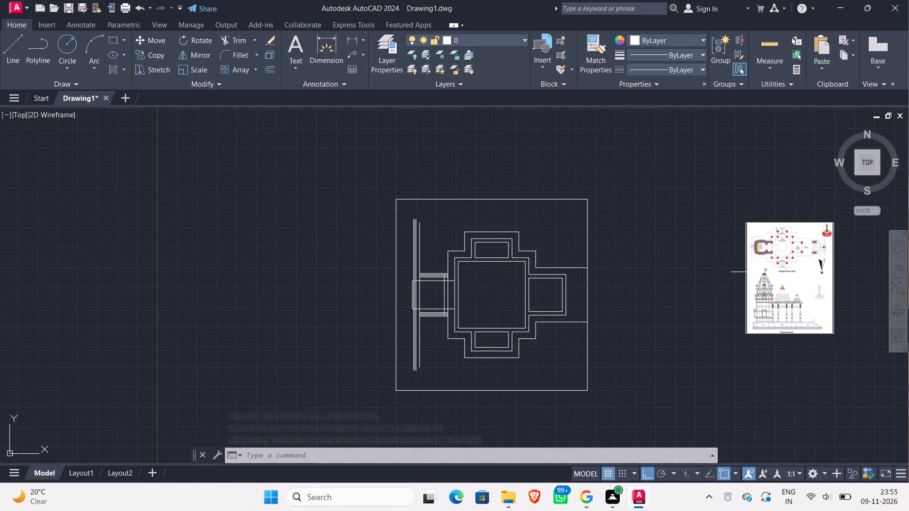
scroll(762, 250, up, 4)
scroll(680, 216, up, 2)
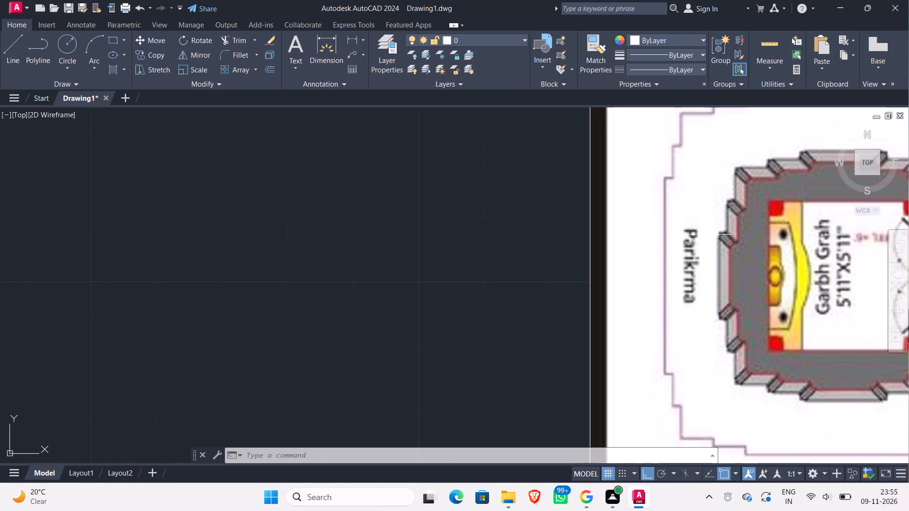
scroll(709, 235, up, 2)
scroll(709, 236, down, 3)
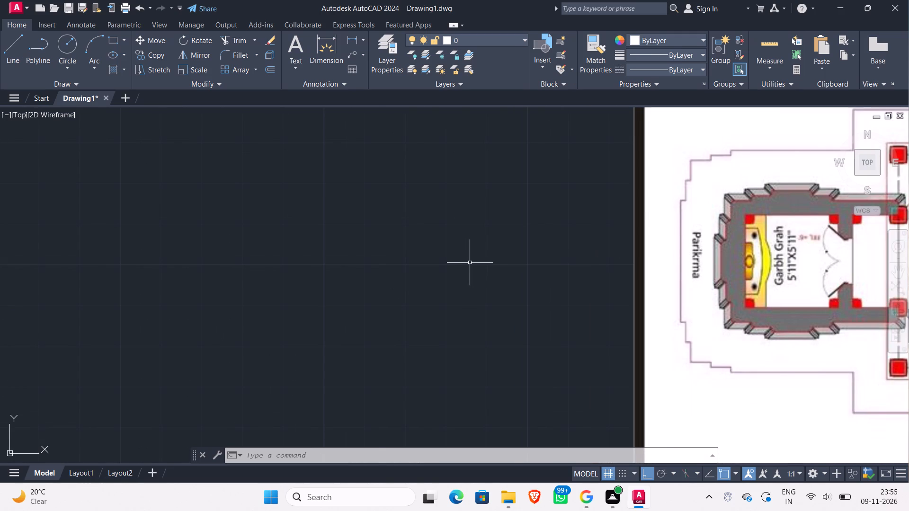
scroll(470, 263, down, 1)
middle_drag(470, 263, 720, 244)
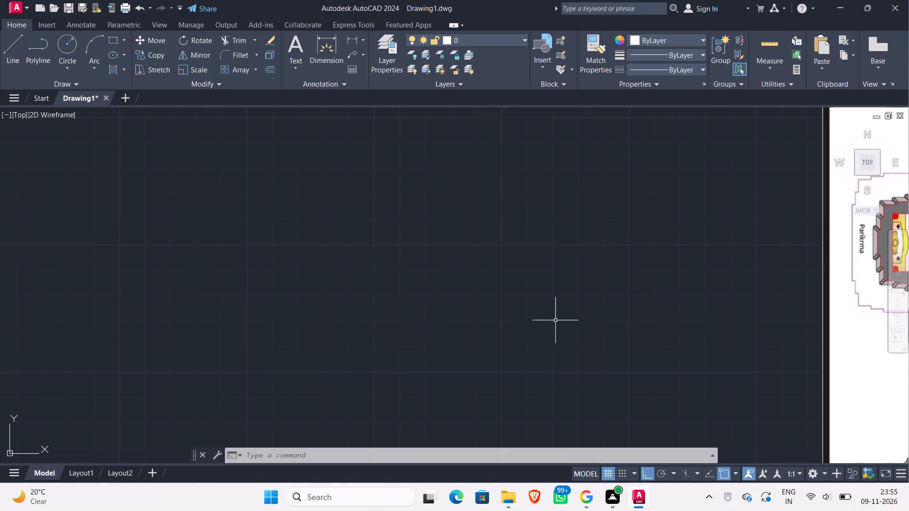
scroll(538, 309, down, 4)
middle_drag(372, 351, 457, 251)
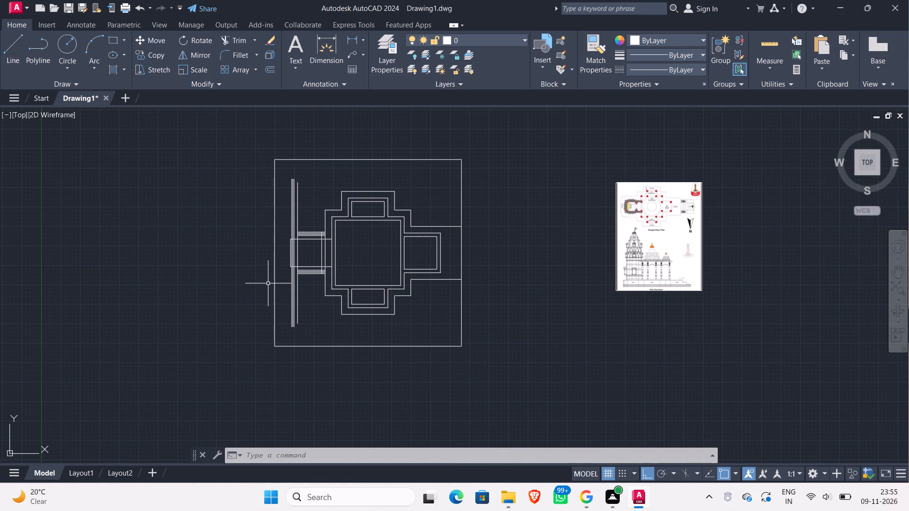
scroll(295, 256, up, 3)
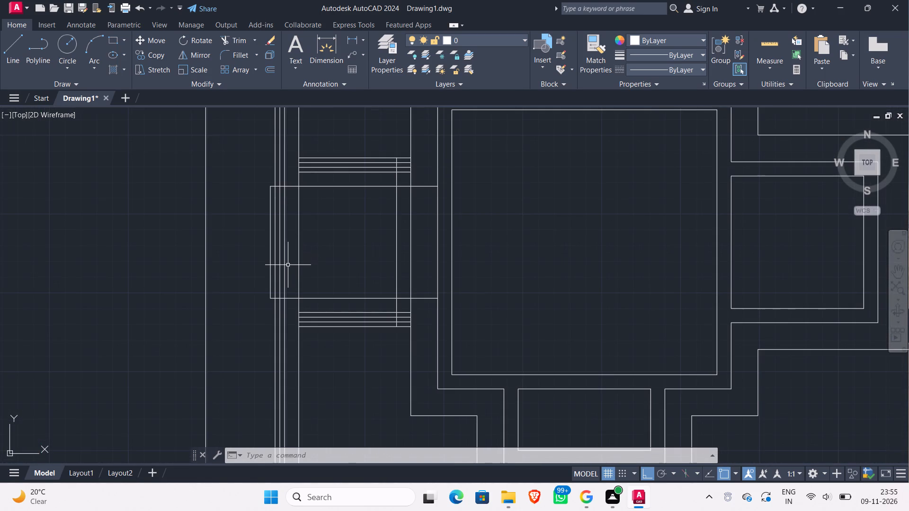
scroll(288, 265, down, 2)
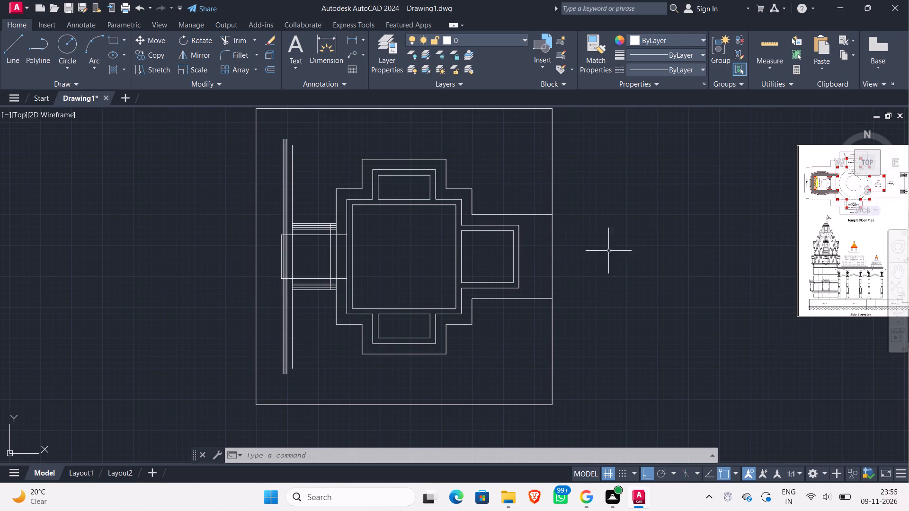
scroll(827, 186, up, 4)
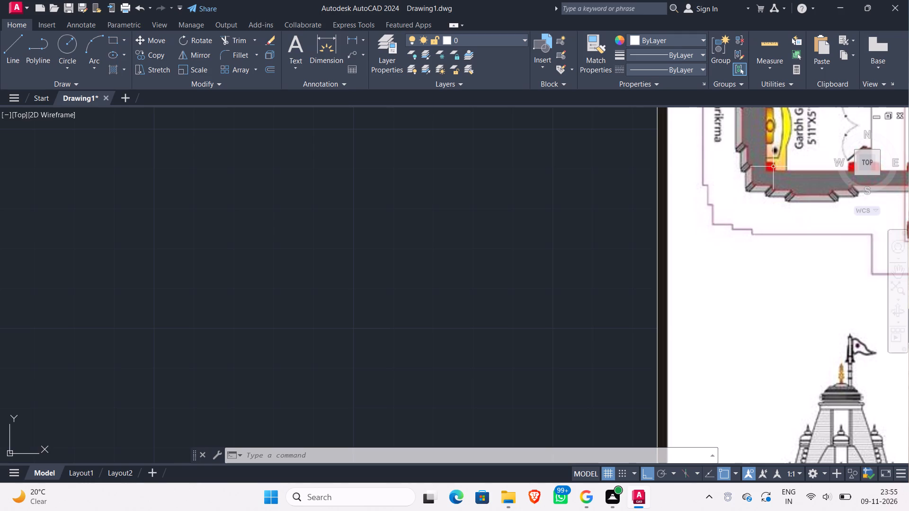
scroll(646, 223, down, 2)
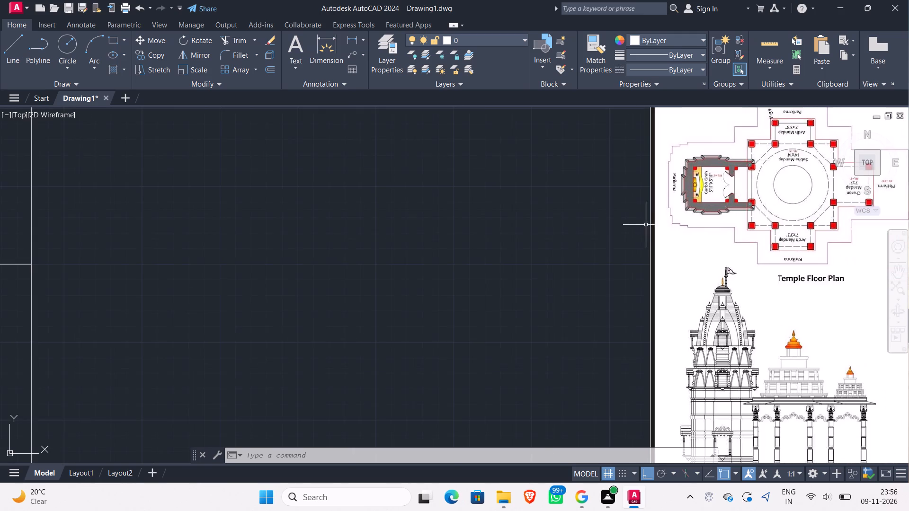
middle_drag(558, 245, 720, 223)
scroll(431, 266, down, 3)
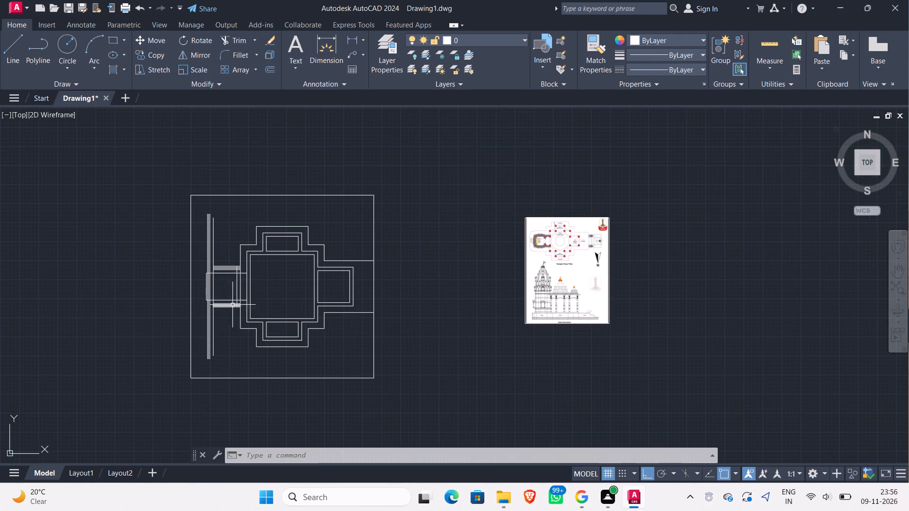
scroll(198, 304, up, 5)
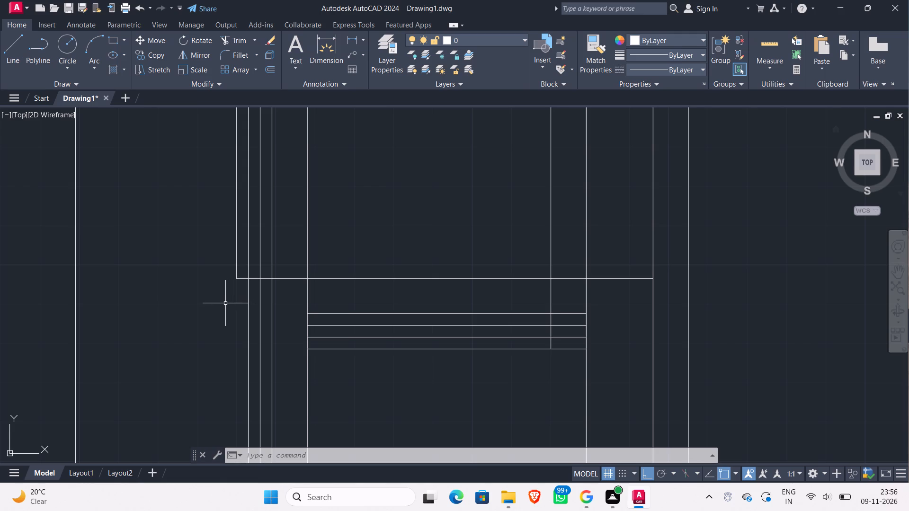
Extend the second-outermost line of the Garbh Grah's south side wall west to the second-outermost rear wall line.
text(tr)
key(Return)
key(Return)
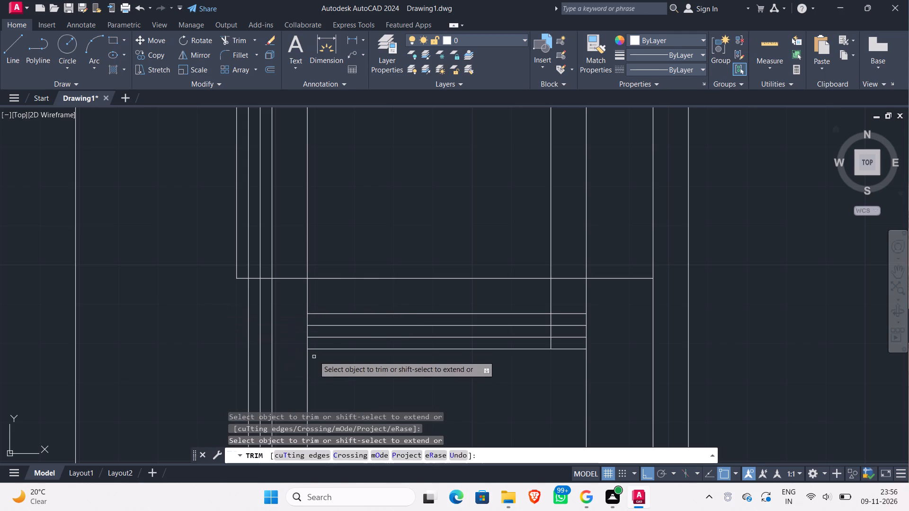
shift+click(317, 344)
shift+click(314, 333)
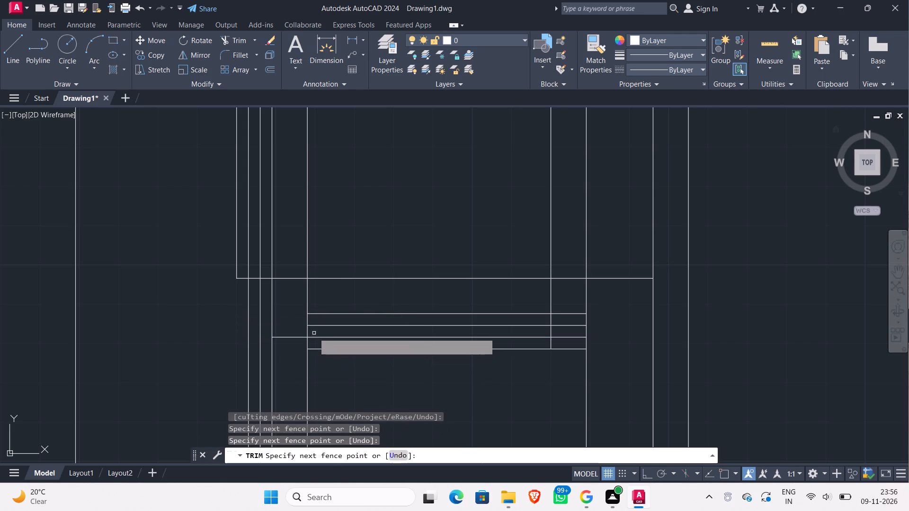
shift+click(288, 345)
shift+click(284, 318)
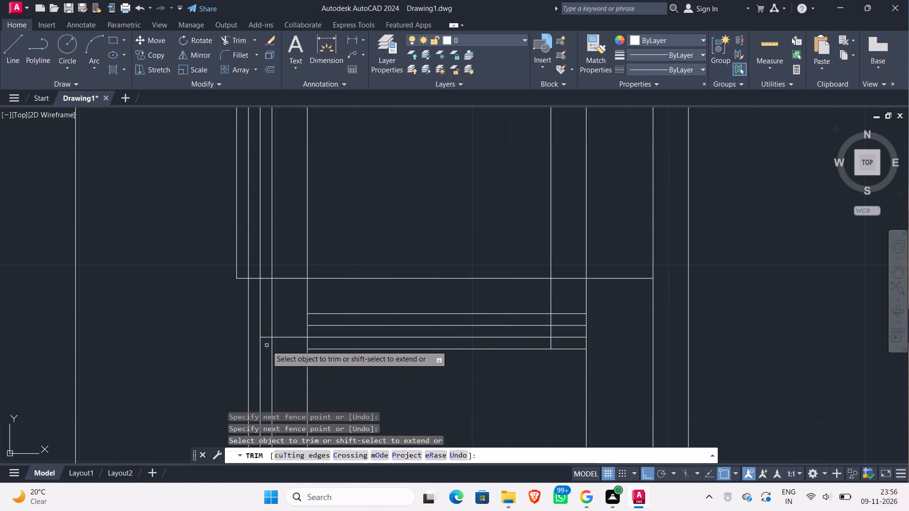
shift+click(267, 344)
shift+click(267, 326)
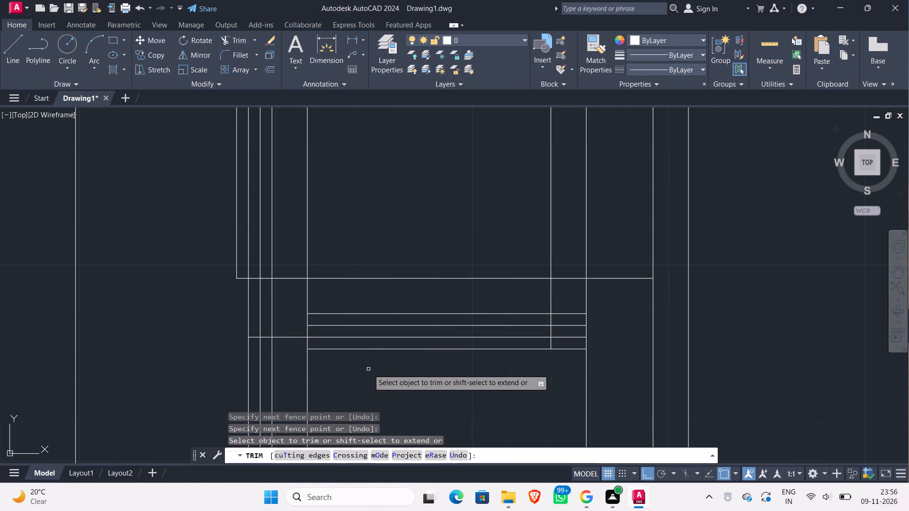
Examine the Garbh Grah's southwest corner and south wall steps in the reference floor plan against the drawn lines.
scroll(368, 369, down, 1)
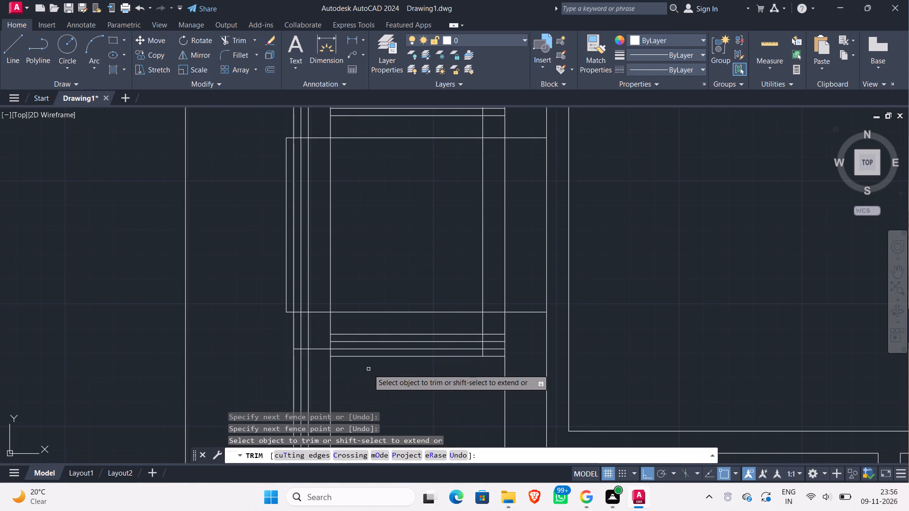
scroll(361, 375, down, 1)
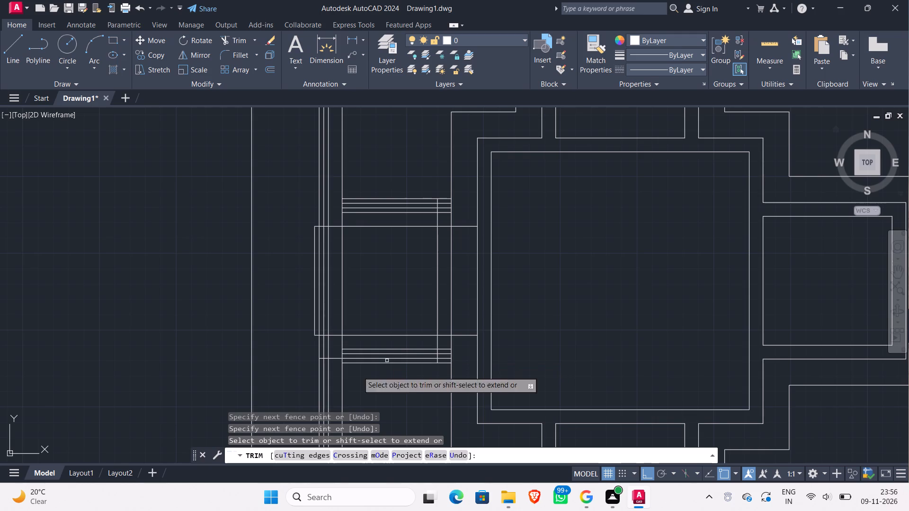
scroll(556, 339, down, 1)
middle_drag(556, 339, 274, 351)
scroll(656, 317, down, 2)
middle_drag(714, 313, 554, 315)
scroll(611, 282, up, 4)
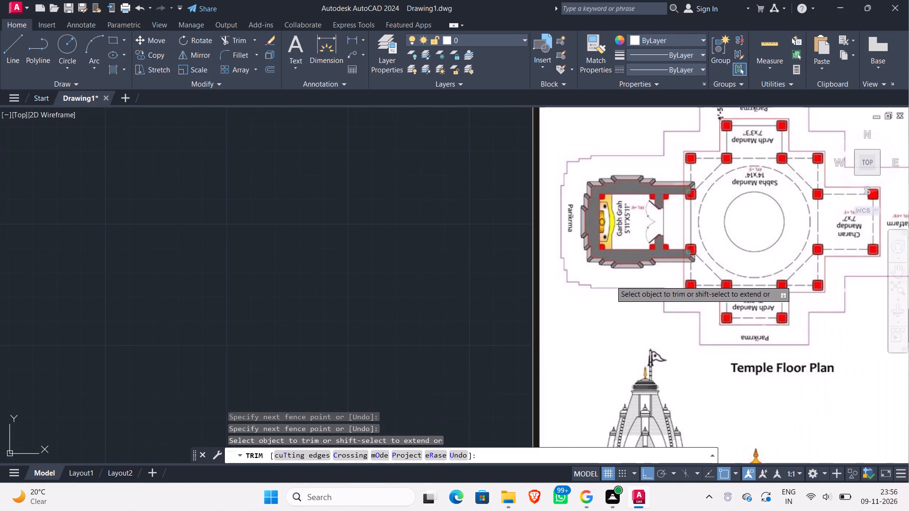
scroll(591, 264, up, 3)
scroll(591, 262, down, 4)
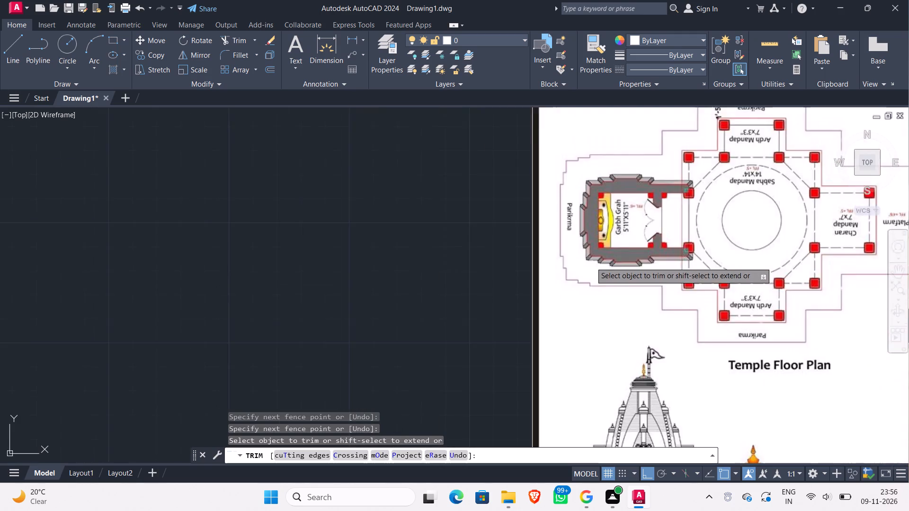
scroll(591, 262, down, 2)
middle_drag(119, 338, 237, 319)
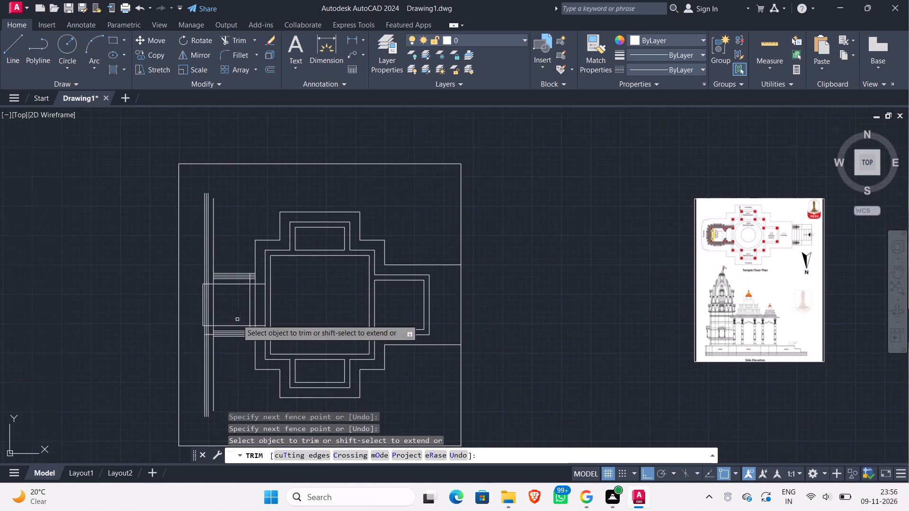
scroll(216, 319, up, 5)
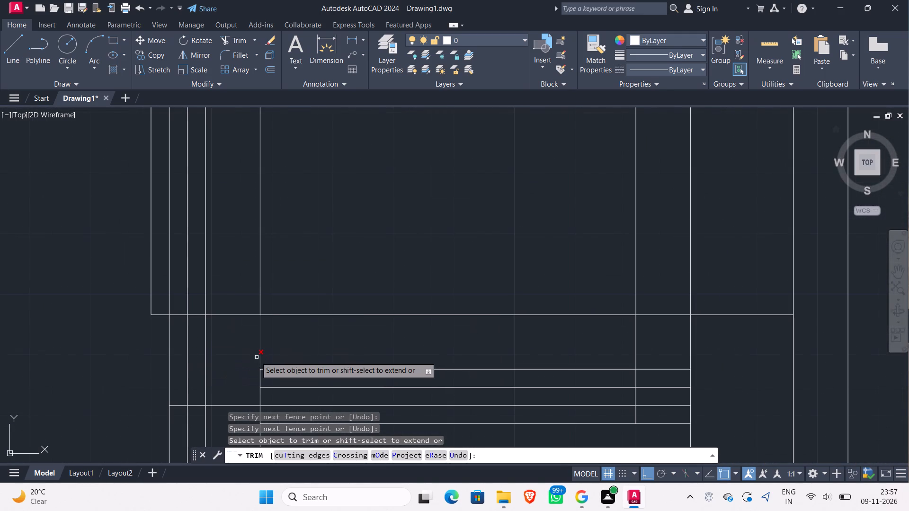
scroll(233, 354, down, 4)
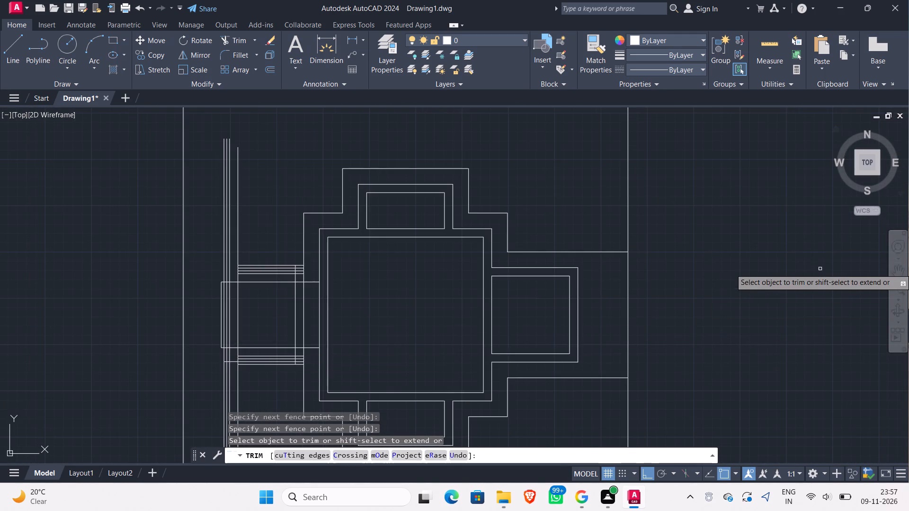
scroll(820, 269, down, 2)
middle_drag(785, 279, 636, 282)
scroll(771, 275, up, 2)
scroll(723, 237, up, 3)
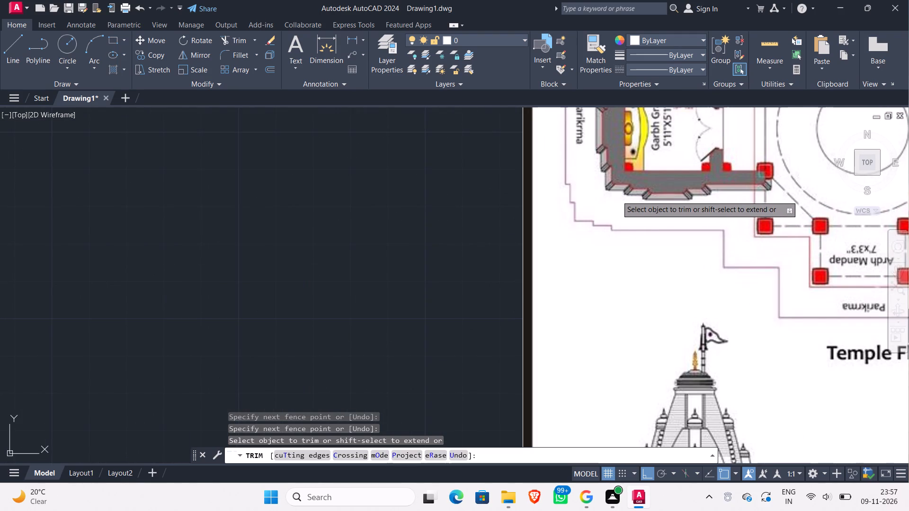
scroll(617, 196, down, 1)
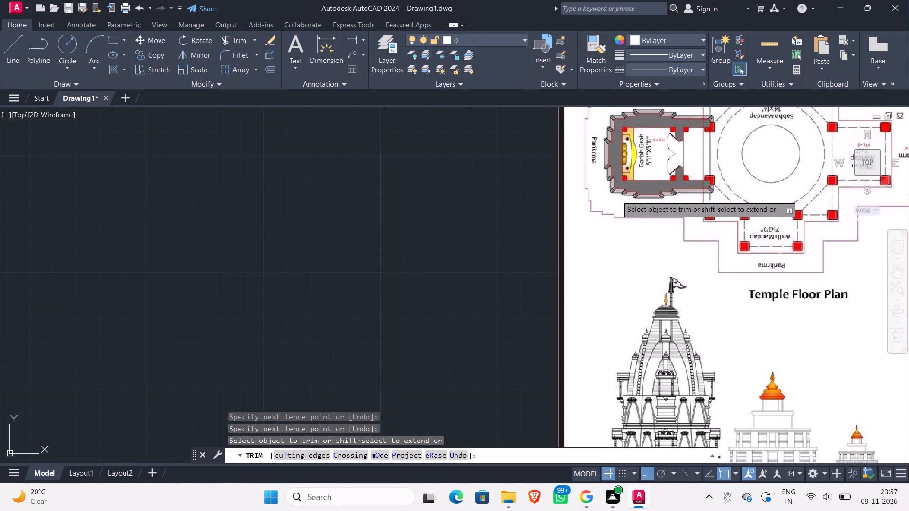
Compare the Garbh Grah's stepped side and rear walls in the reference floor plan with the drawn wall lines.
scroll(617, 196, down, 4)
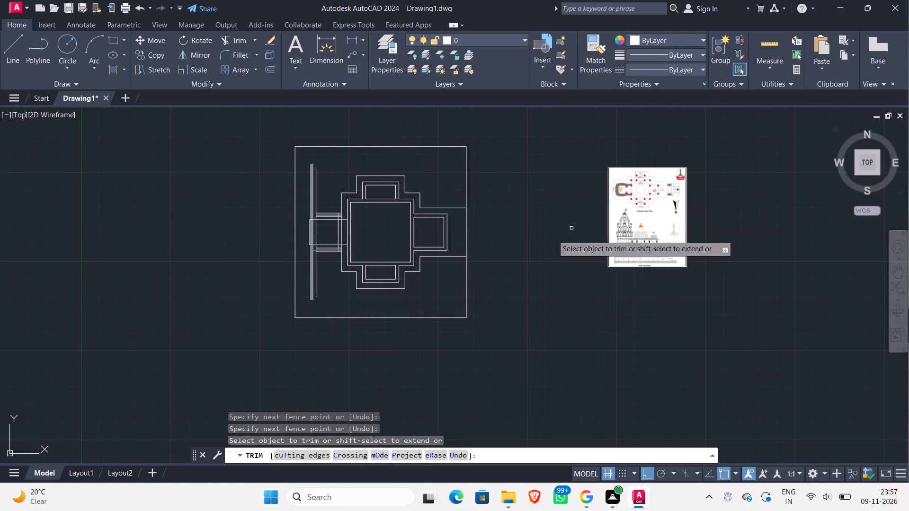
middle_drag(348, 304, 472, 359)
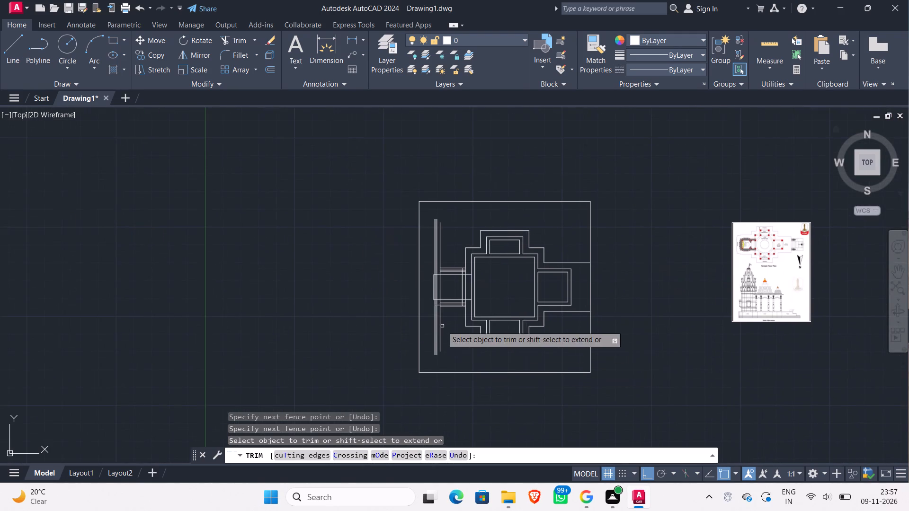
scroll(792, 242, up, 2)
scroll(674, 287, up, 1)
scroll(641, 249, up, 2)
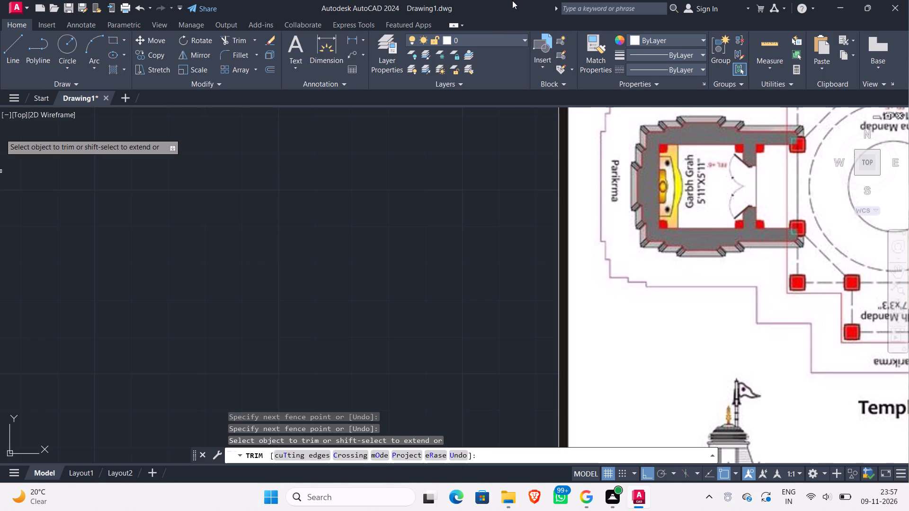
scroll(142, 240, down, 3)
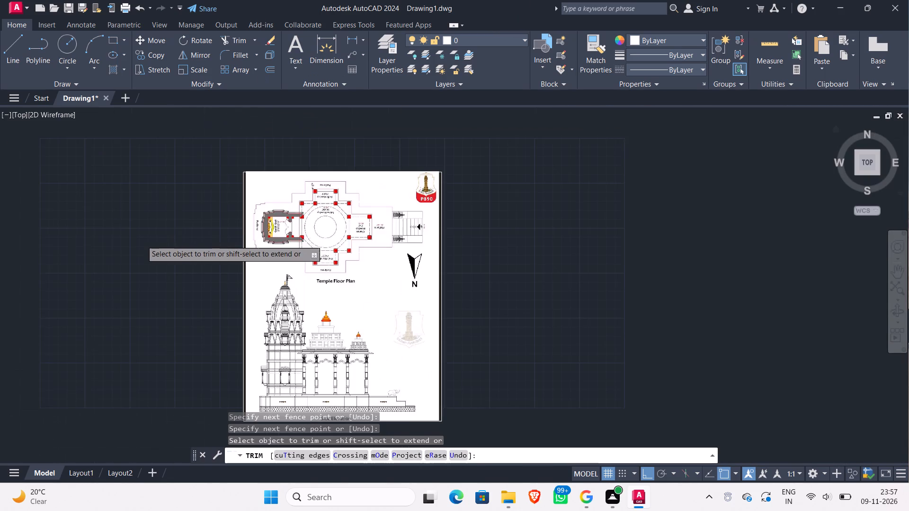
middle_drag(95, 258, 415, 169)
scroll(386, 179, down, 2)
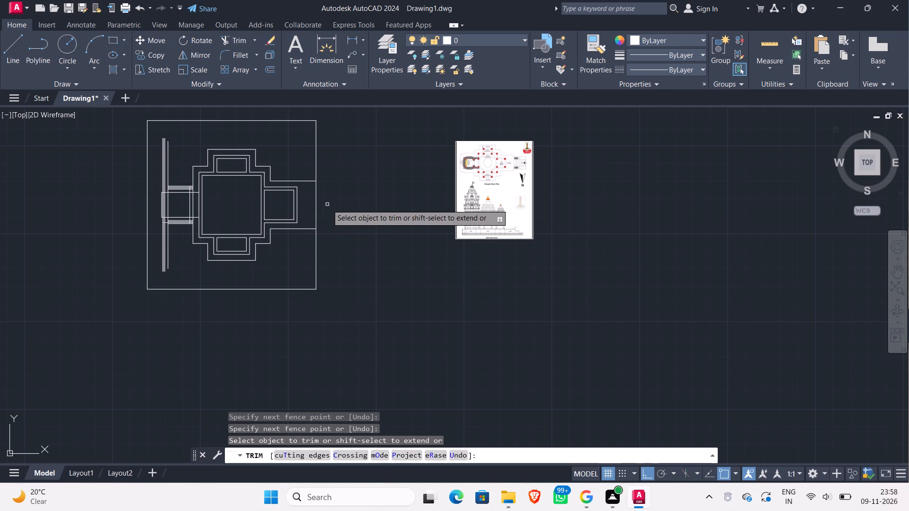
Extend the third- and fourth-outermost lines of the Garbh Grah's south side wall west to the third- and fourth-outermost rear wall lines respectively.
scroll(175, 203, up, 2)
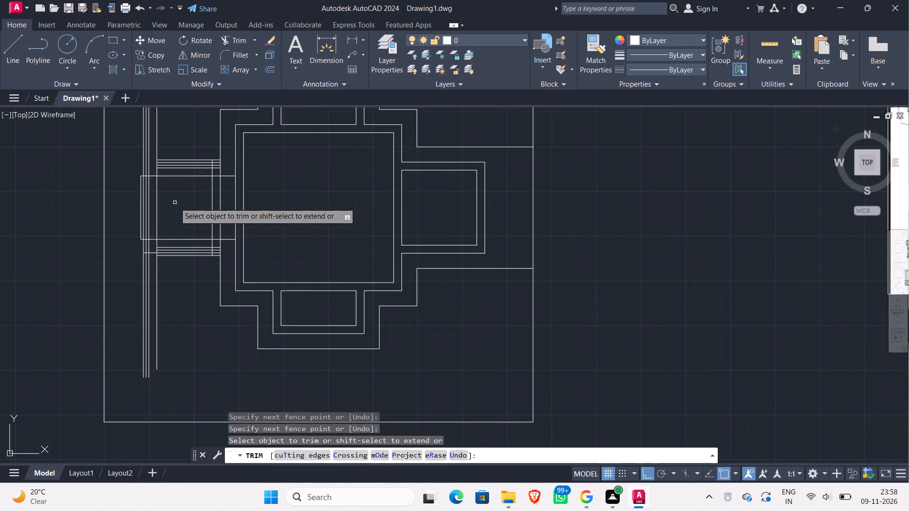
scroll(171, 206, up, 2)
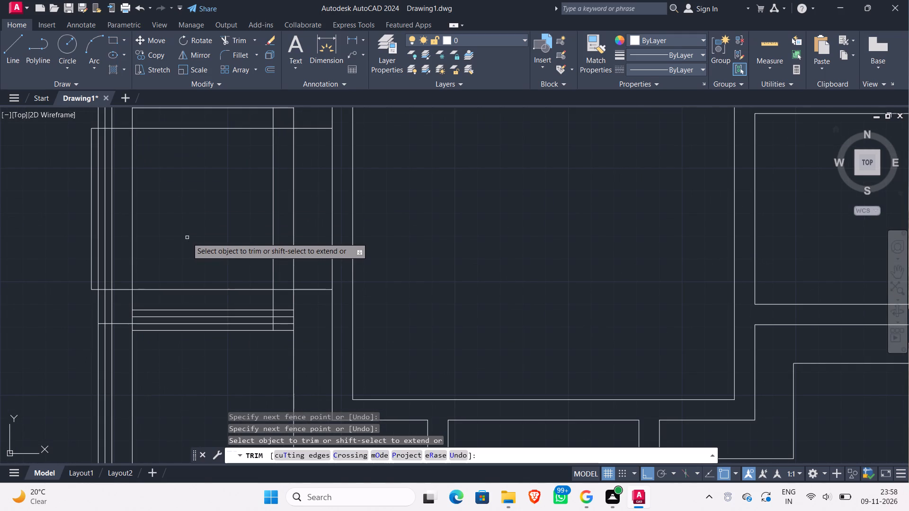
scroll(176, 252, up, 1)
middle_drag(176, 249, 176, 248)
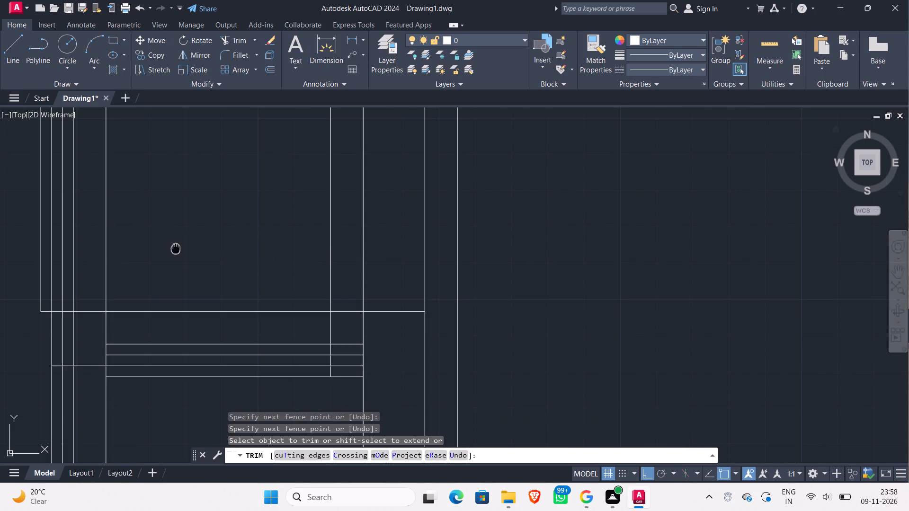
middle_drag(176, 248, 241, 203)
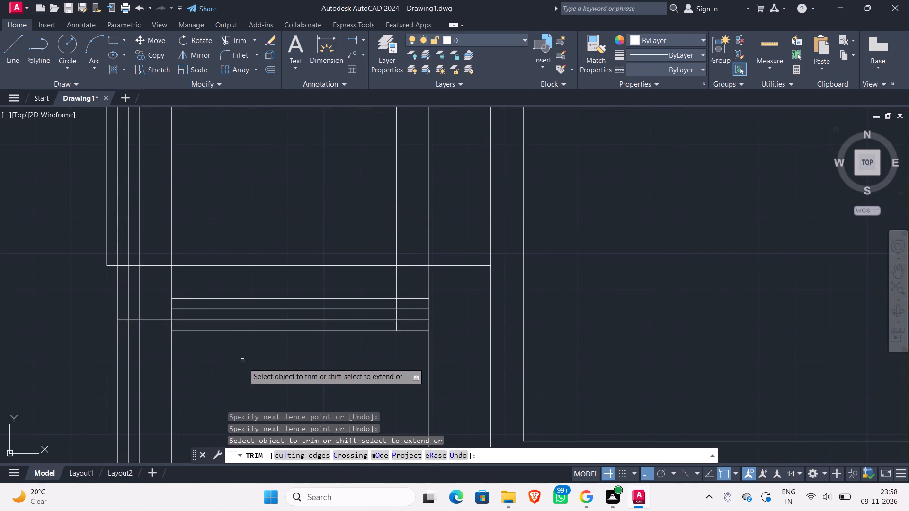
shift+click(202, 314)
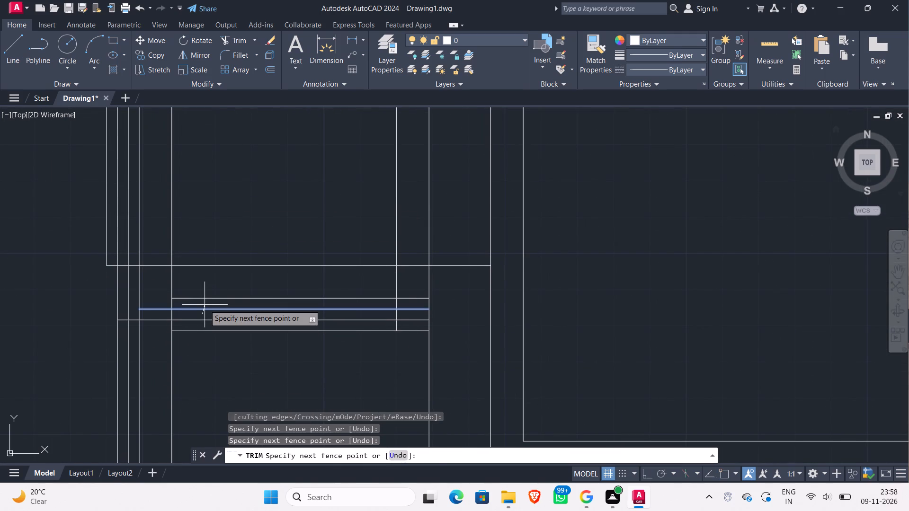
shift+click(205, 305)
shift+click(157, 317)
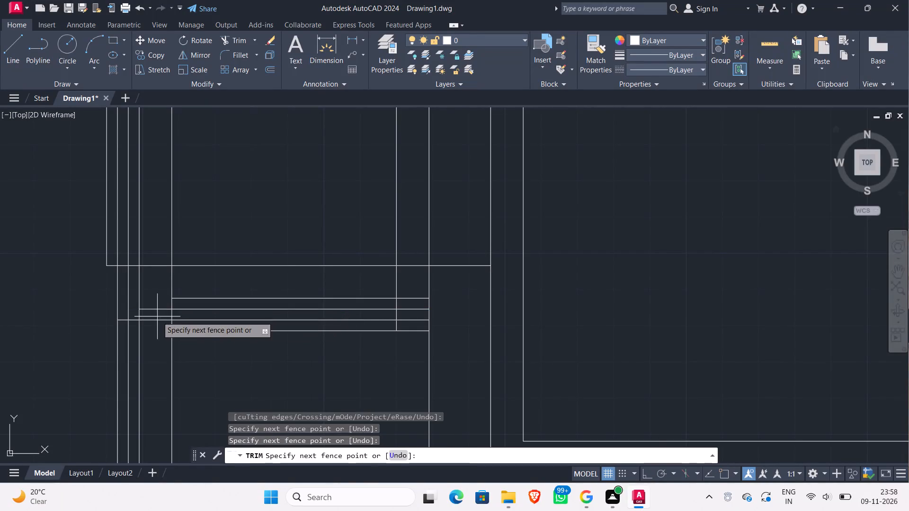
shift+click(158, 300)
shift+click(185, 302)
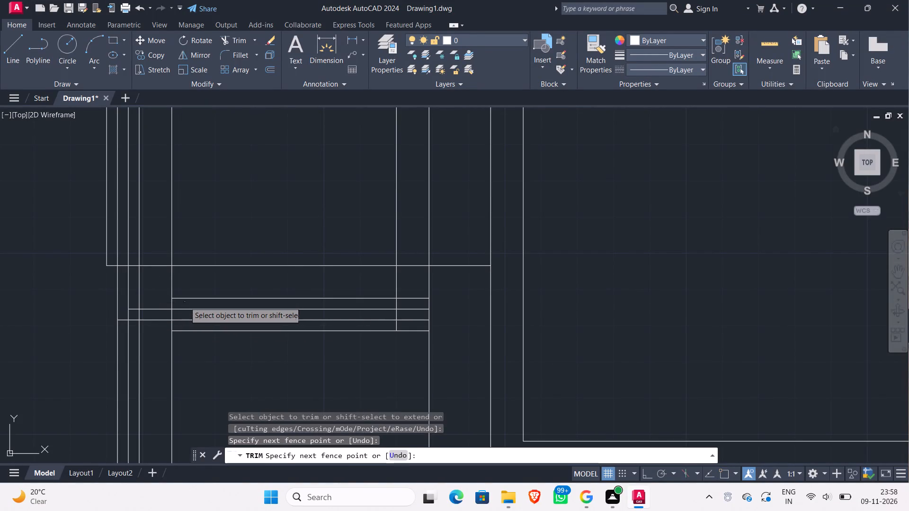
shift+click(182, 287)
shift+click(157, 303)
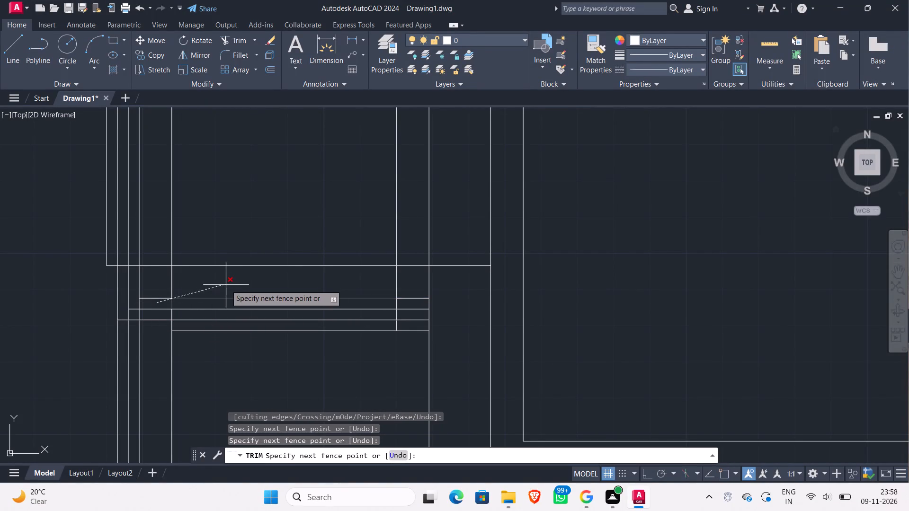
key(Escape)
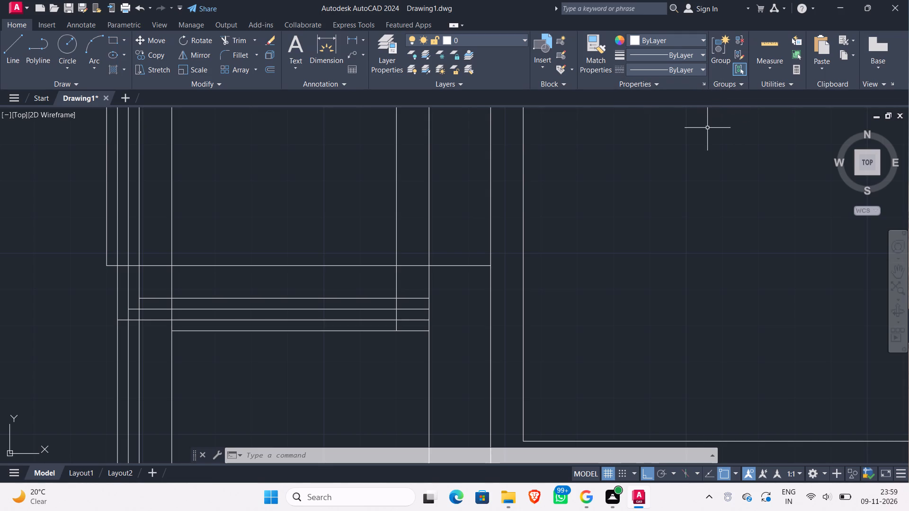
Extend the fourth-outermost line of the Garbh Grah's north side wall west to the fourth-outermost rear wall line.
scroll(379, 277, down, 2)
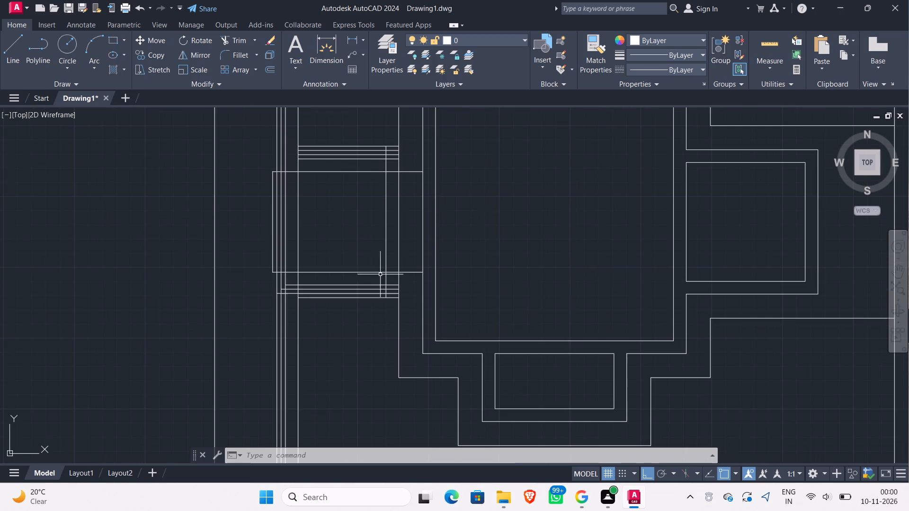
middle_drag(501, 192, 561, 167)
scroll(558, 173, down, 1)
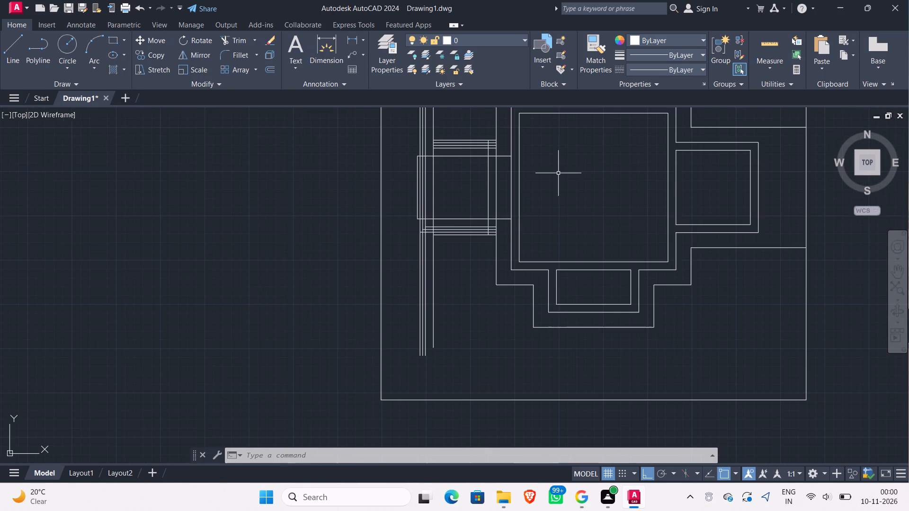
text(tr)
key(Return)
key(Return)
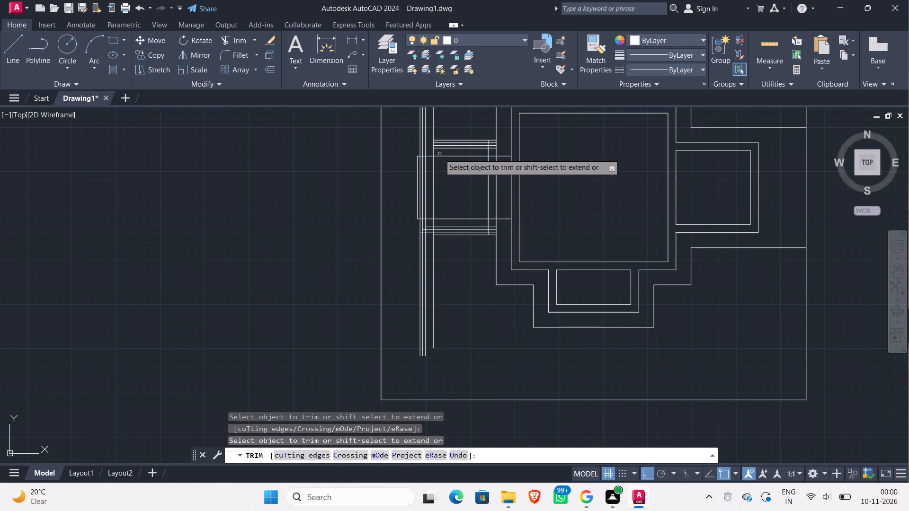
shift+scroll(439, 152, up, 1)
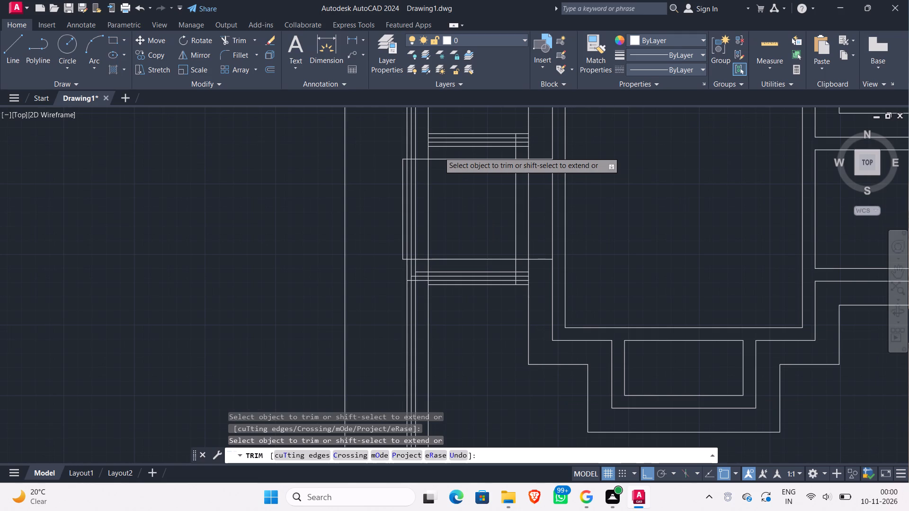
shift+scroll(439, 152, up, 1)
shift+middle_drag(438, 151, 442, 176)
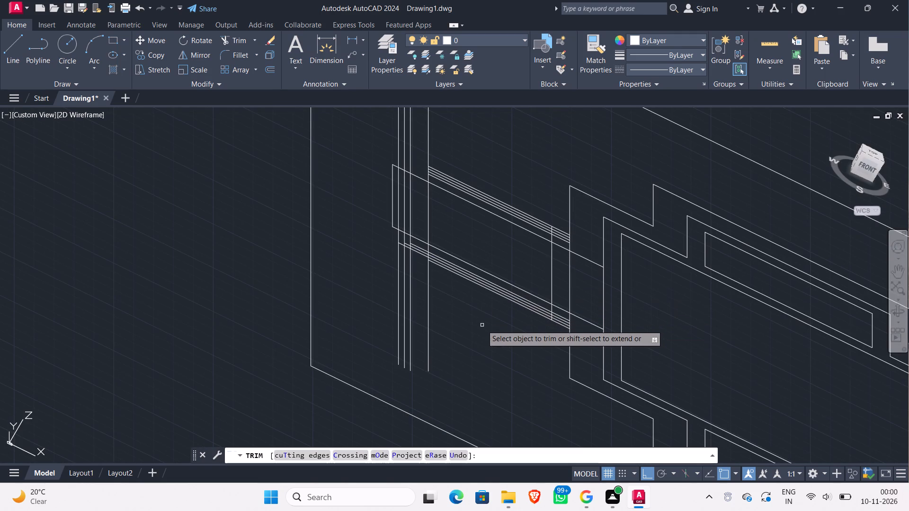
key(ctrl+z)
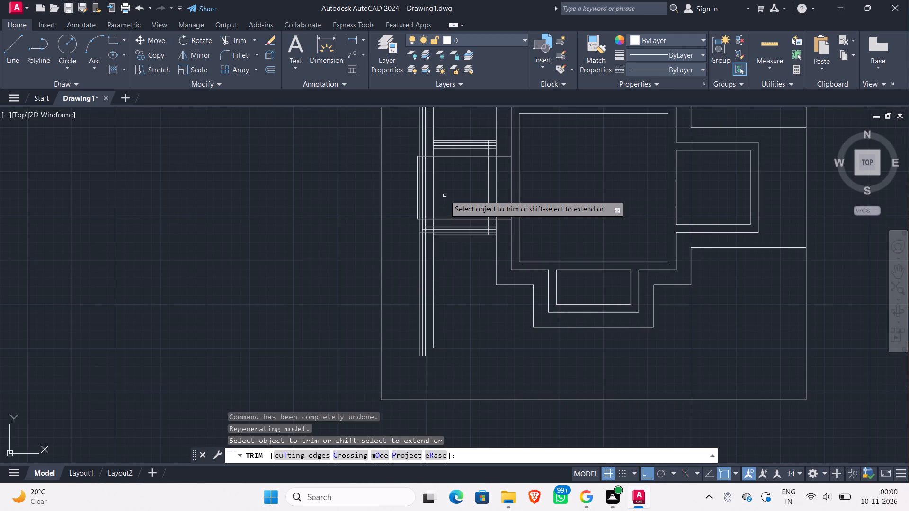
middle_drag(444, 195, 455, 291)
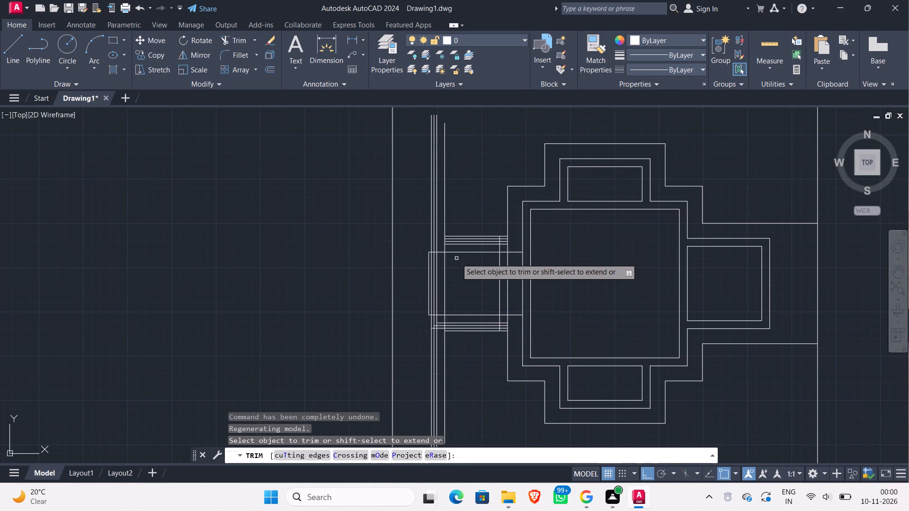
shift+scroll(452, 243, up, 3)
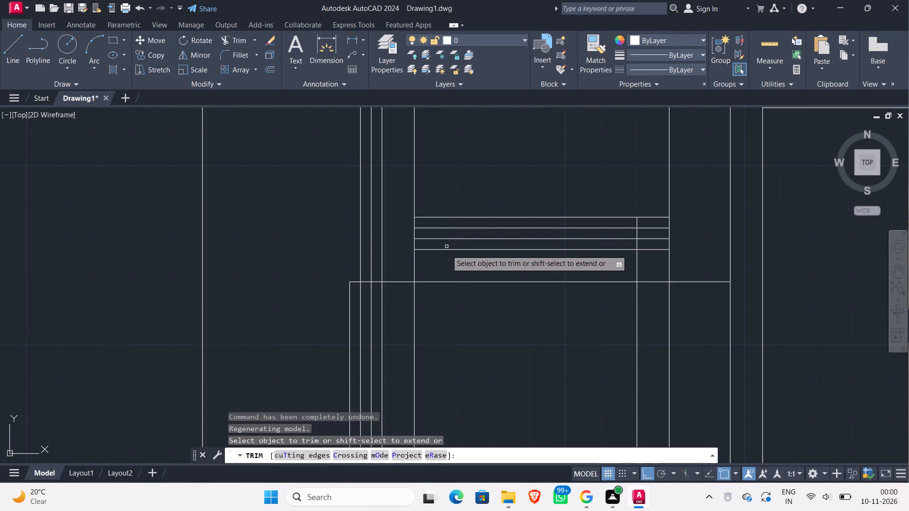
shift+scroll(447, 273, down, 1)
shift+scroll(453, 340, down, 2)
shift+scroll(453, 340, up, 3)
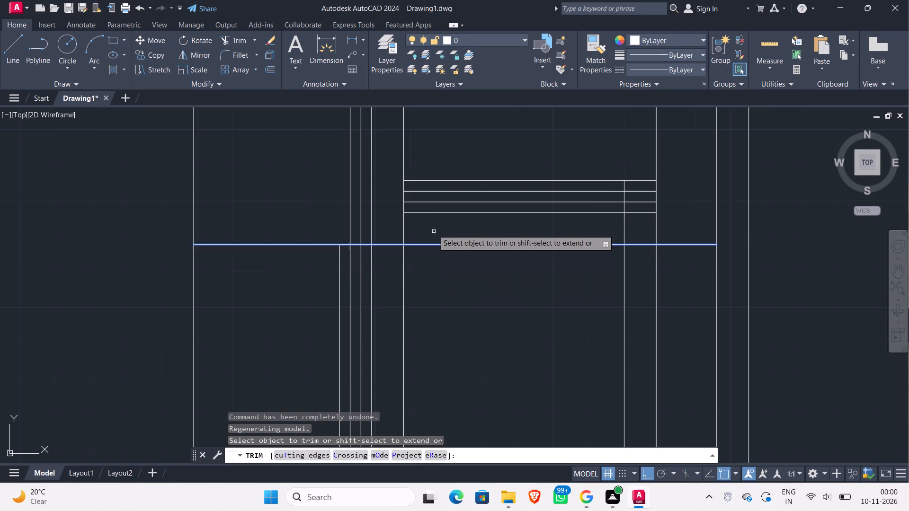
shift+click(433, 219)
shift+click(429, 206)
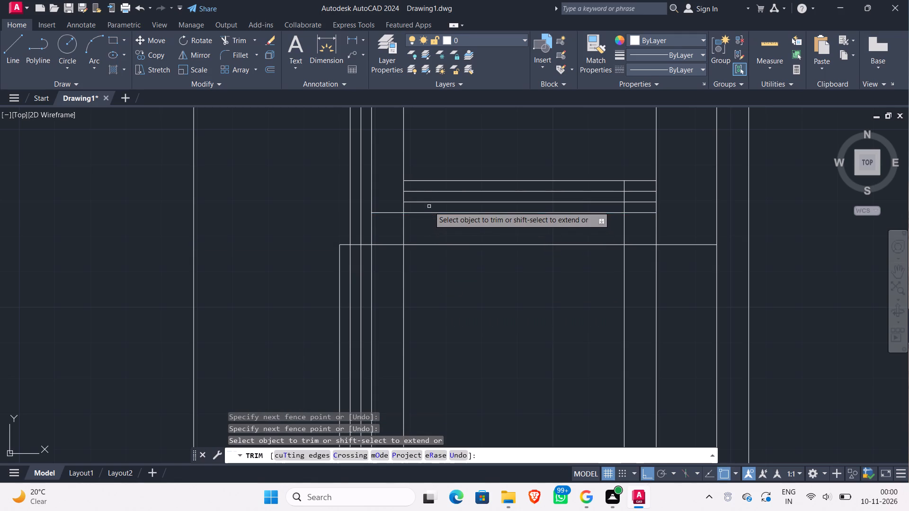
Extend the third- and second-outermost lines of the Garbh Grah's north side wall west to the third- and second-outermost rear wall lines respectively.
shift+click(429, 206)
shift+click(428, 198)
shift+click(384, 208)
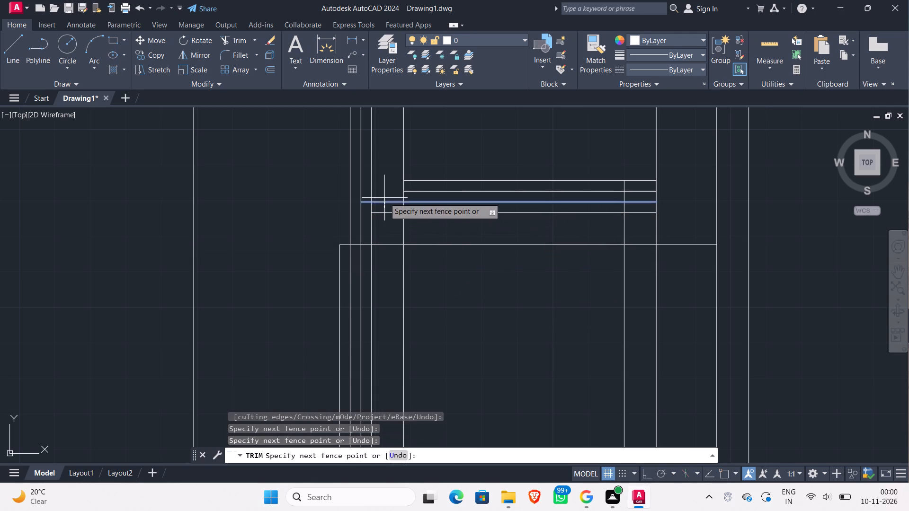
shift+click(384, 198)
shift+click(415, 196)
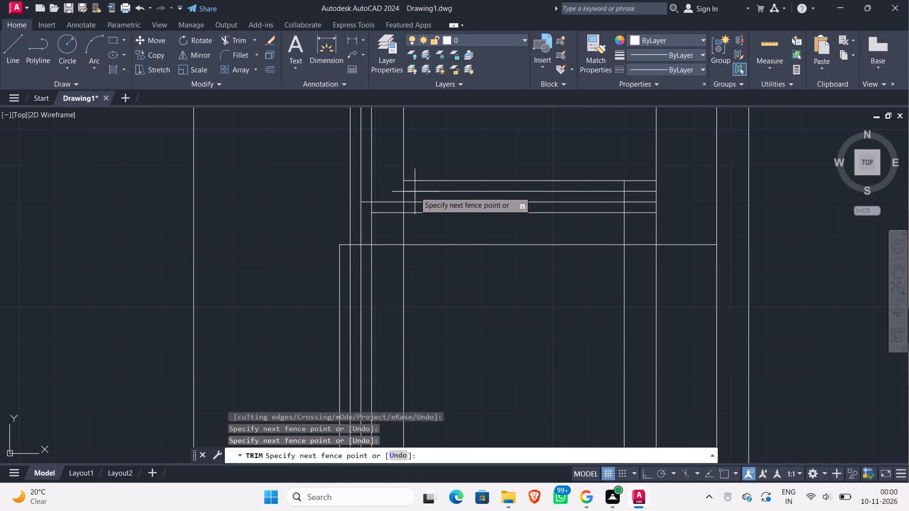
shift+click(415, 190)
shift+click(392, 196)
shift+click(387, 187)
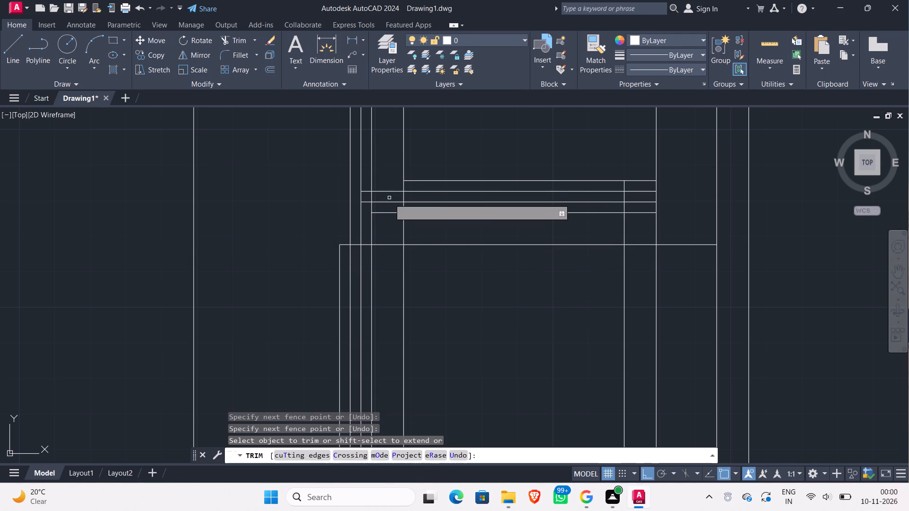
shift+click(389, 199)
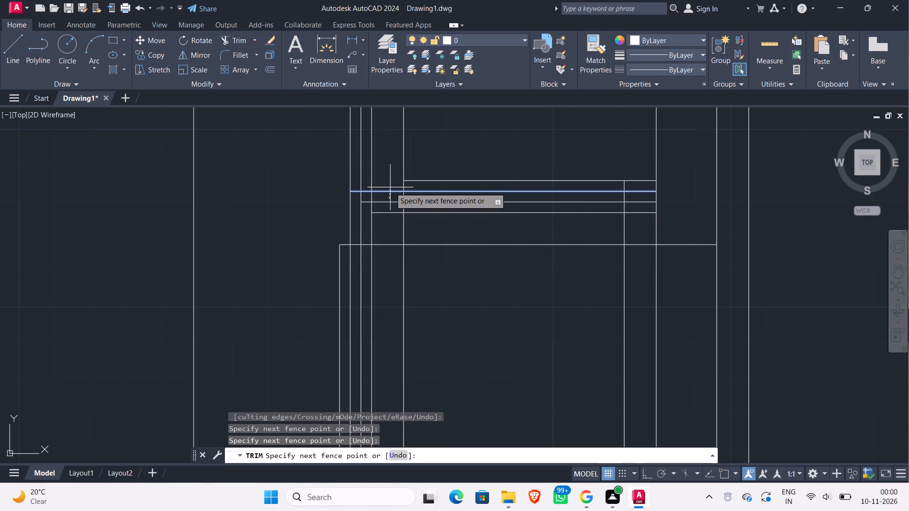
shift+click(390, 187)
Examine the Garbh Grah's rear corners and stepped outer walls in the reference floor plan against the extended wall lines.
scroll(432, 301, down, 1)
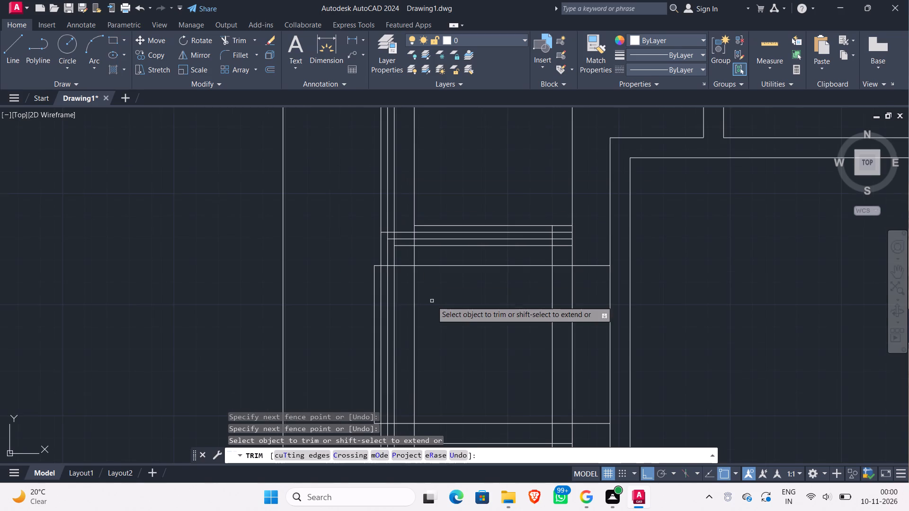
middle_drag(432, 301, 434, 223)
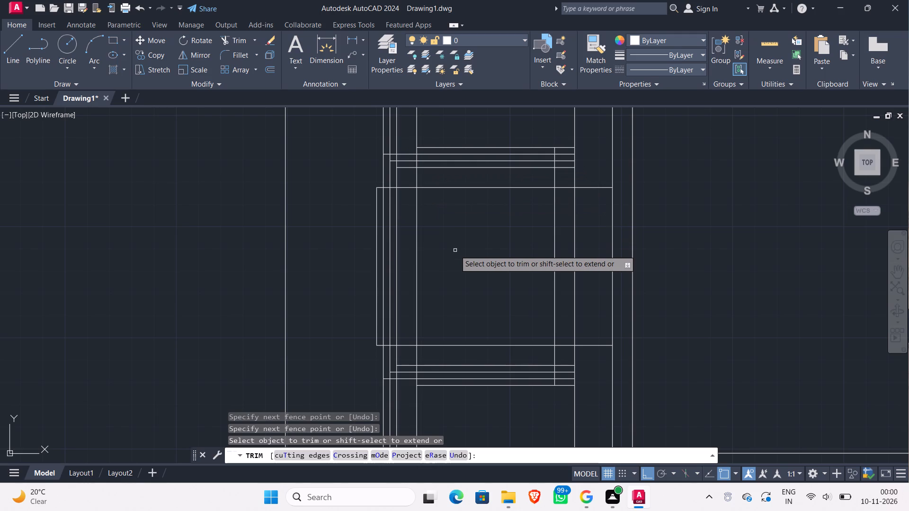
scroll(455, 250, down, 2)
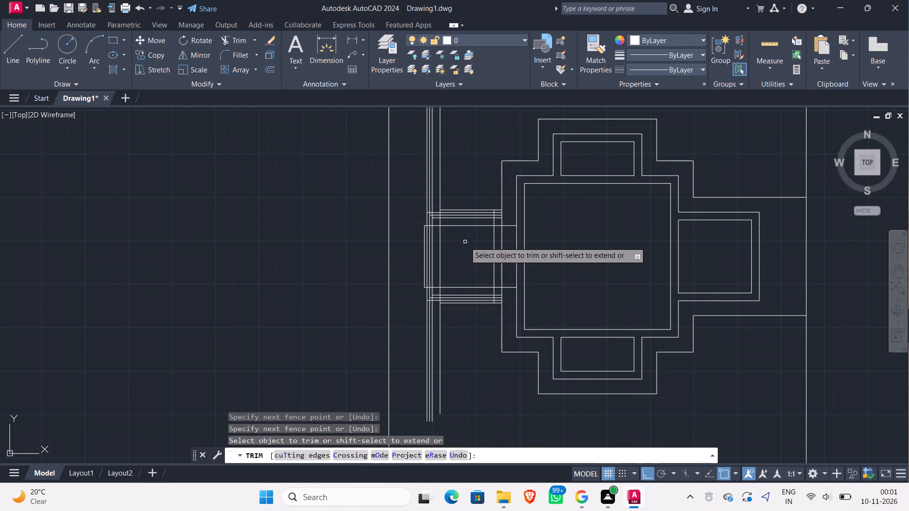
scroll(463, 267, down, 1)
scroll(692, 244, down, 1)
middle_drag(746, 249, 602, 266)
scroll(671, 228, up, 4)
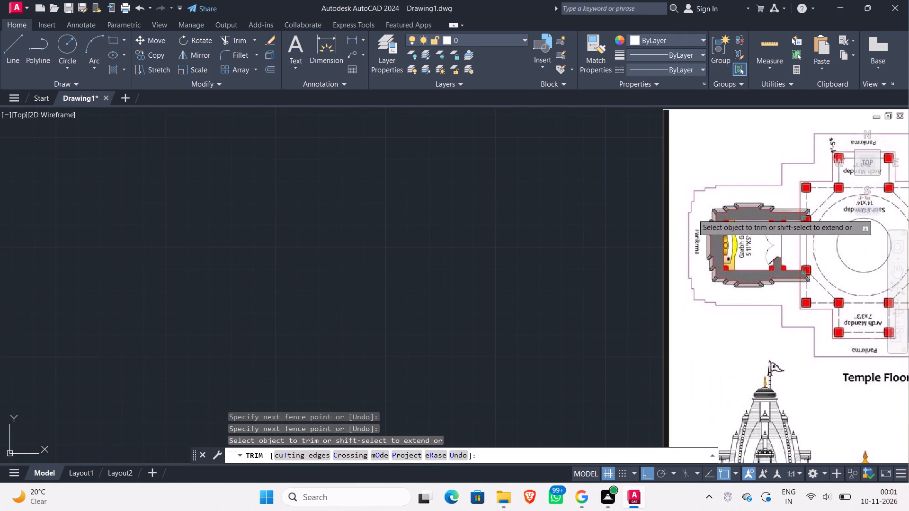
scroll(713, 249, down, 2)
scroll(460, 333, down, 1)
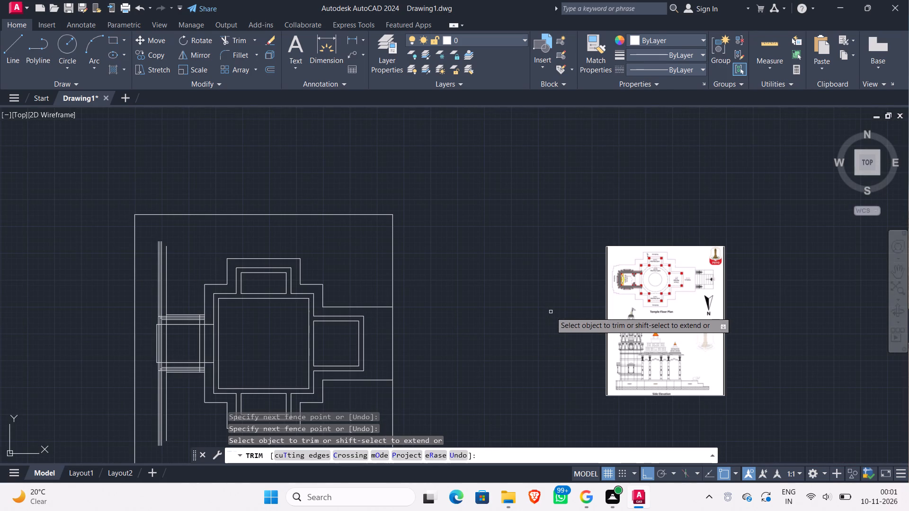
scroll(632, 269, up, 4)
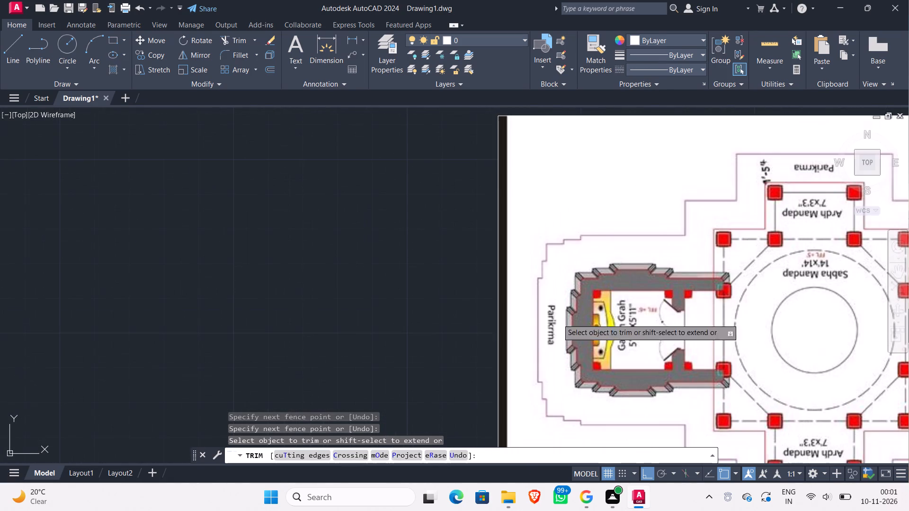
Compare the Garbh Grah's rear wall and stepped corners in the reference floor plan with the drawn wall lines.
scroll(570, 279, down, 3)
scroll(210, 355, down, 1)
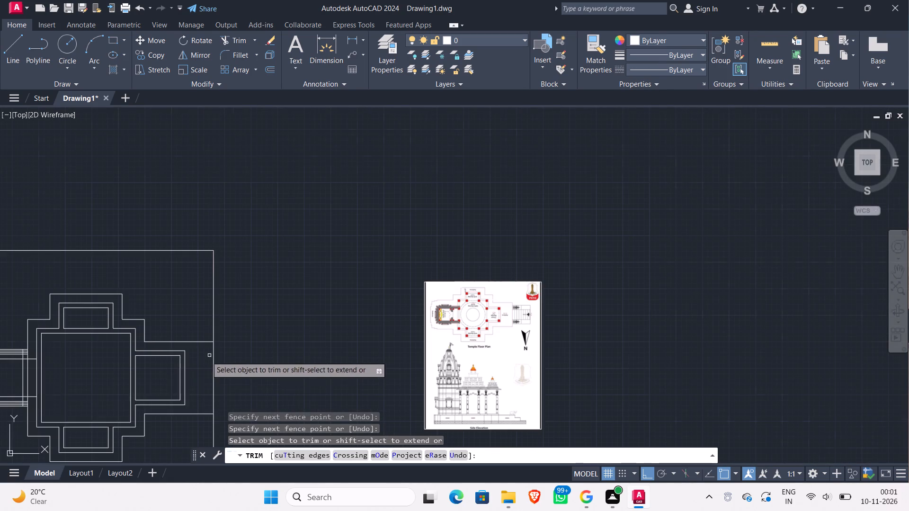
middle_drag(60, 381, 171, 368)
scroll(98, 352, up, 1)
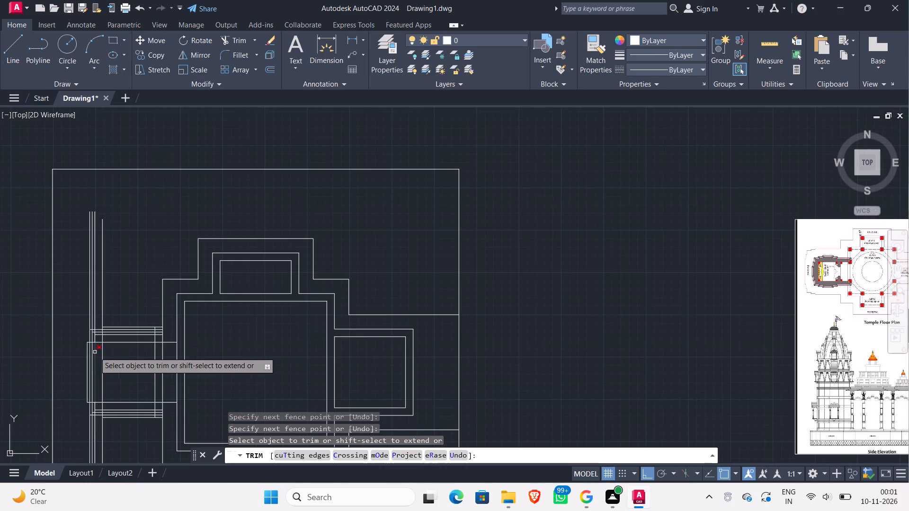
scroll(103, 333, up, 2)
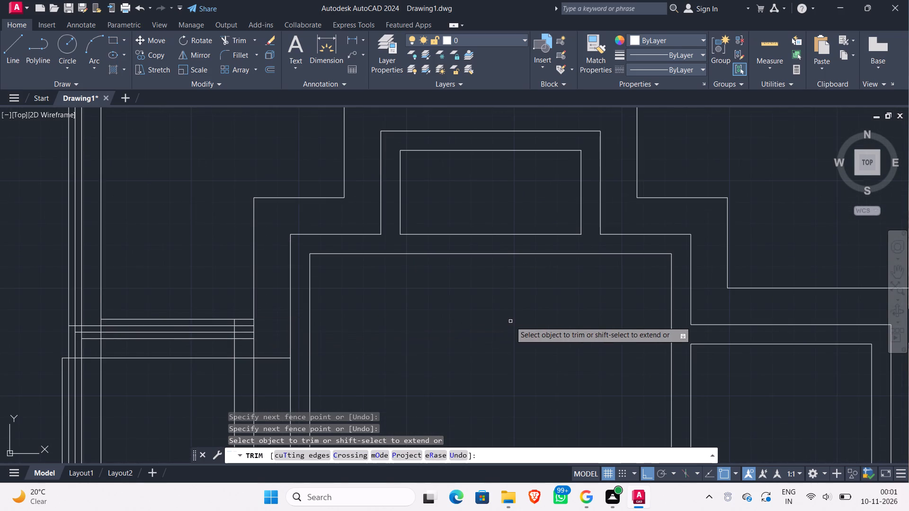
scroll(510, 322, down, 1)
scroll(758, 311, down, 2)
middle_drag(805, 314, 804, 314)
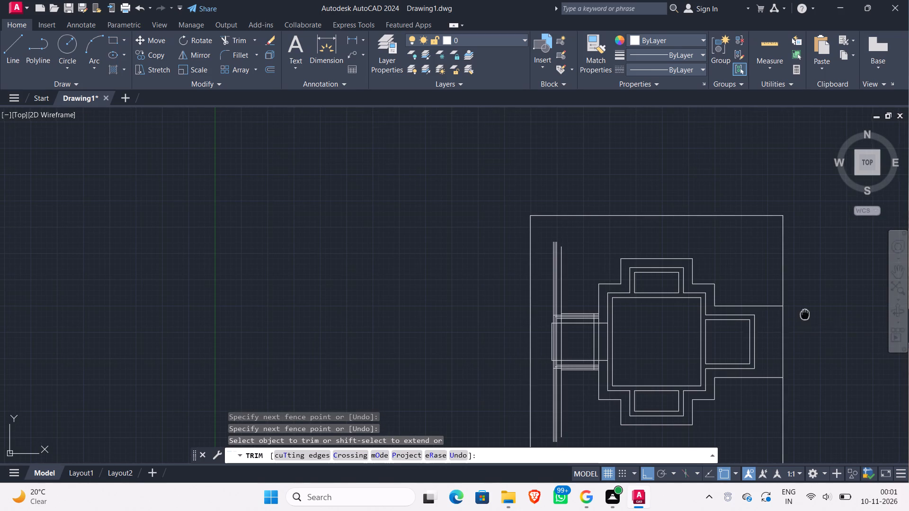
middle_drag(804, 314, 563, 311)
scroll(794, 274, up, 1)
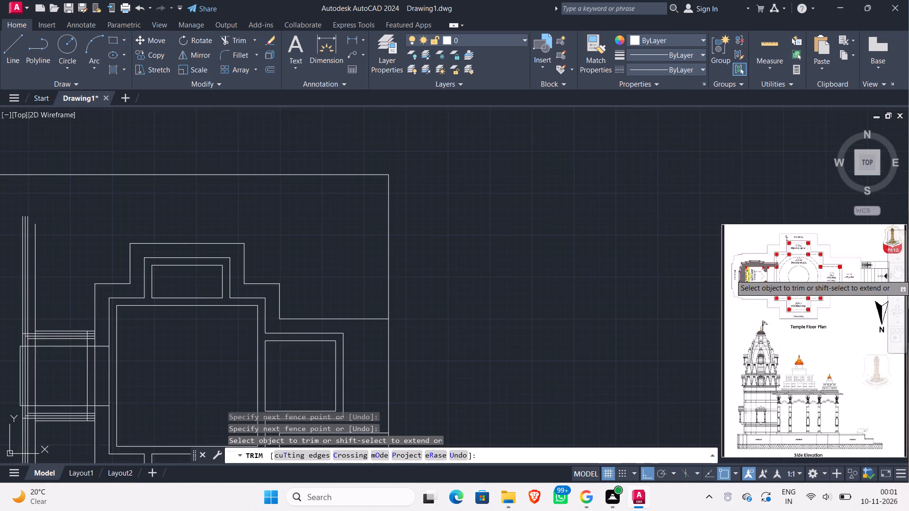
scroll(778, 276, up, 2)
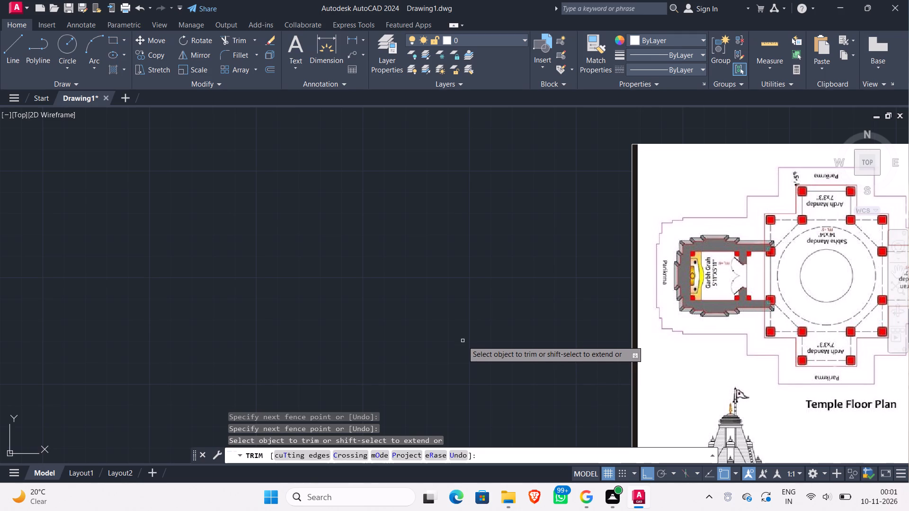
middle_drag(461, 338, 623, 291)
scroll(609, 300, down, 2)
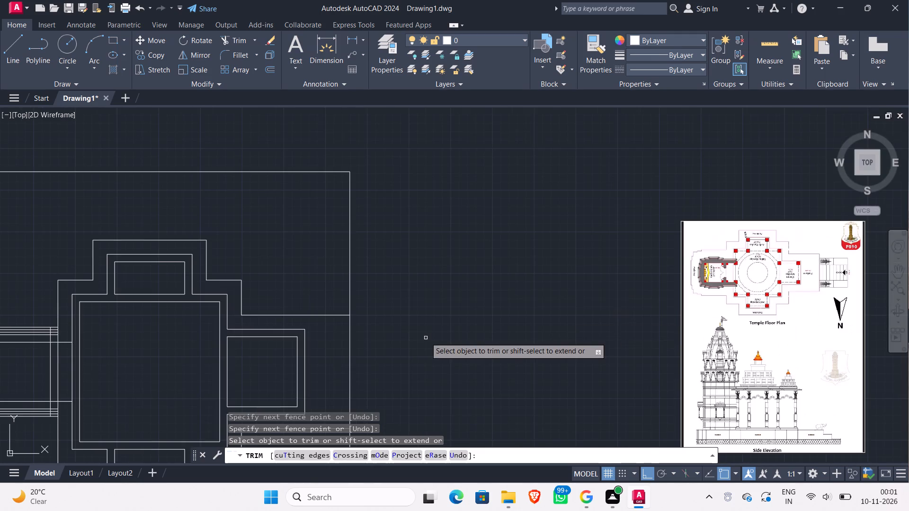
middle_drag(424, 337, 616, 311)
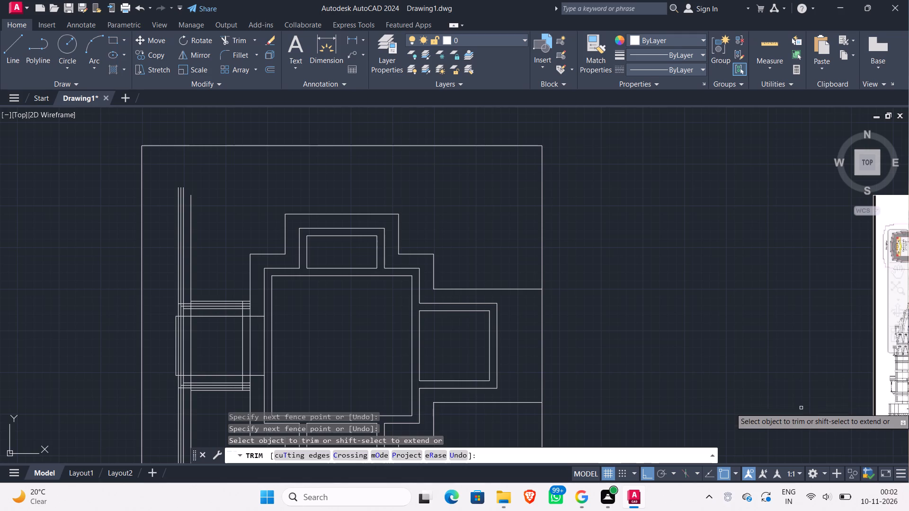
scroll(488, 300, down, 2)
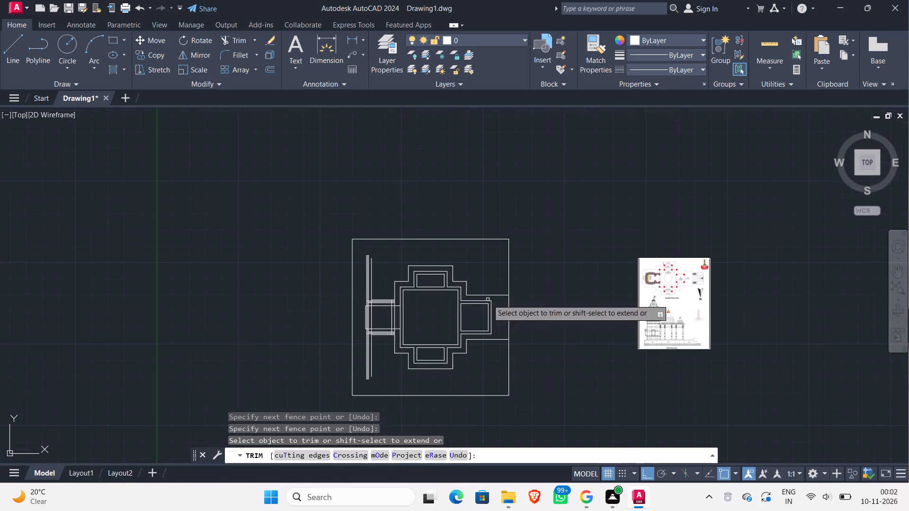
scroll(638, 288, up, 6)
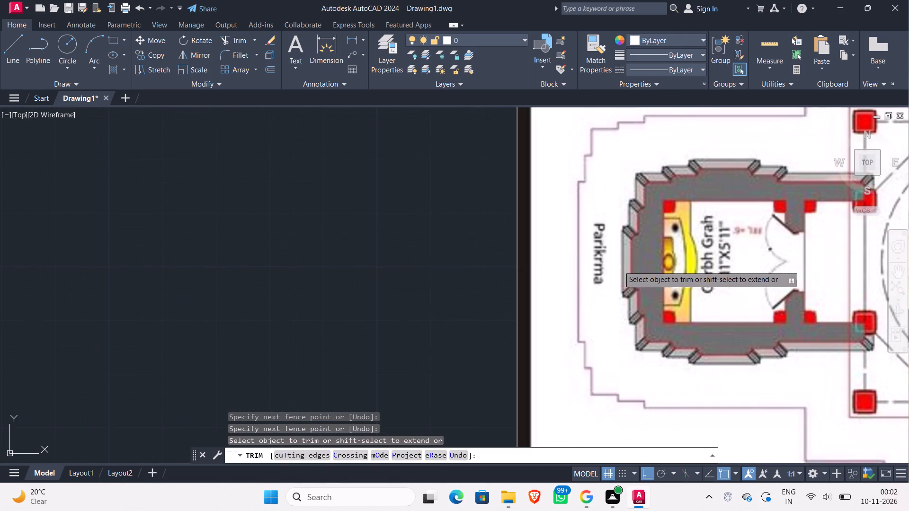
scroll(619, 265, down, 5)
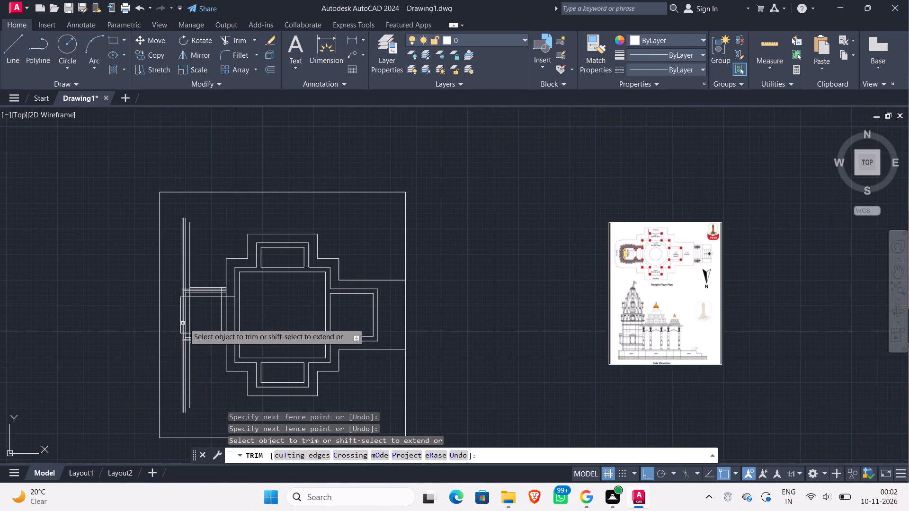
Trim the ends of the four long vertical rear wall lines that overshoot the Garbh Grah's north and south side walls.
scroll(191, 308, up, 2)
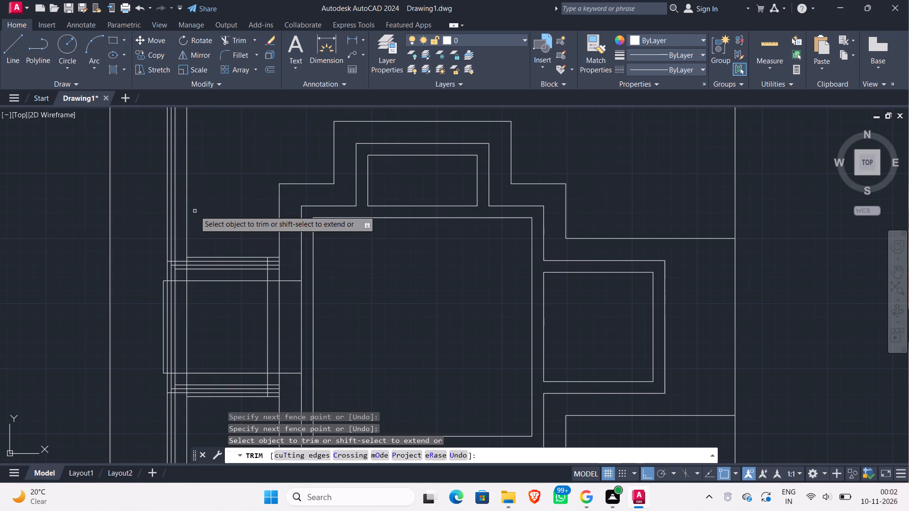
click(195, 211)
click(158, 250)
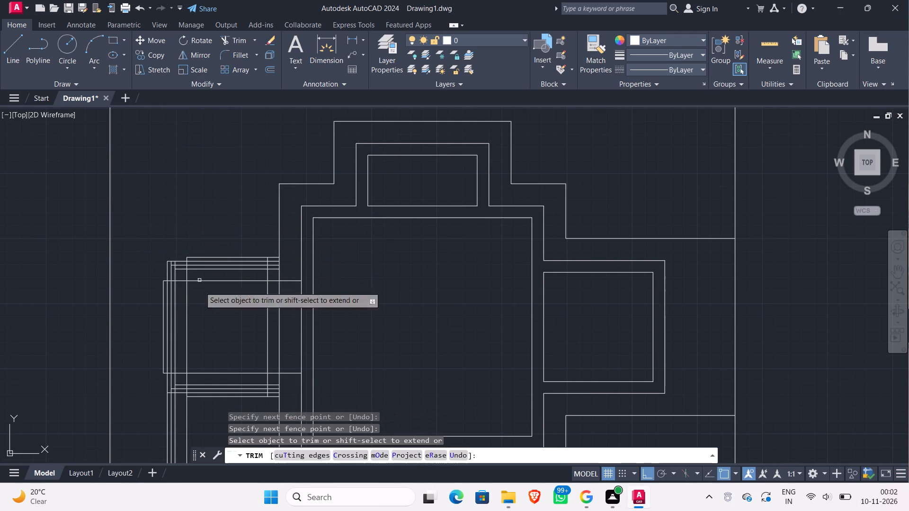
click(197, 419)
click(143, 416)
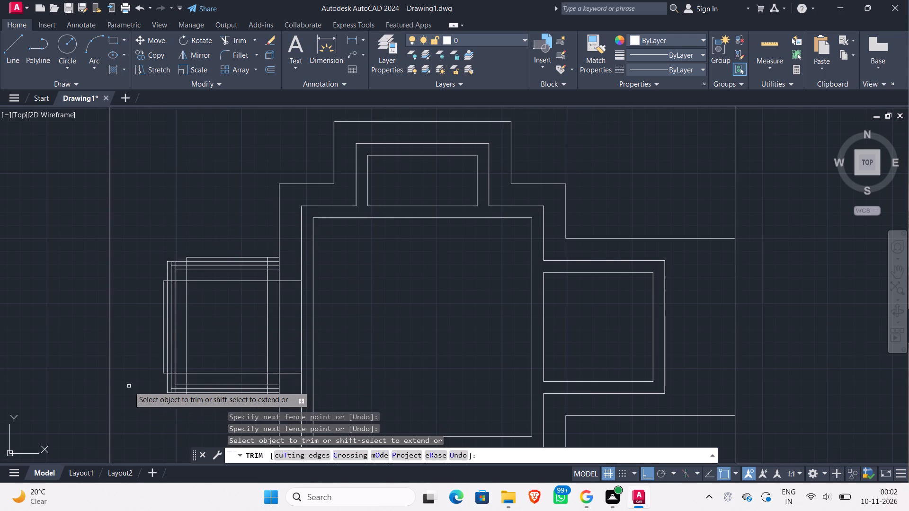
key(Escape)
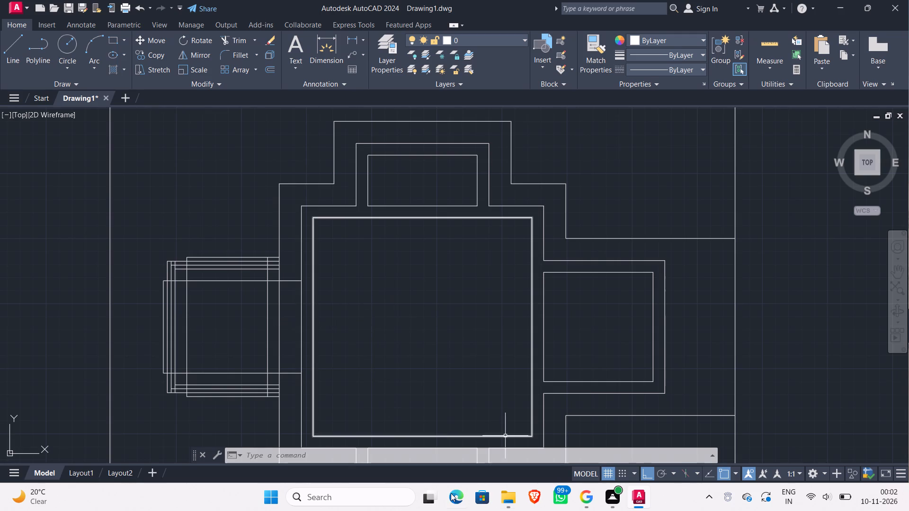
Examine the Garbh Grah's stepped outer walls, corners and surrounding Parikrma outline in the reference floor plan against the trimmed wall lines.
scroll(444, 287, down, 2)
middle_drag(443, 287, 262, 258)
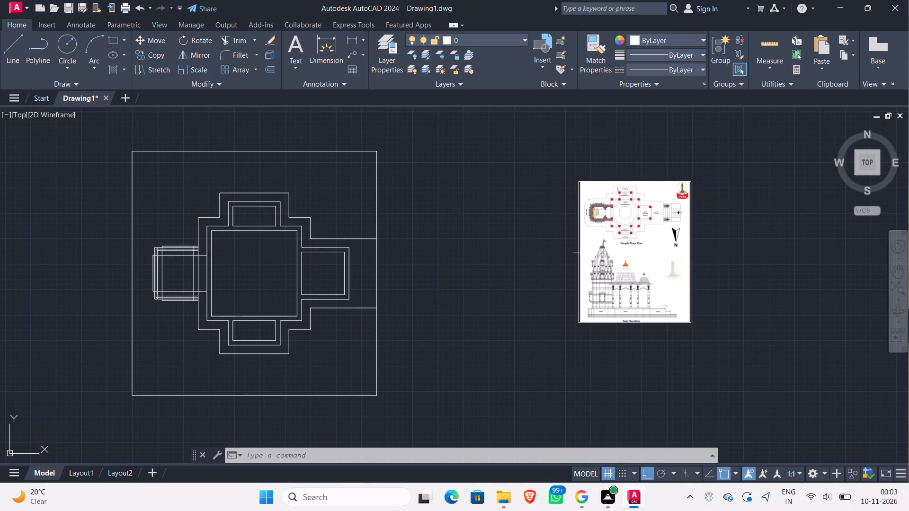
scroll(606, 208, up, 5)
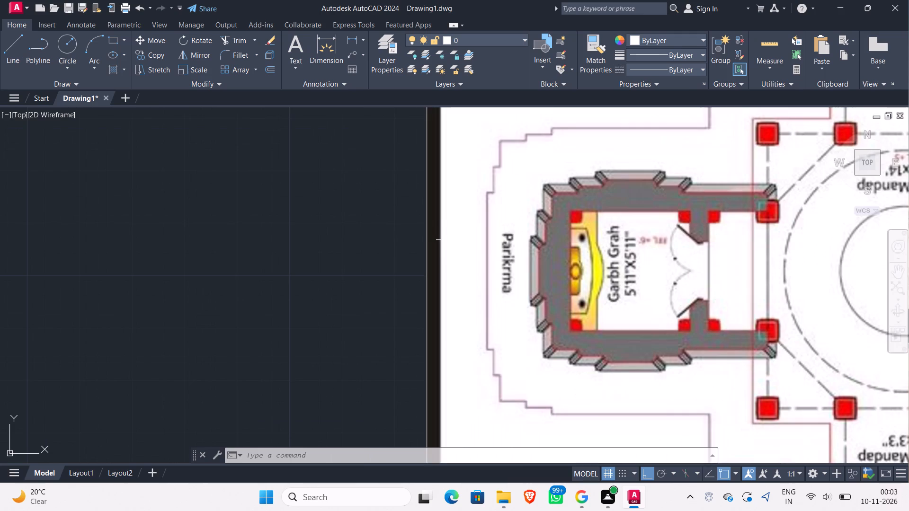
scroll(468, 231, up, 2)
scroll(468, 230, down, 3)
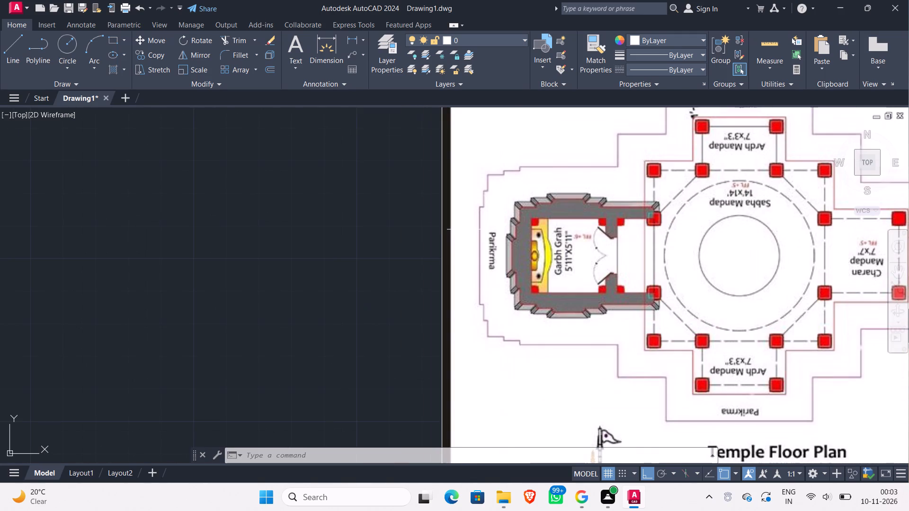
scroll(470, 229, down, 2)
middle_drag(431, 253, 837, 255)
scroll(579, 285, down, 2)
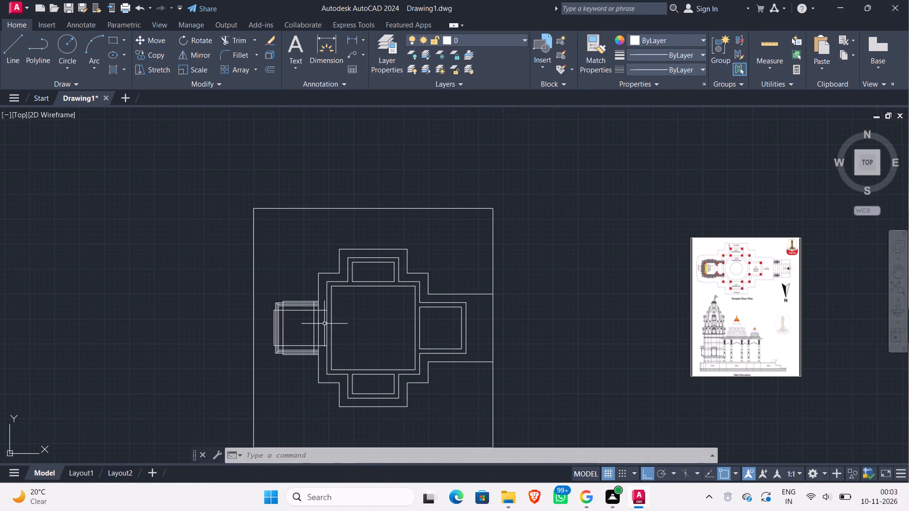
scroll(267, 312, up, 3)
scroll(425, 267, down, 2)
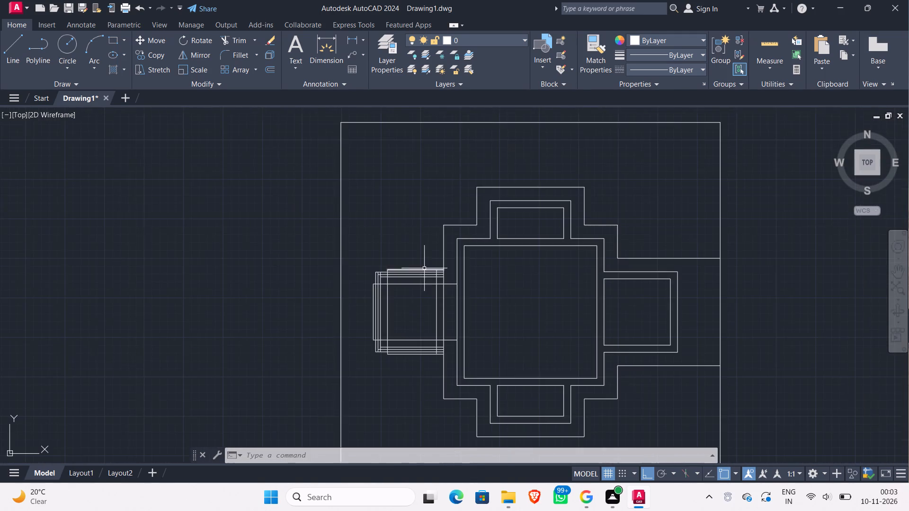
scroll(564, 278, down, 2)
scroll(766, 254, up, 4)
scroll(766, 253, down, 4)
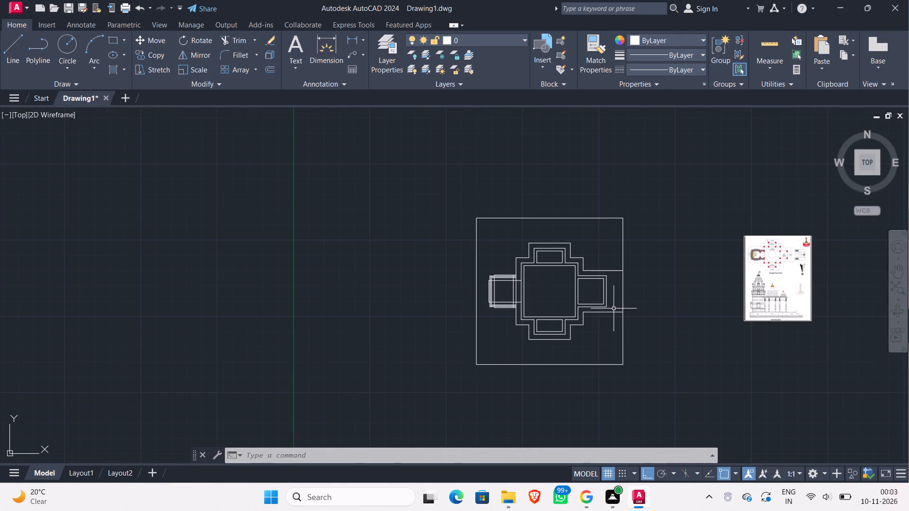
scroll(509, 279, up, 4)
scroll(508, 279, down, 3)
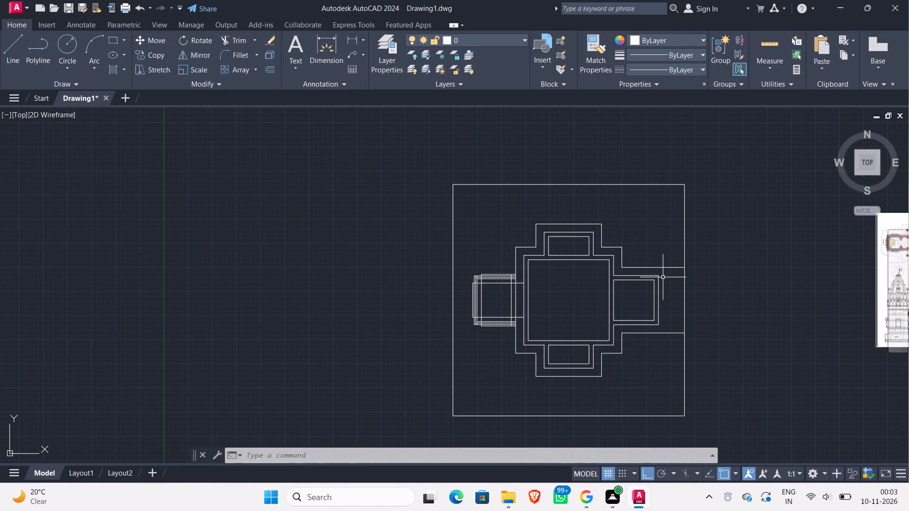
middle_drag(723, 282, 517, 278)
scroll(561, 278, up, 1)
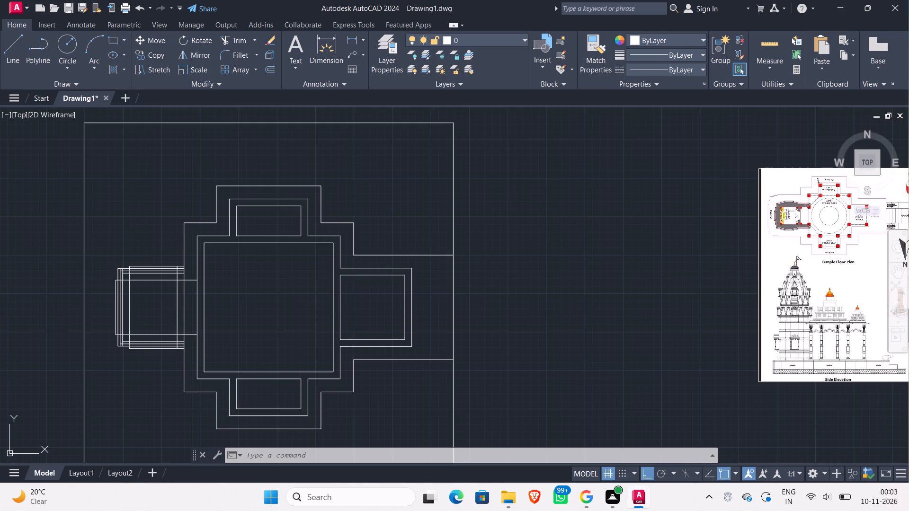
scroll(796, 200, up, 4)
scroll(796, 202, down, 4)
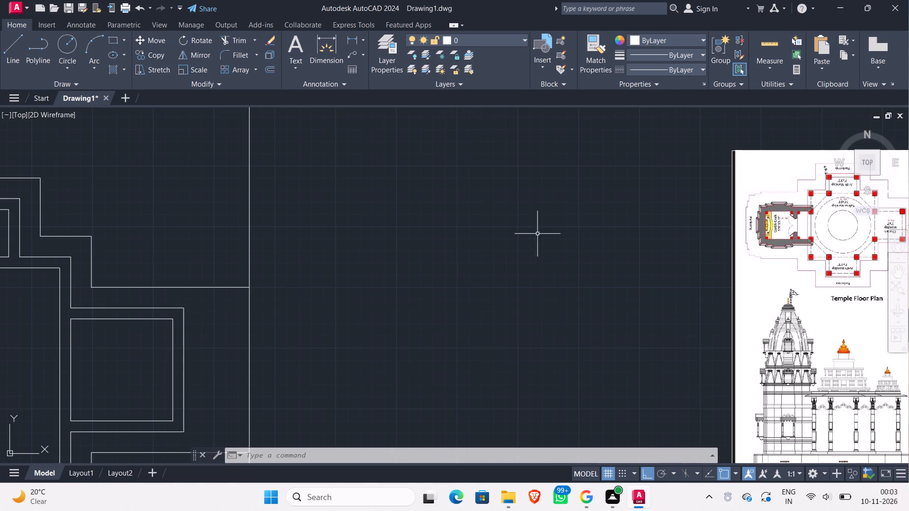
middle_drag(508, 286, 522, 270)
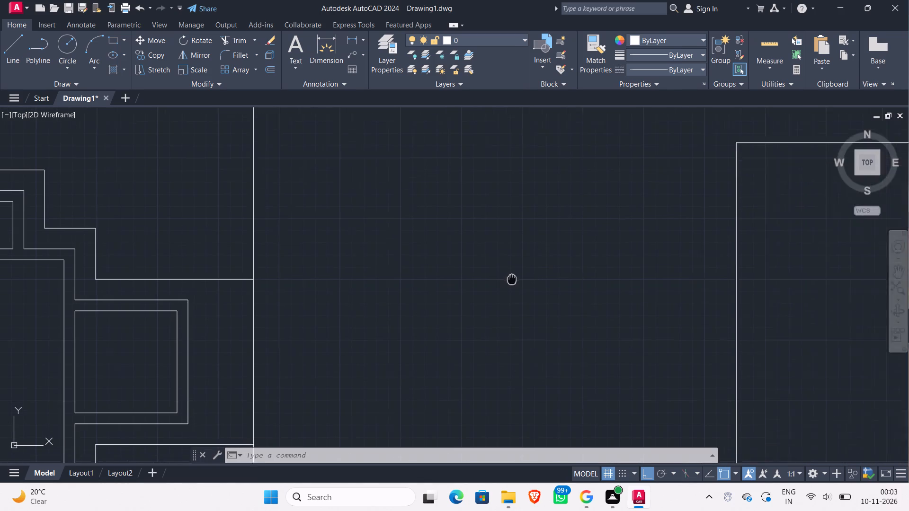
middle_drag(522, 270, 626, 241)
scroll(455, 322, down, 1)
middle_drag(455, 322, 556, 308)
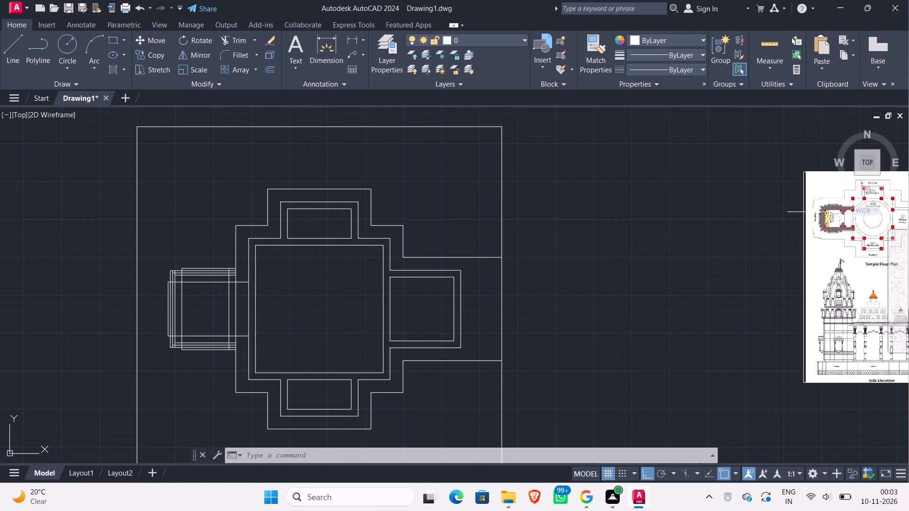
scroll(810, 212, up, 1)
scroll(810, 212, down, 2)
scroll(810, 211, up, 1)
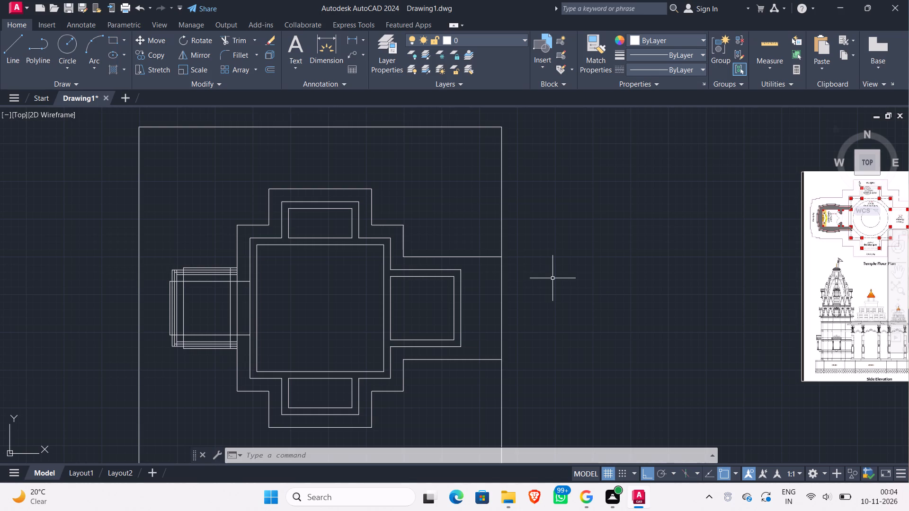
scroll(553, 278, down, 1)
middle_drag(552, 274, 499, 276)
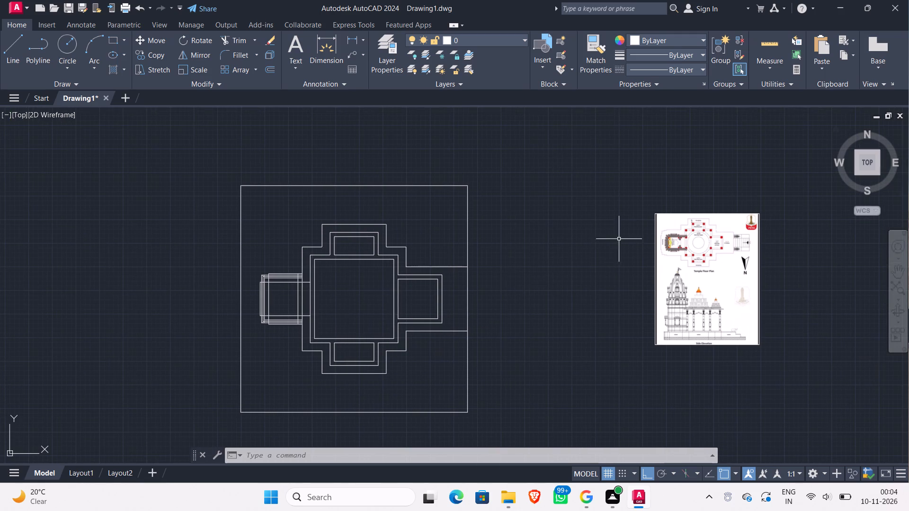
scroll(683, 227, up, 5)
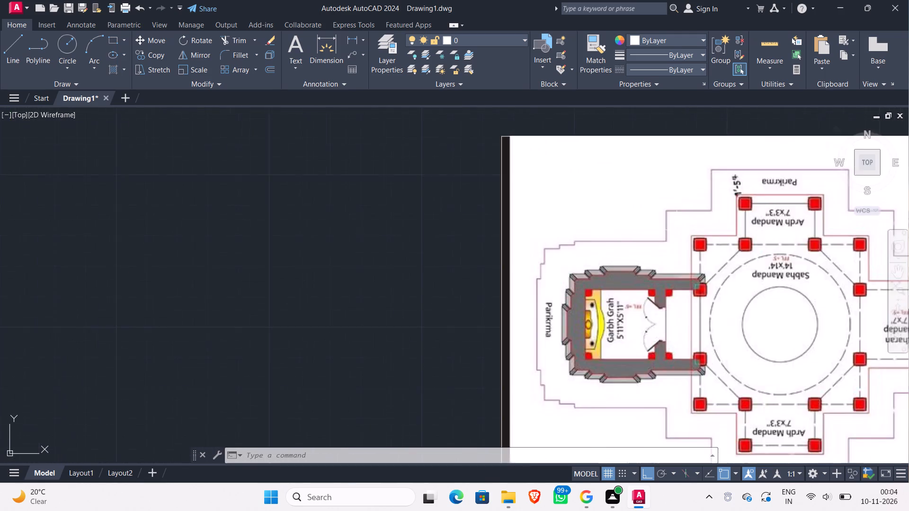
scroll(677, 230, up, 2)
scroll(677, 230, down, 6)
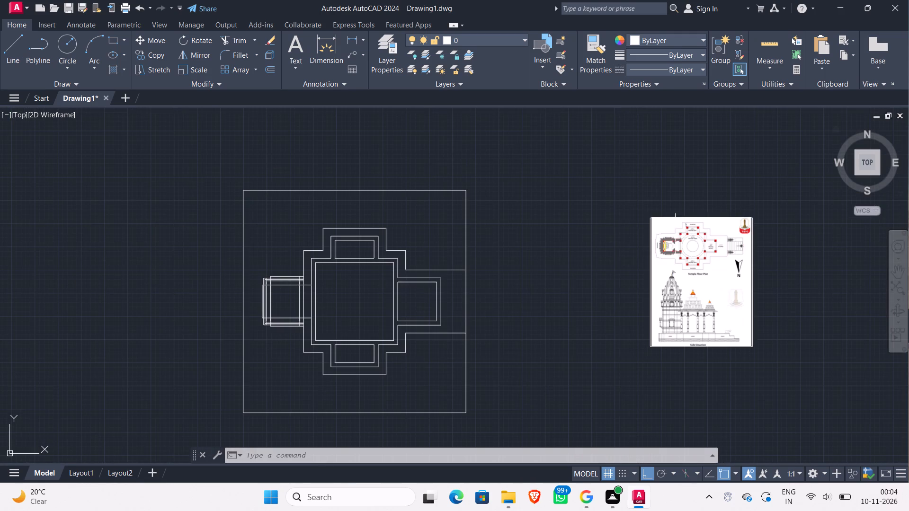
scroll(291, 297, up, 5)
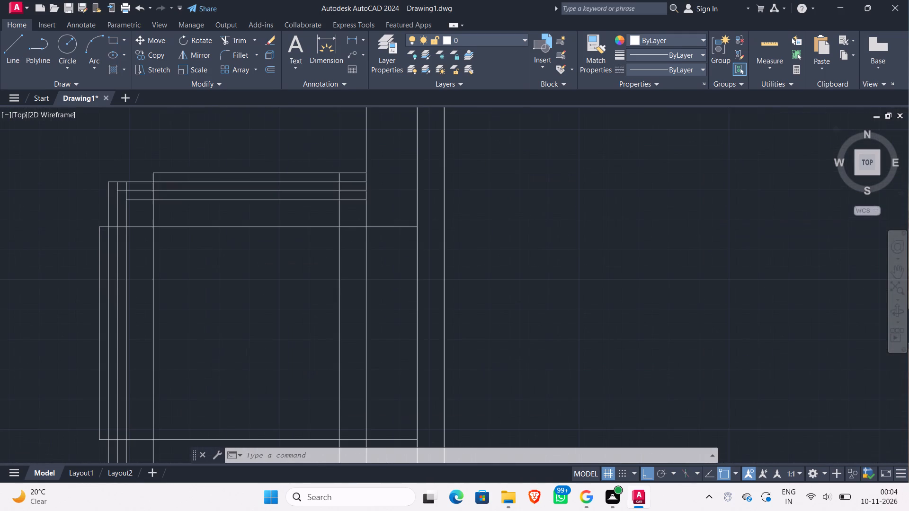
scroll(291, 297, down, 4)
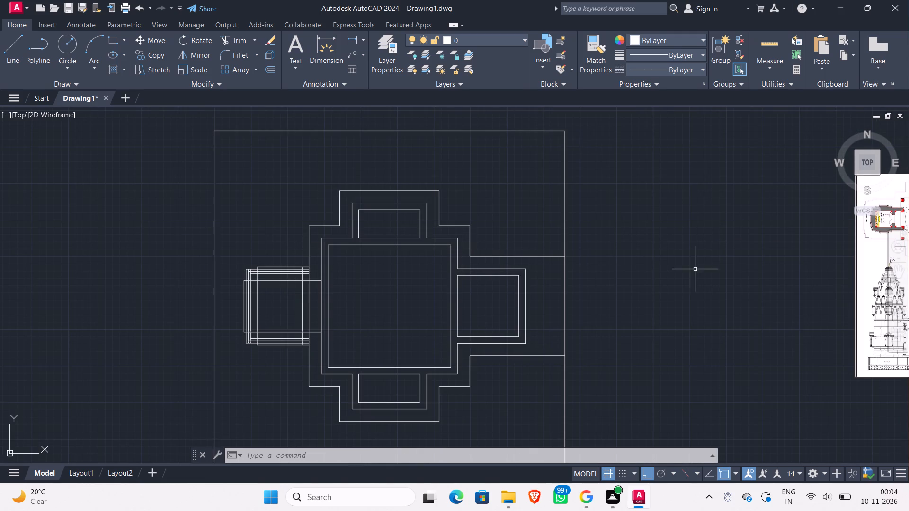
middle_drag(690, 275, 582, 243)
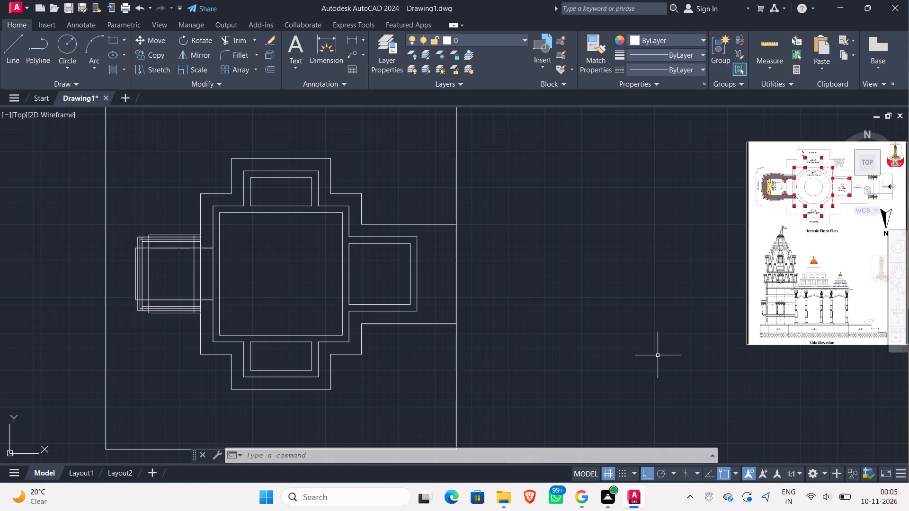
scroll(777, 188, up, 4)
scroll(775, 190, down, 4)
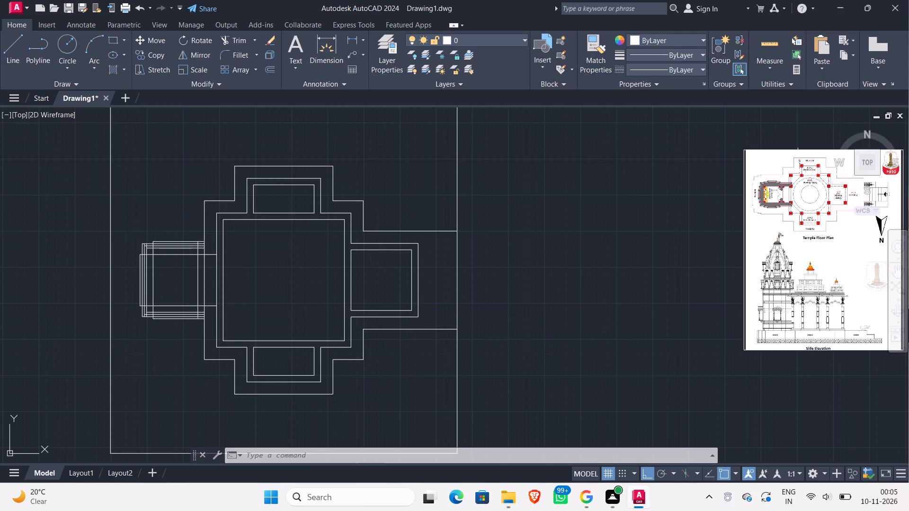
scroll(803, 171, up, 4)
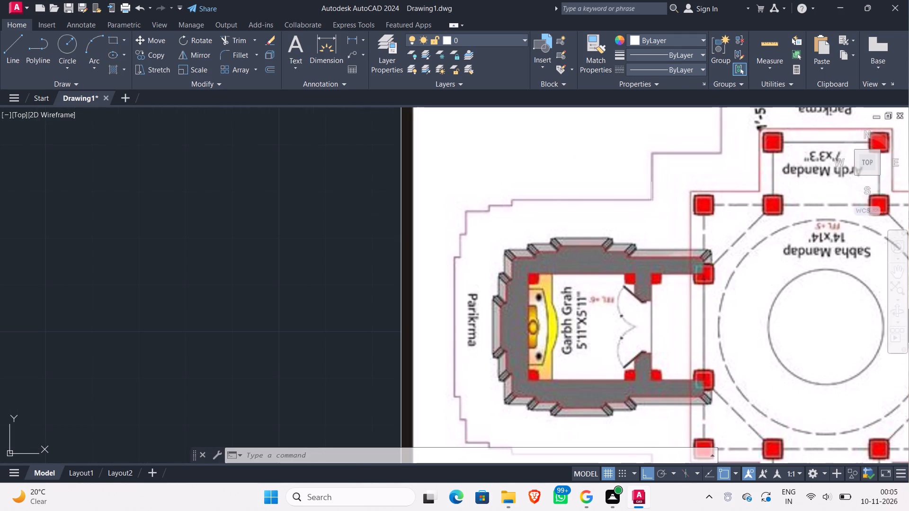
Compare the overall temple outline in the reference floor plan with the drawn Garbh Grah, Sabha Mandap and side mandap lines.
scroll(651, 205, down, 2)
scroll(717, 244, up, 2)
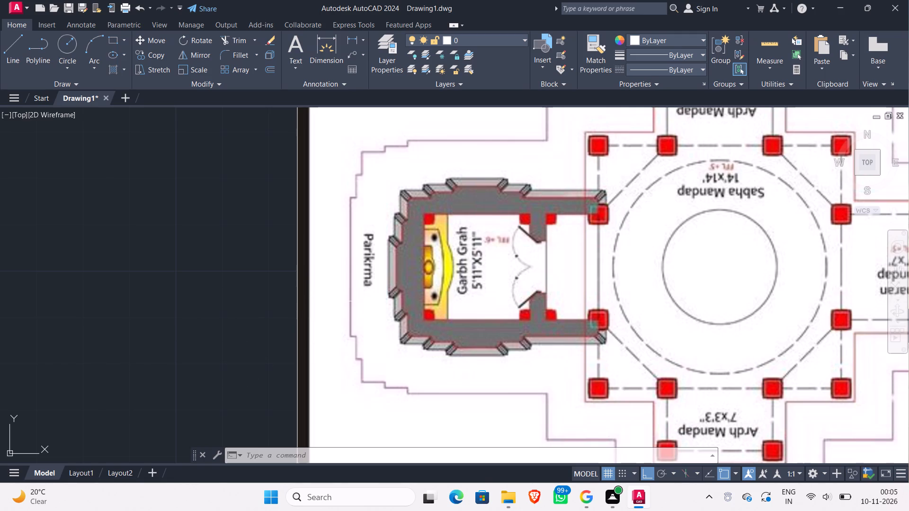
scroll(234, 341, down, 2)
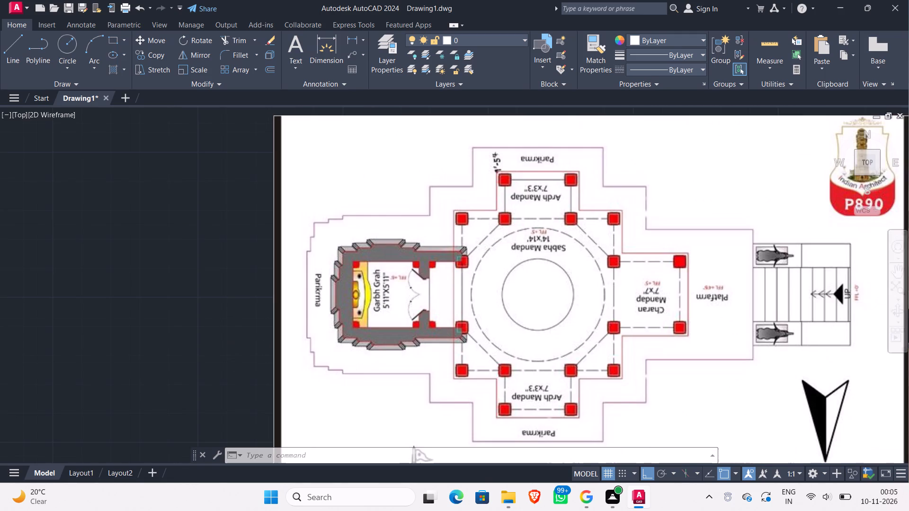
middle_drag(234, 341, 364, 301)
scroll(251, 311, down, 2)
middle_drag(246, 312, 481, 244)
scroll(290, 306, down, 1)
middle_drag(290, 306, 344, 291)
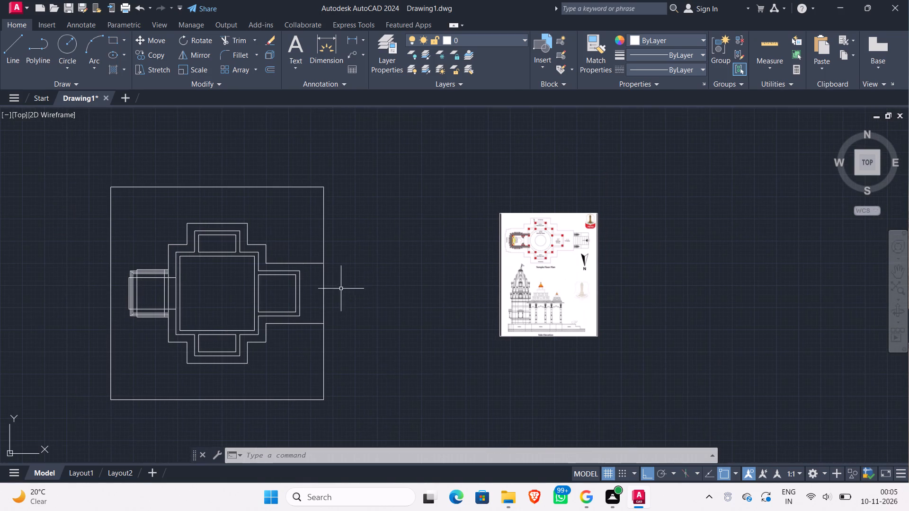
scroll(161, 298, up, 2)
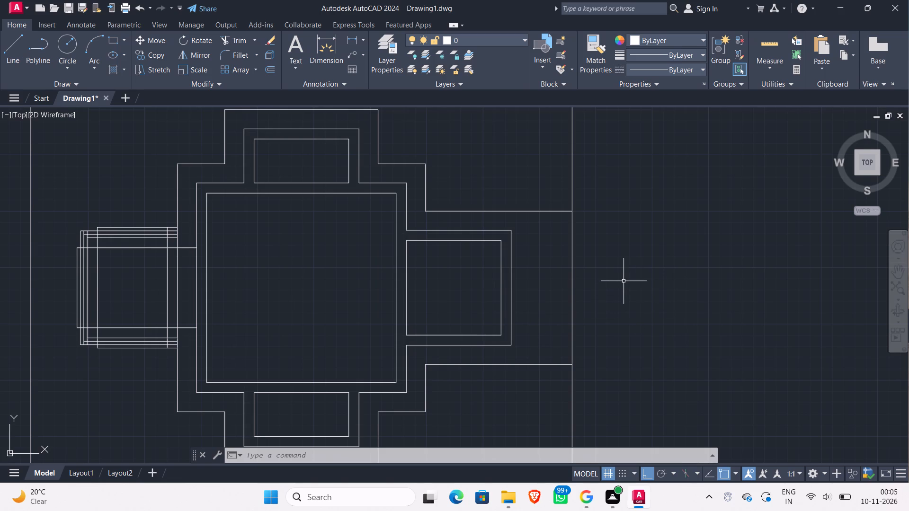
scroll(642, 264, down, 1)
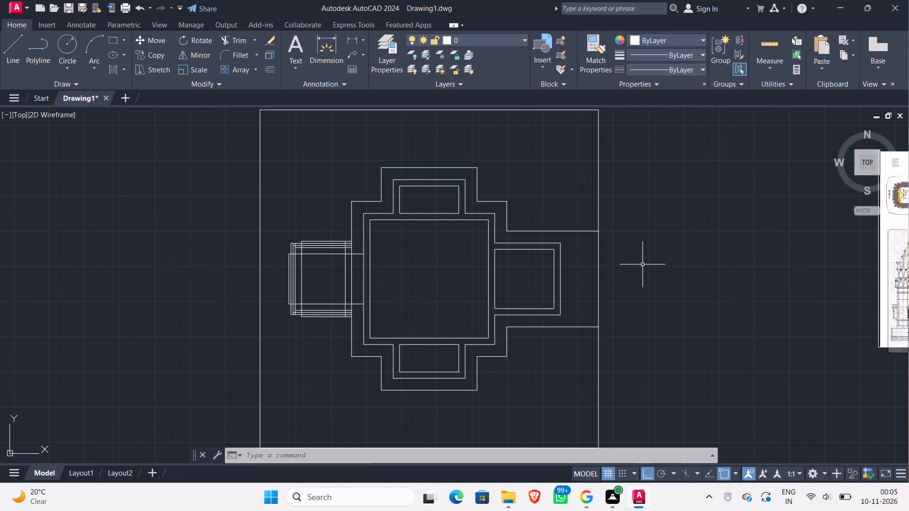
middle_drag(642, 263, 516, 258)
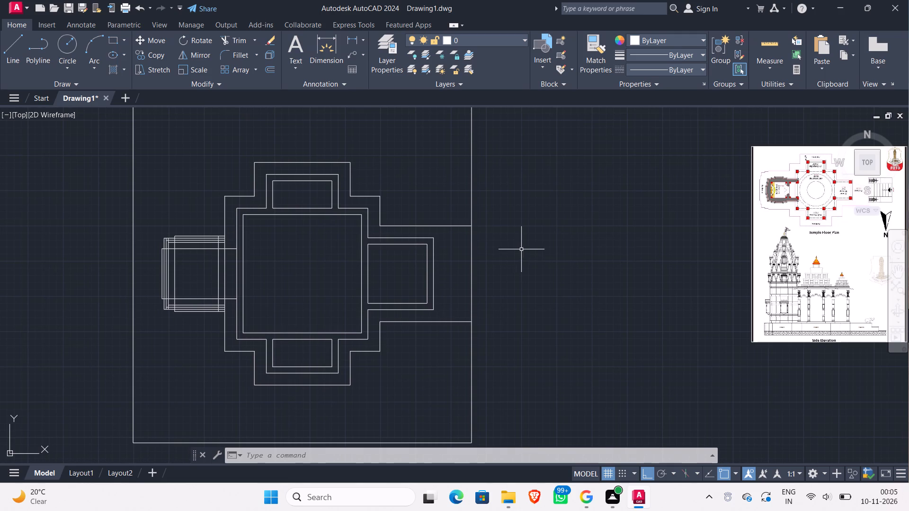
Examine the Garbh Grah's stepped walls and the surrounding Parikrma outline in the reference floor plan.
scroll(771, 235, up, 3)
scroll(770, 229, down, 2)
middle_drag(770, 229, 702, 271)
scroll(708, 250, up, 1)
scroll(734, 201, up, 2)
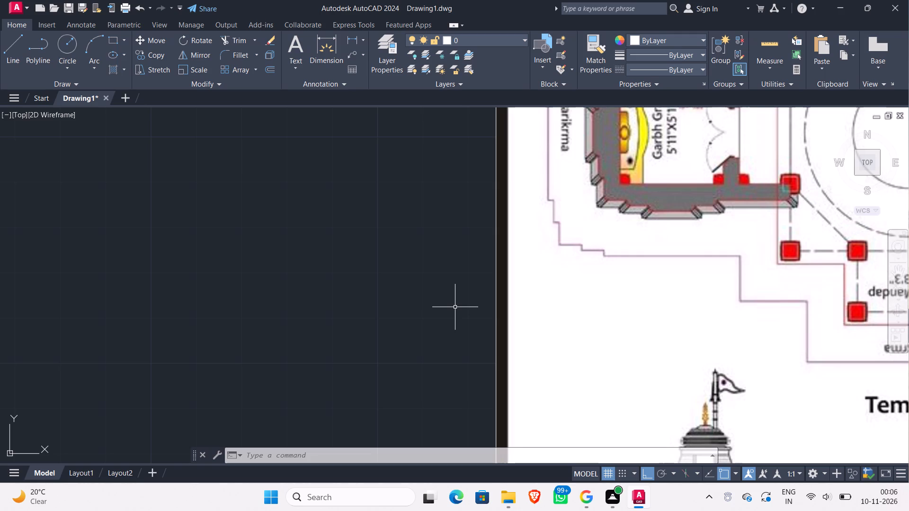
scroll(444, 360, down, 4)
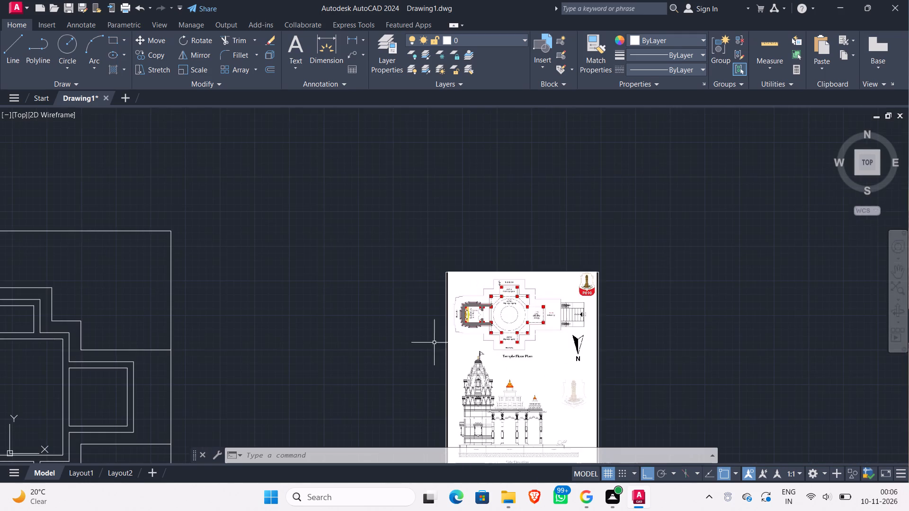
scroll(496, 310, up, 4)
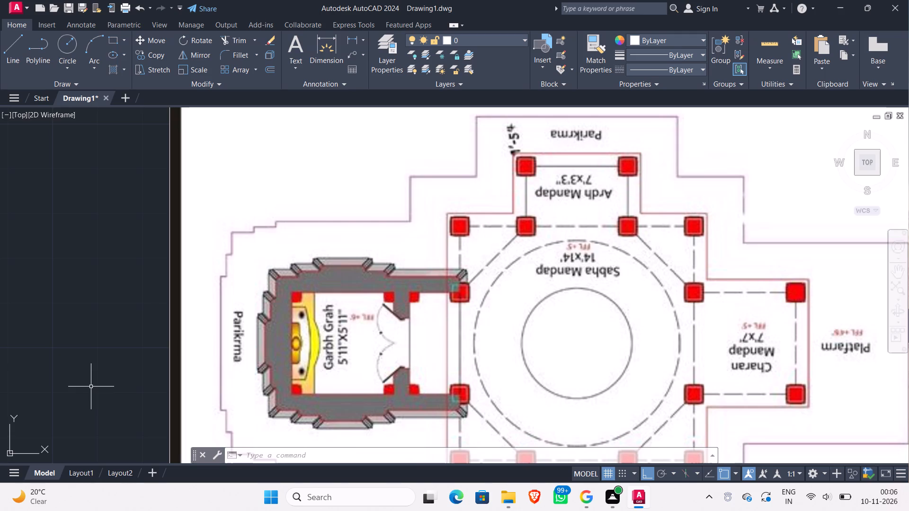
scroll(91, 386, down, 2)
middle_drag(91, 386, 118, 374)
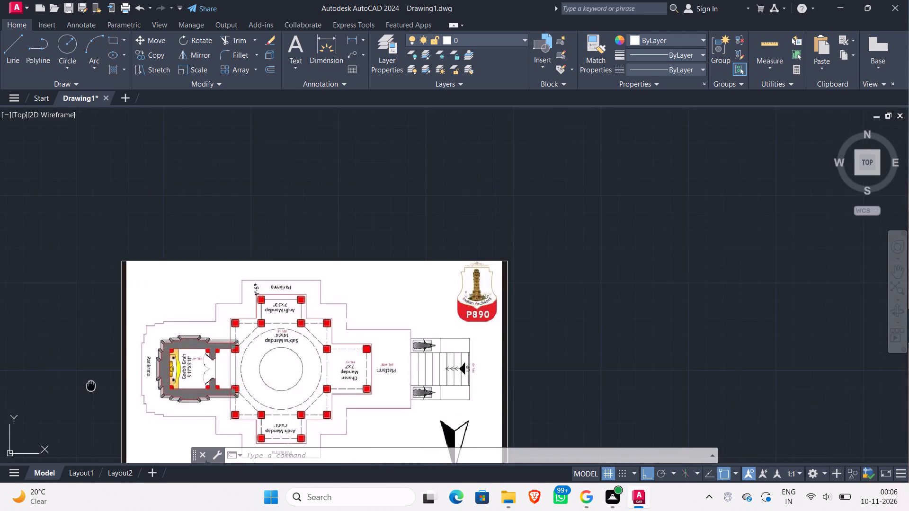
middle_drag(118, 374, 471, 285)
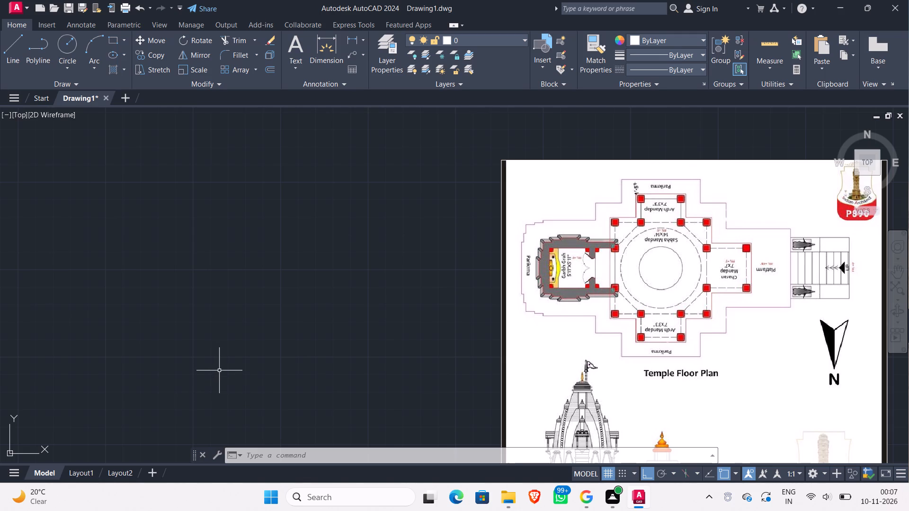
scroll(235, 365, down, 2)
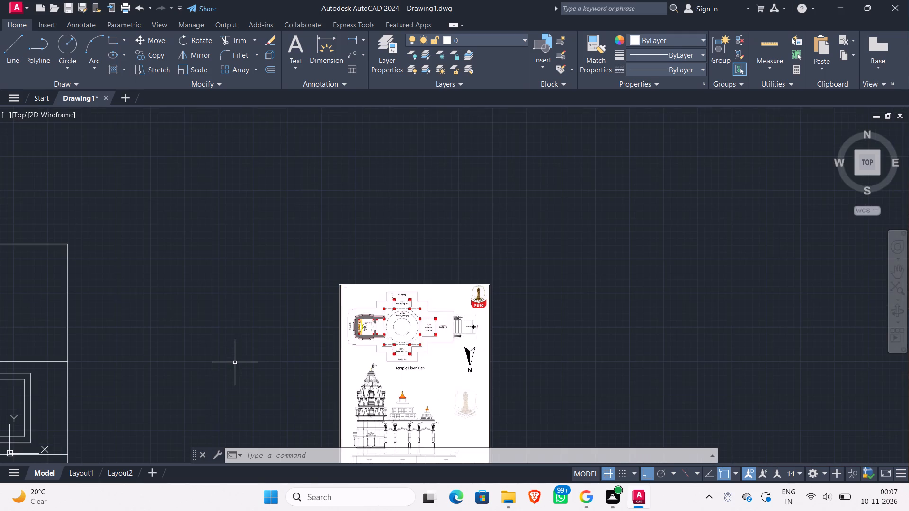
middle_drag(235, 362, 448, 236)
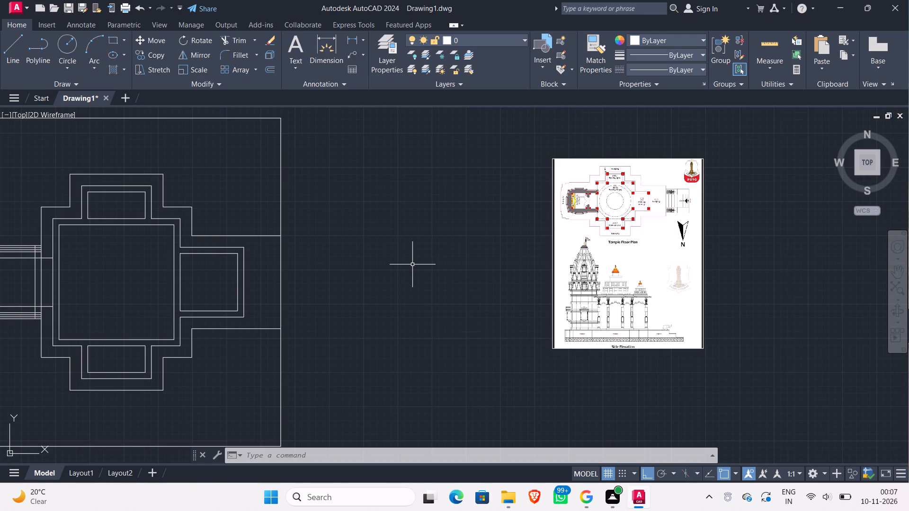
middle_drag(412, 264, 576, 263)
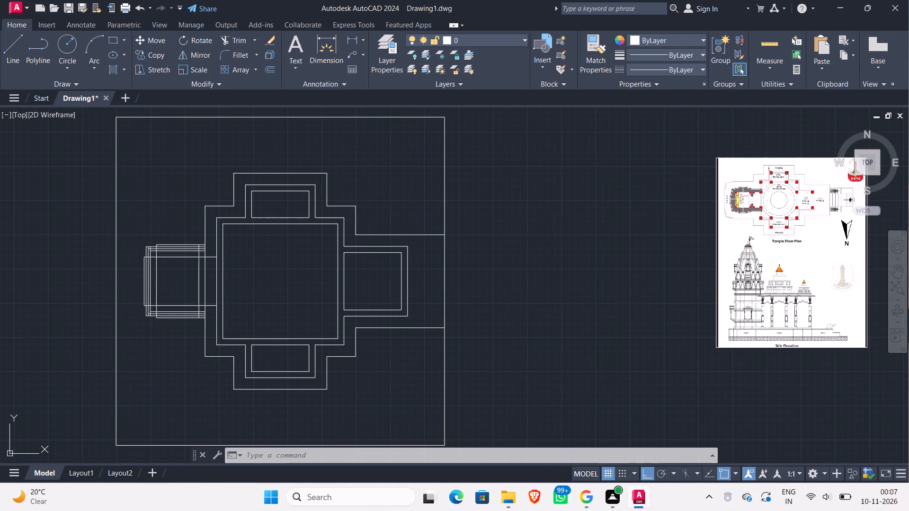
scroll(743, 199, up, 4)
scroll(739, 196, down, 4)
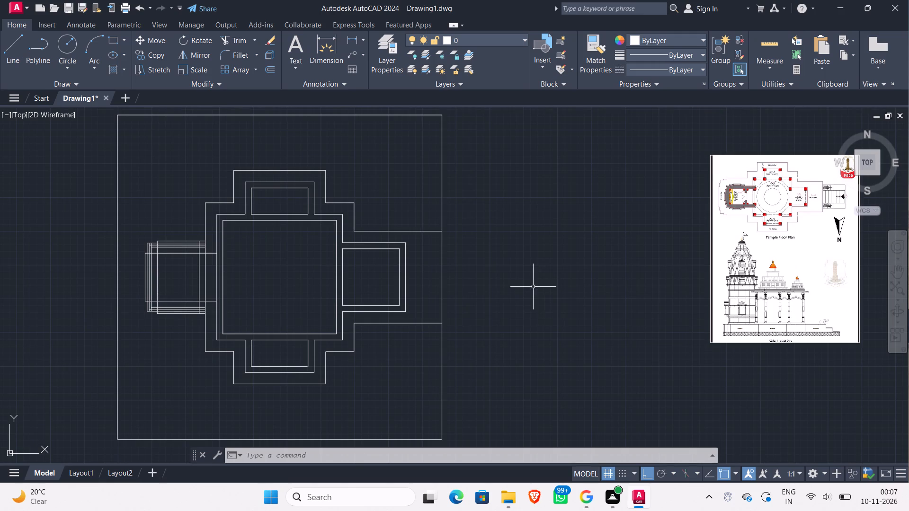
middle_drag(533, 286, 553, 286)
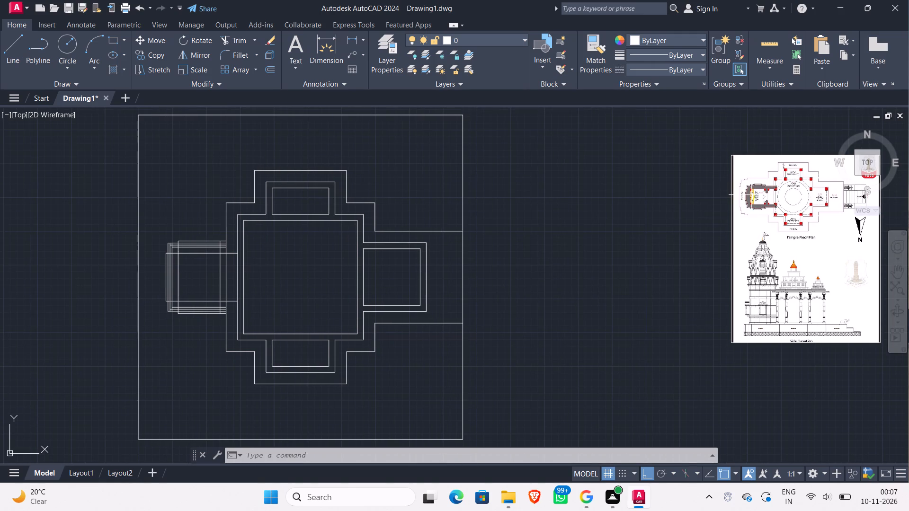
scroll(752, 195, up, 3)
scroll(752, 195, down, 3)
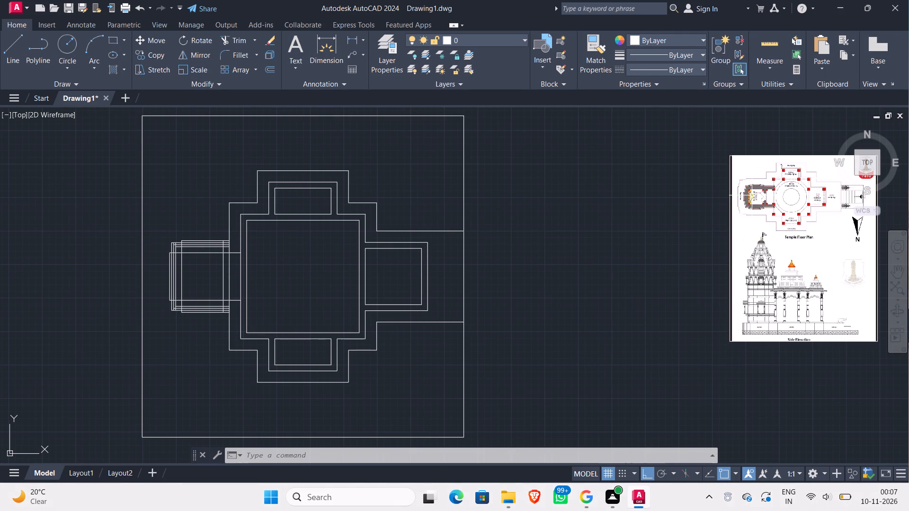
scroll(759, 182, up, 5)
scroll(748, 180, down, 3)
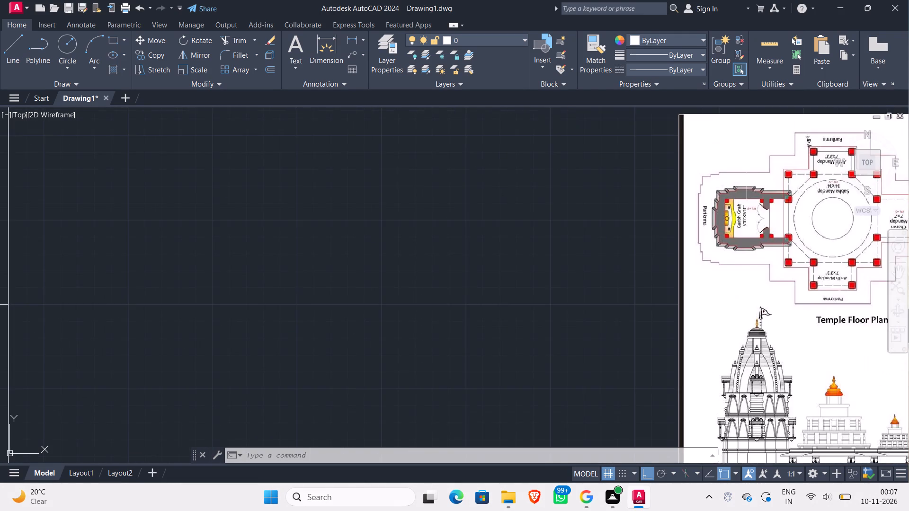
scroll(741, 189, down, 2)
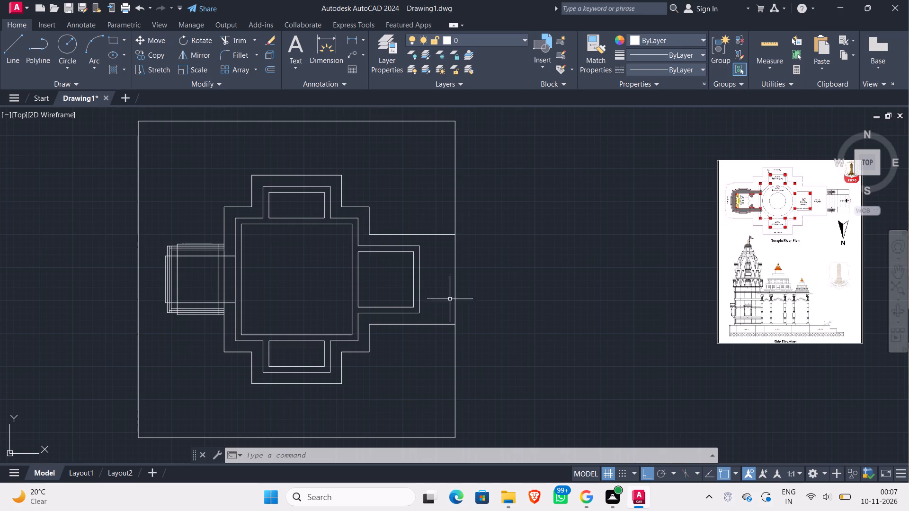
Compare the drawn Garbh Grah wall lines with its stepped outer walls and rear corners in the reference floor plan.
middle_drag(198, 352, 247, 360)
scroll(789, 210, up, 3)
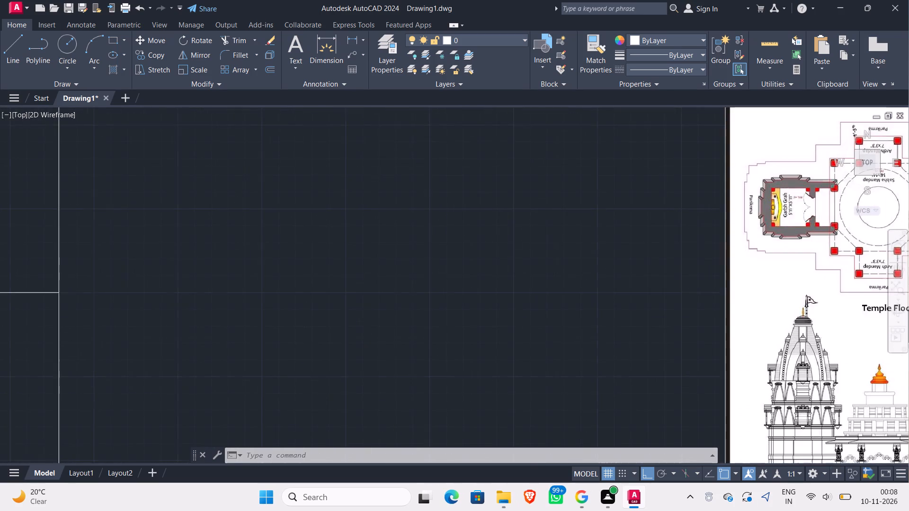
scroll(786, 209, up, 4)
scroll(786, 209, down, 5)
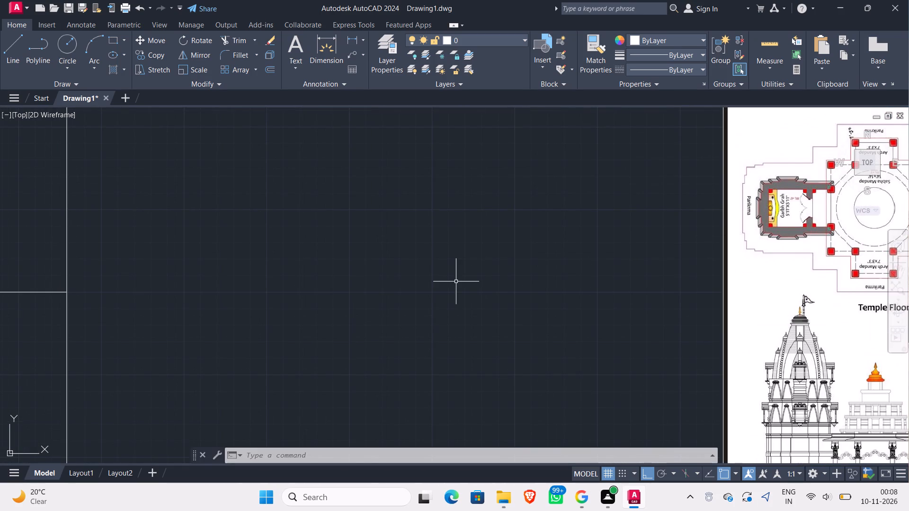
middle_drag(454, 282, 468, 330)
scroll(701, 225, up, 2)
scroll(696, 235, down, 3)
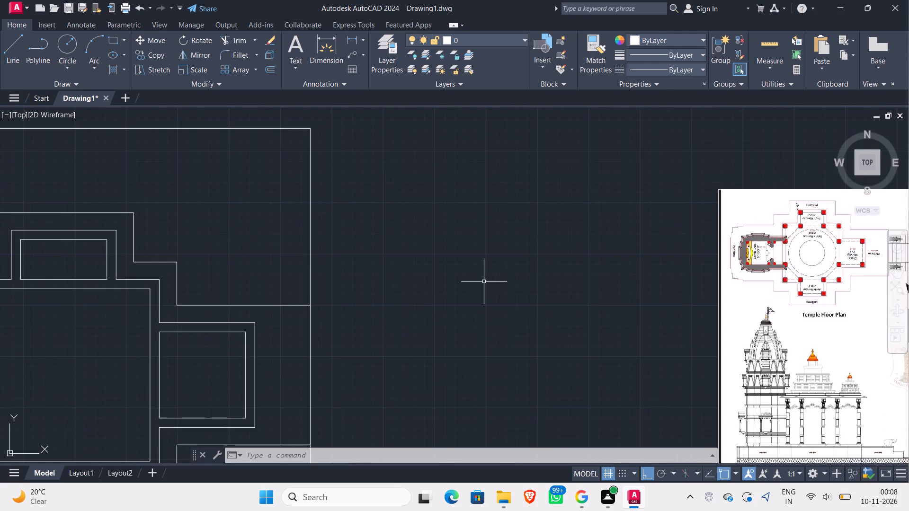
middle_drag(483, 282, 624, 290)
middle_drag(169, 405, 303, 294)
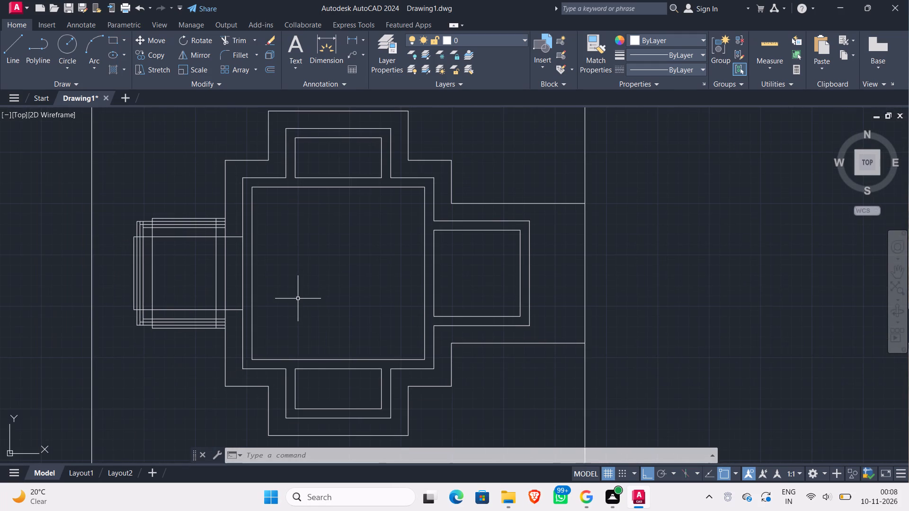
middle_drag(645, 300, 645, 300)
middle_drag(645, 300, 425, 297)
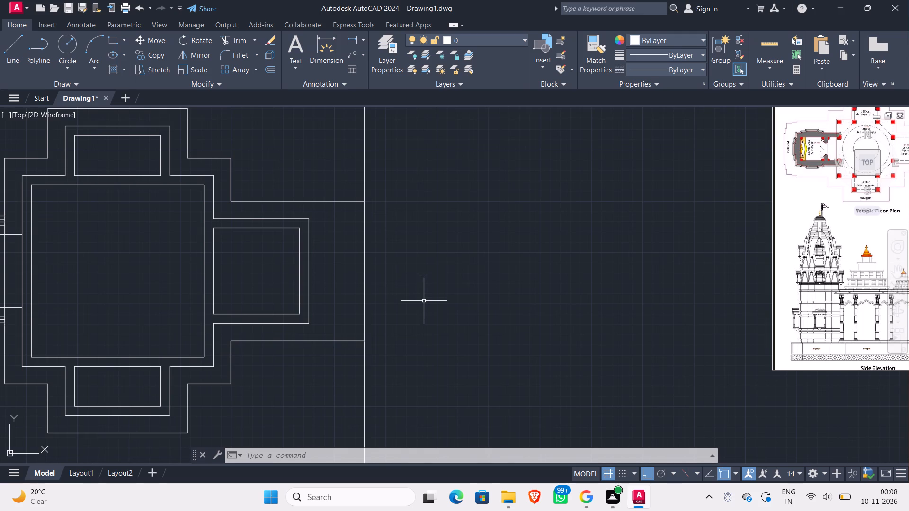
scroll(424, 301, down, 1)
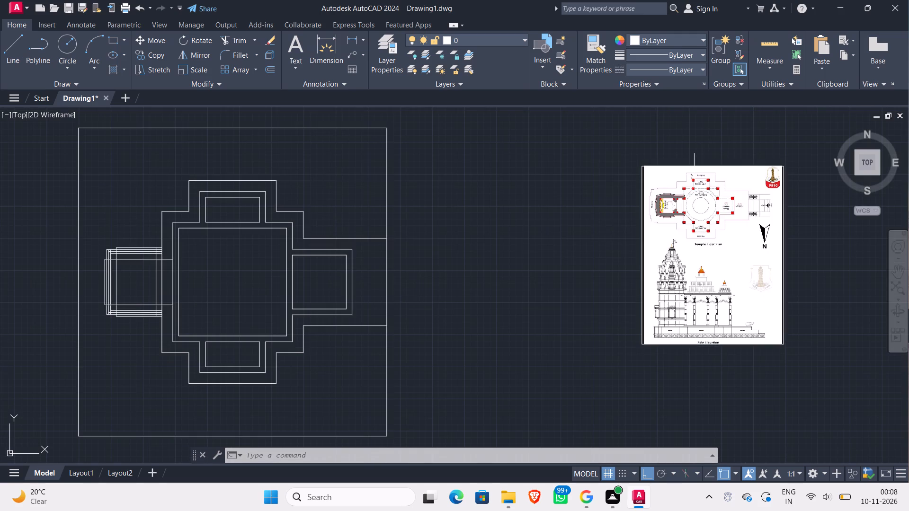
scroll(692, 200, up, 5)
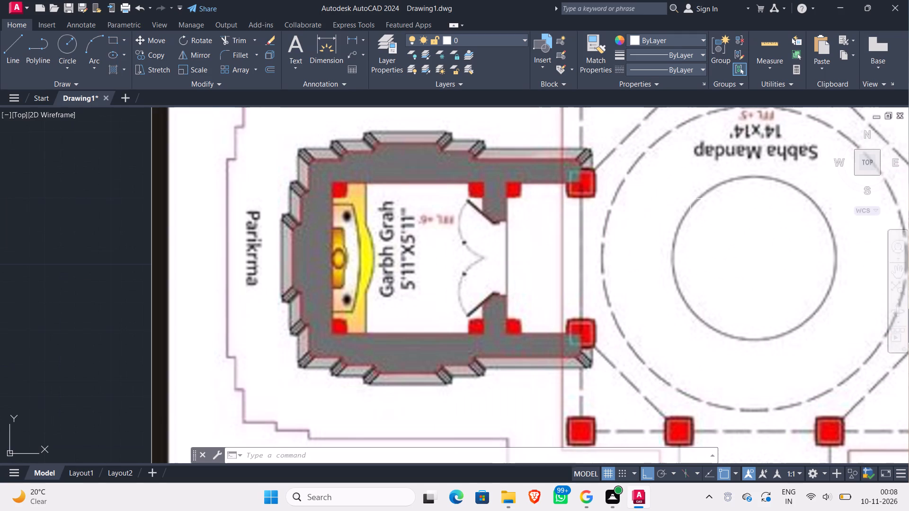
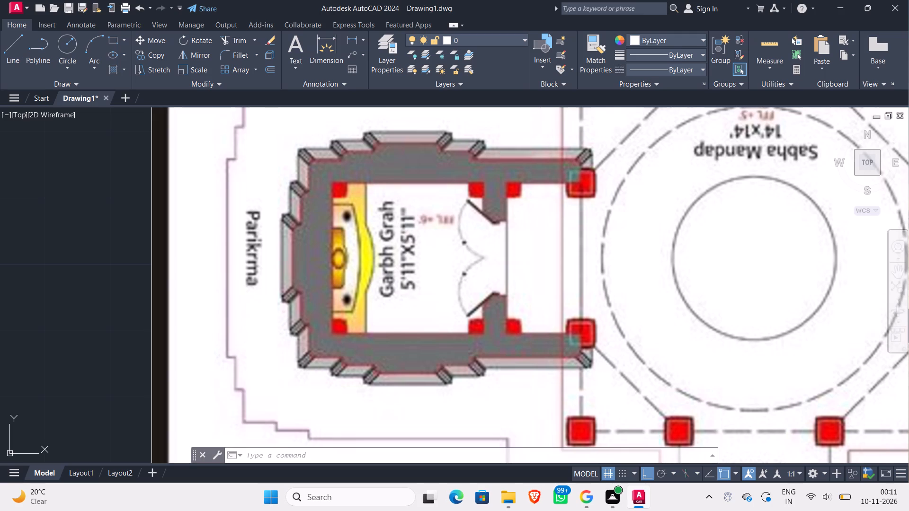
Examine the drawn Garbh Grah wall lines west of the Sabha Mandap after viewing the whole reference floor plan.
scroll(223, 347, down, 2)
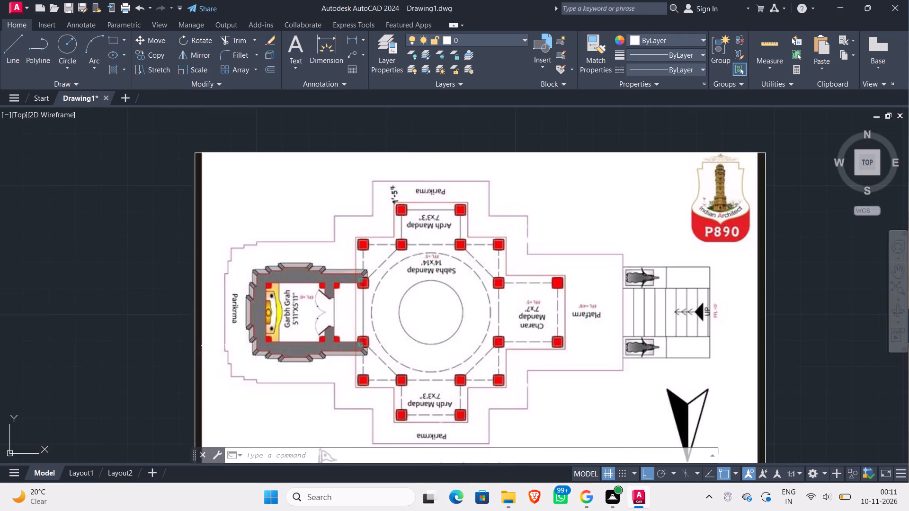
scroll(225, 343, down, 2)
middle_drag(180, 366, 371, 305)
scroll(256, 346, down, 2)
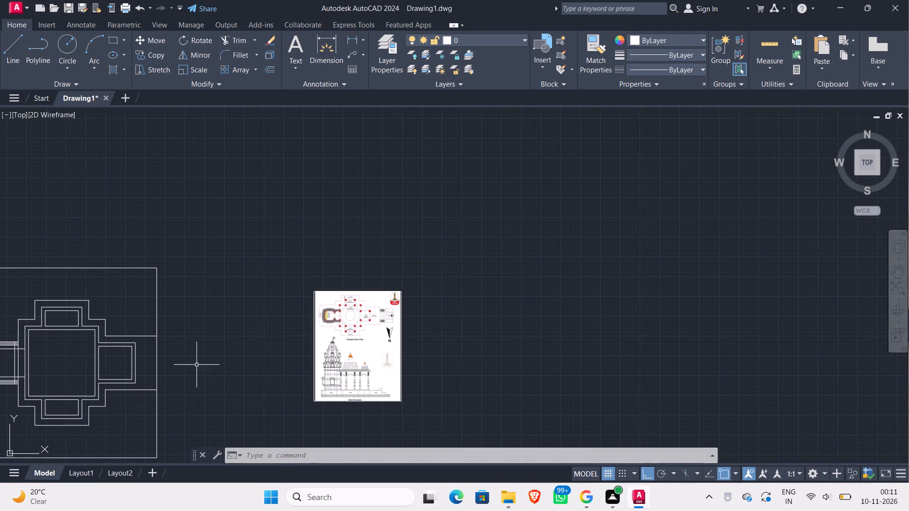
middle_drag(187, 367, 538, 256)
scroll(348, 256, up, 4)
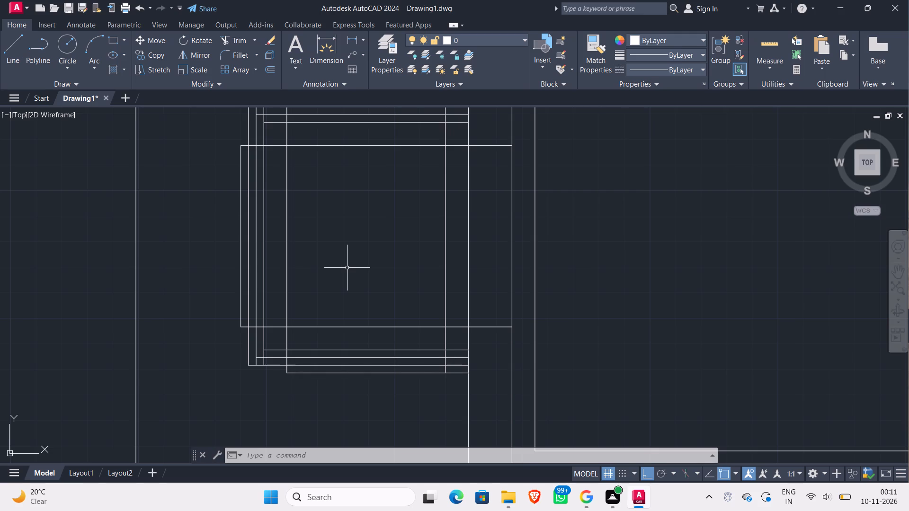
scroll(330, 272, down, 1)
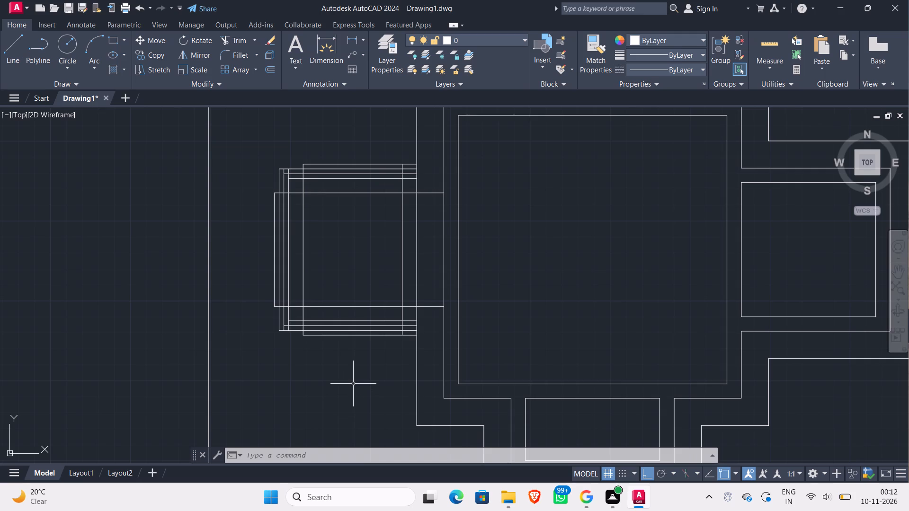
scroll(485, 308, down, 2)
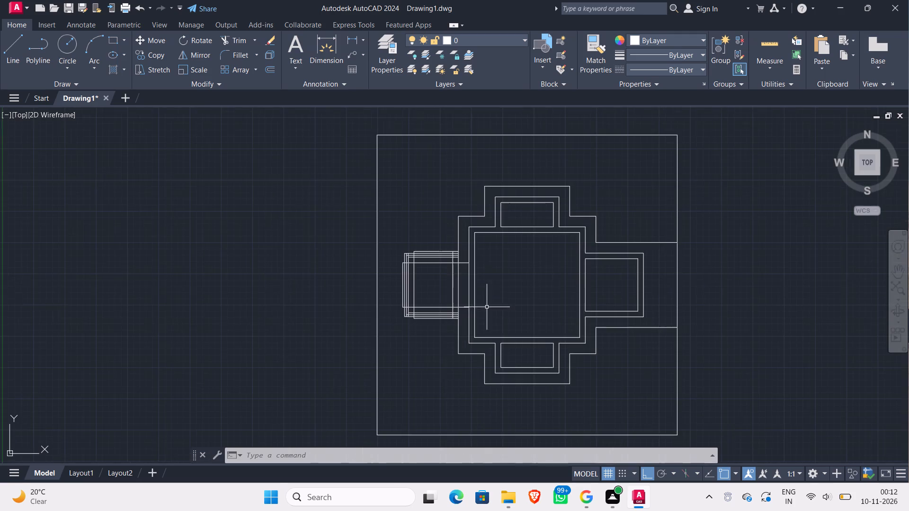
Examine the Garbh Grah's stepped outer walls and the Parikrma outline around them in the reference floor plan.
middle_drag(547, 277, 371, 301)
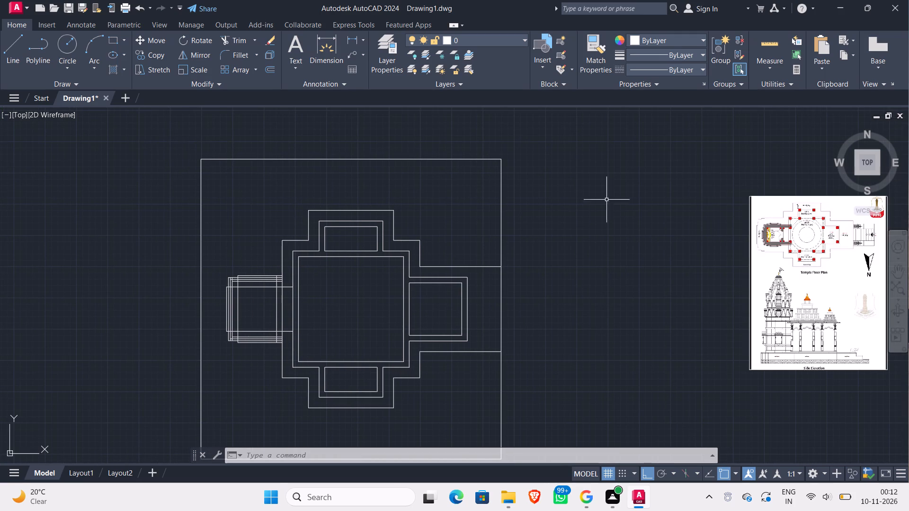
scroll(789, 243, up, 3)
scroll(740, 237, down, 1)
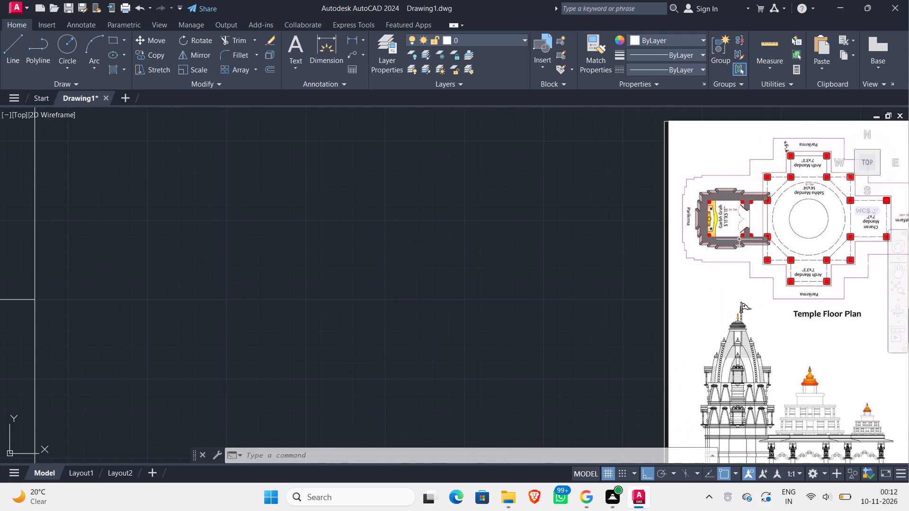
scroll(732, 209, up, 4)
scroll(730, 204, down, 2)
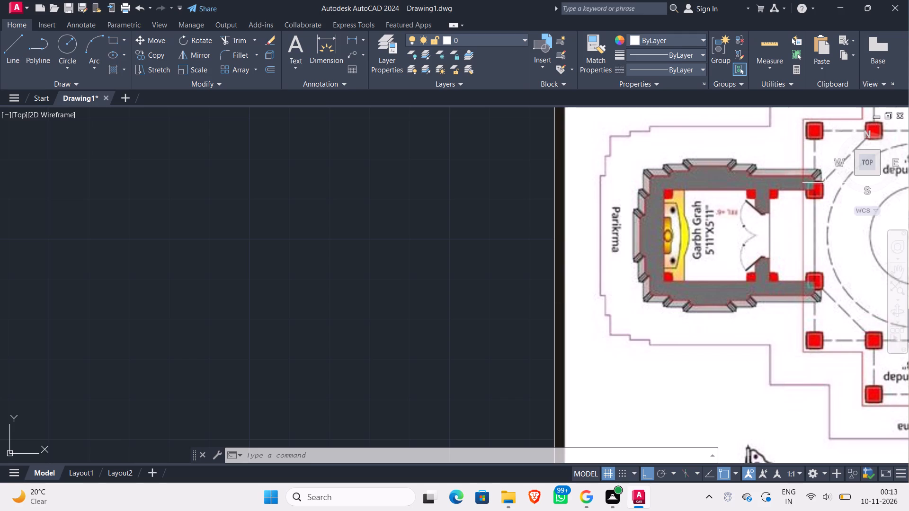
scroll(411, 331, down, 5)
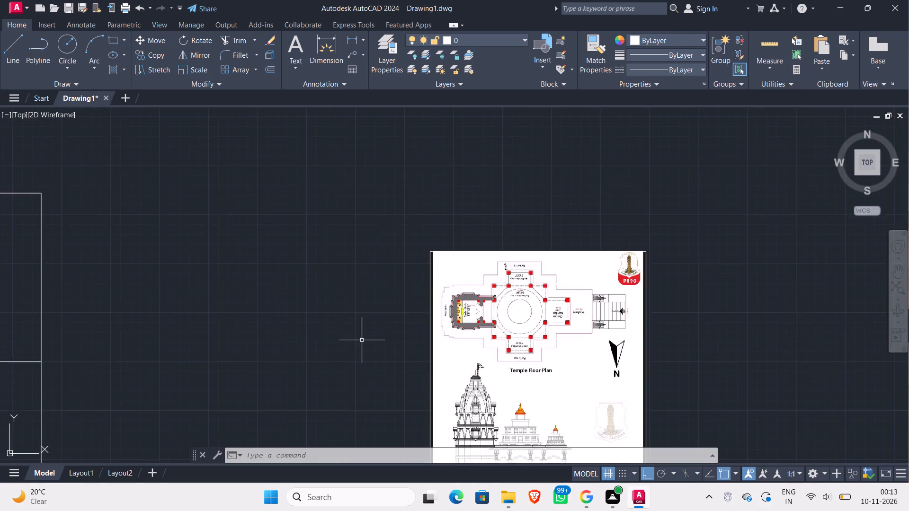
middle_drag(362, 338, 772, 281)
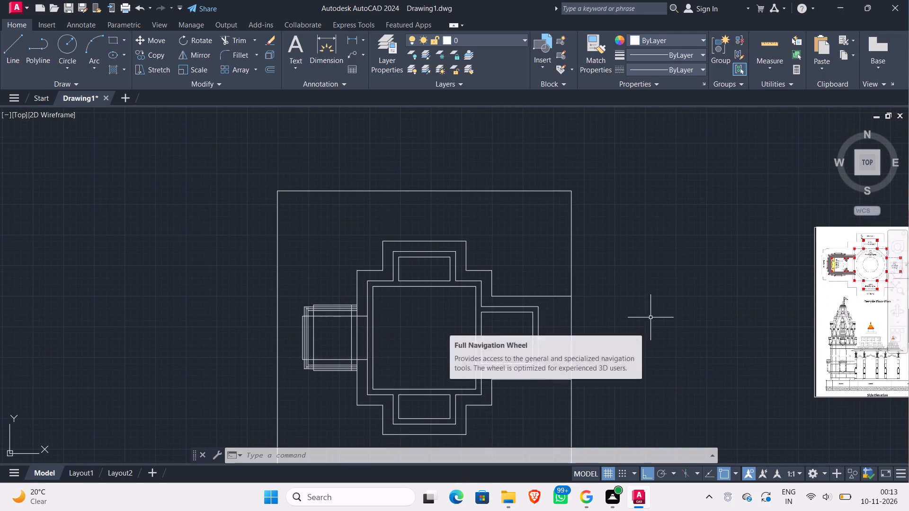
Compare the reference plan's Garbh Grah, Sabha Mandap and Ardh Mandap layout with the drawn temple outline.
middle_drag(651, 317, 422, 237)
scroll(614, 183, up, 3)
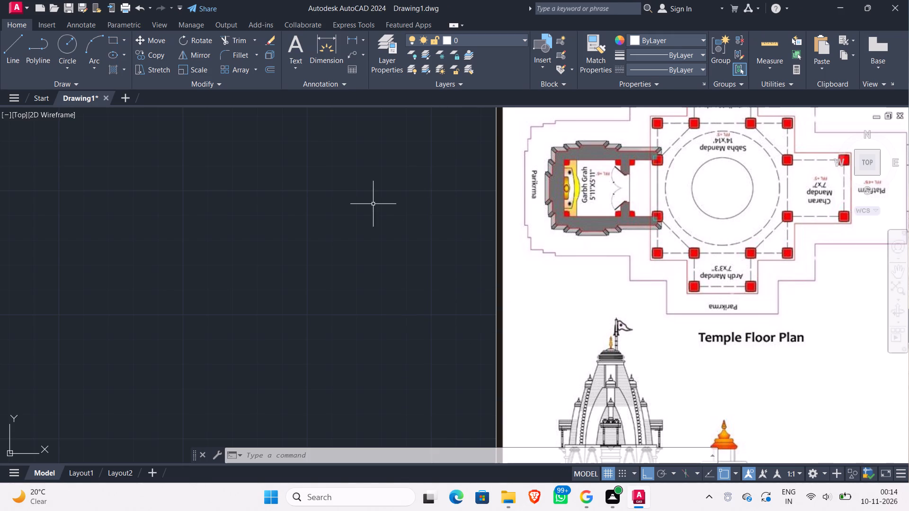
scroll(373, 203, down, 3)
middle_drag(373, 205, 579, 169)
middle_drag(473, 208, 473, 210)
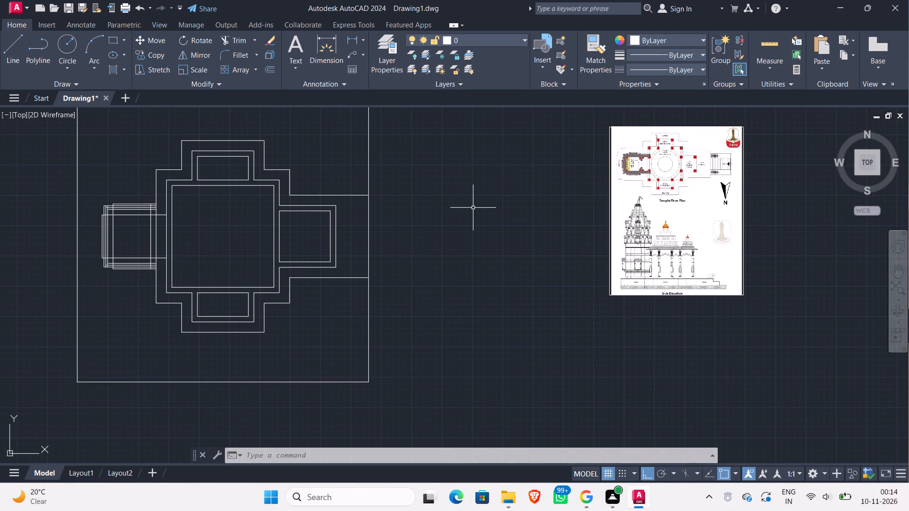
middle_drag(473, 210, 475, 226)
scroll(641, 185, up, 3)
middle_drag(605, 184, 620, 247)
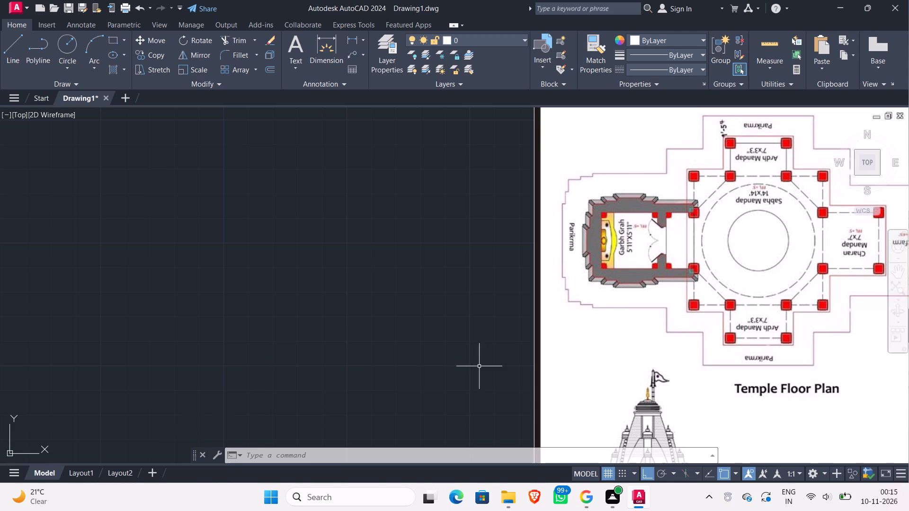
scroll(346, 300, down, 2)
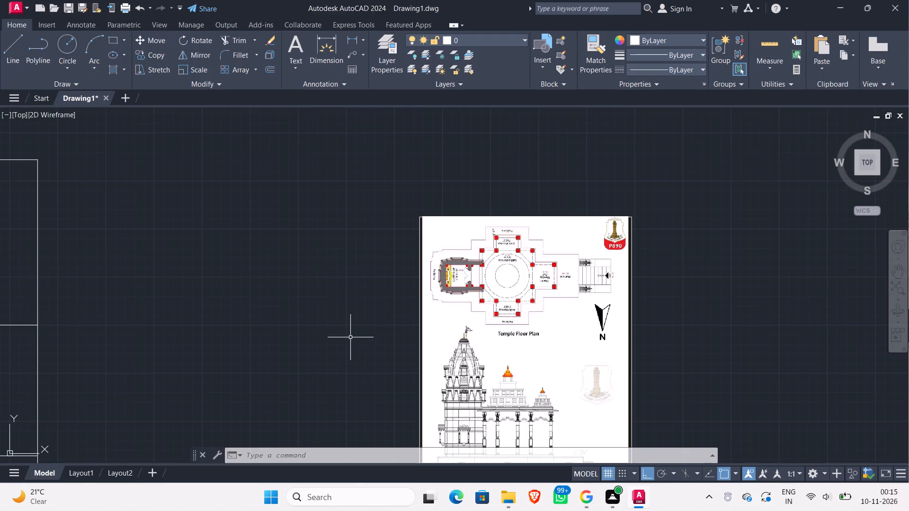
scroll(376, 331, down, 1)
middle_drag(306, 352, 482, 324)
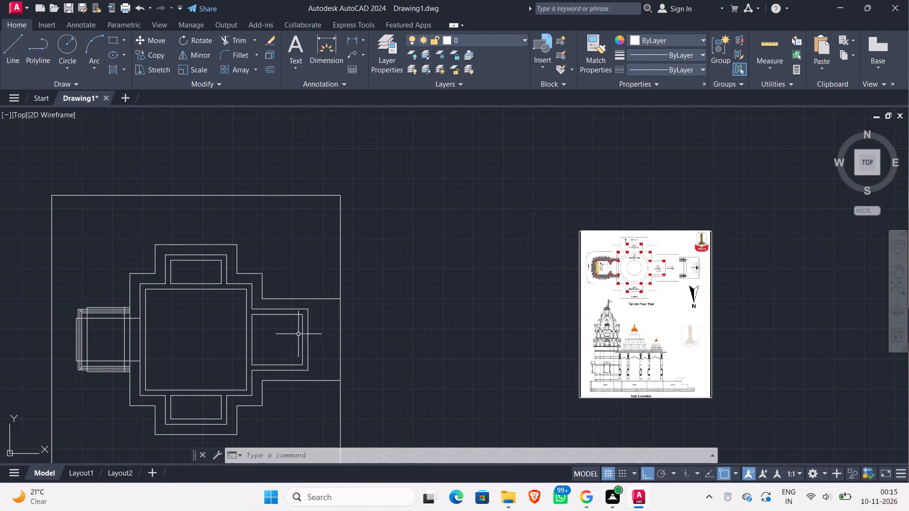
Examine the Garbh Grah walls and stepped Parikrma boundary in the reference plan against the drawn outline.
scroll(578, 254, up, 4)
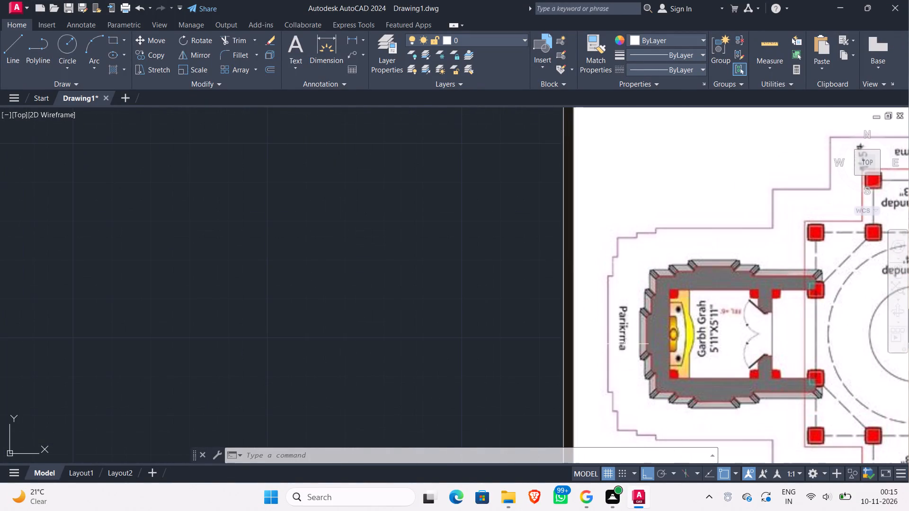
scroll(630, 339, up, 1)
scroll(628, 337, down, 2)
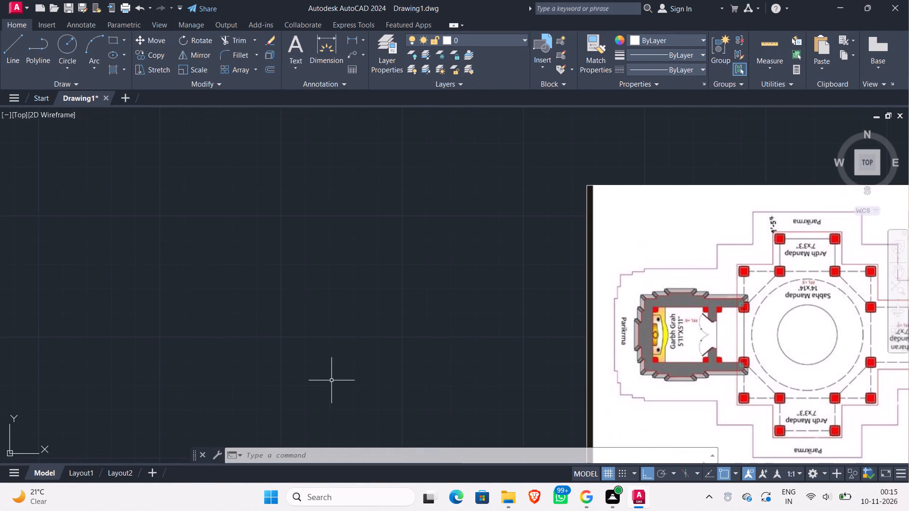
middle_drag(331, 378, 469, 295)
scroll(469, 291, down, 2)
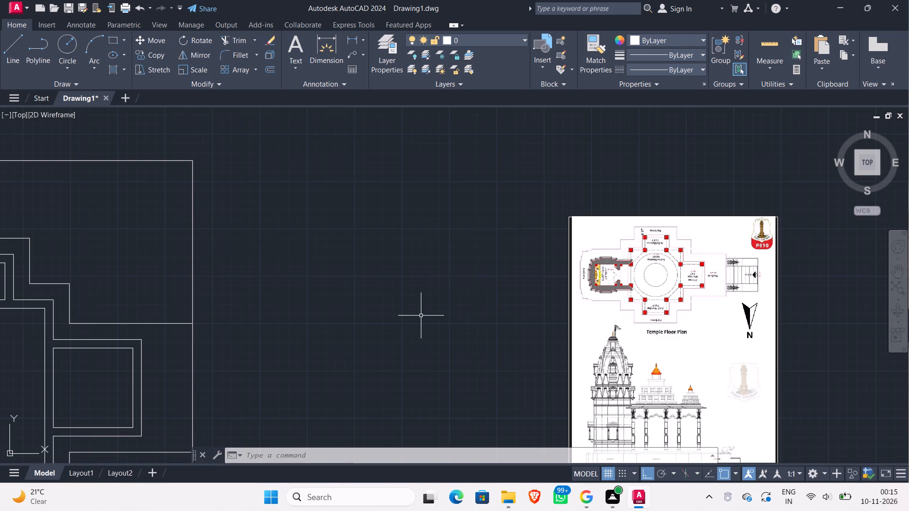
scroll(421, 316, down, 1)
scroll(511, 288, up, 2)
scroll(341, 336, down, 2)
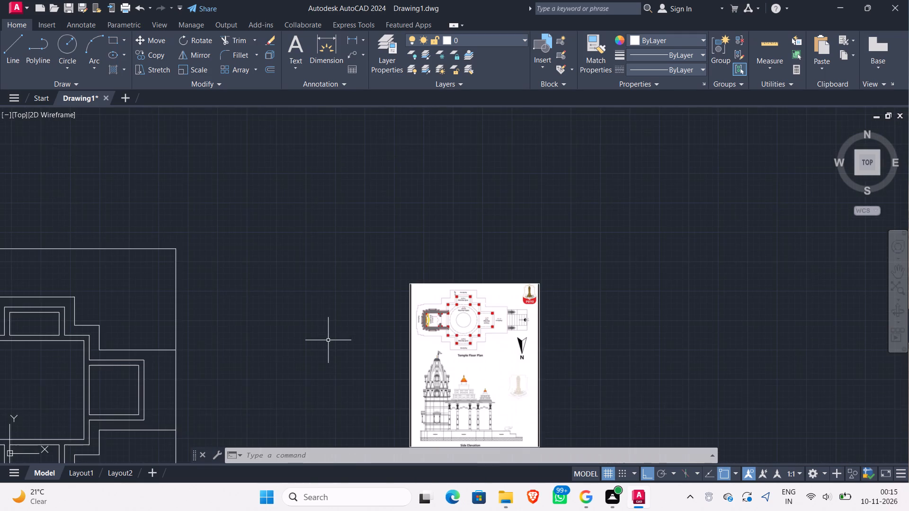
middle_drag(328, 340, 438, 313)
middle_drag(180, 351, 231, 340)
scroll(155, 352, down, 1)
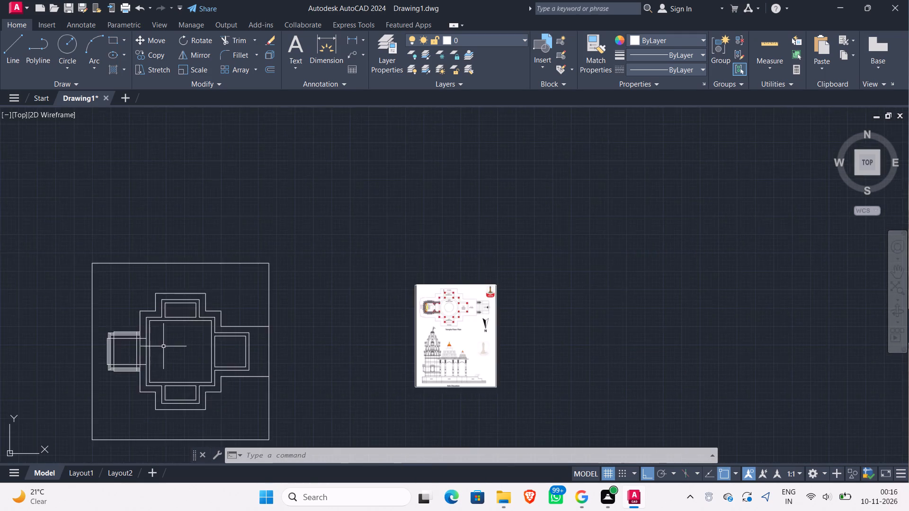
Compare the reference Garbh Grah with the drawn wall lines at its northwest corner beside the Sabha Mandap.
scroll(164, 345, up, 1)
scroll(621, 267, up, 4)
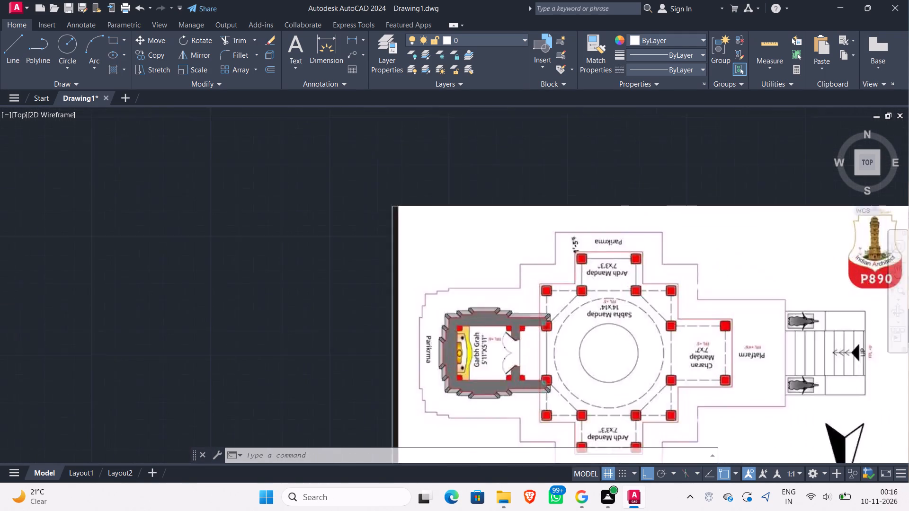
scroll(413, 326, down, 2)
middle_drag(232, 349, 400, 318)
scroll(535, 315, up, 1)
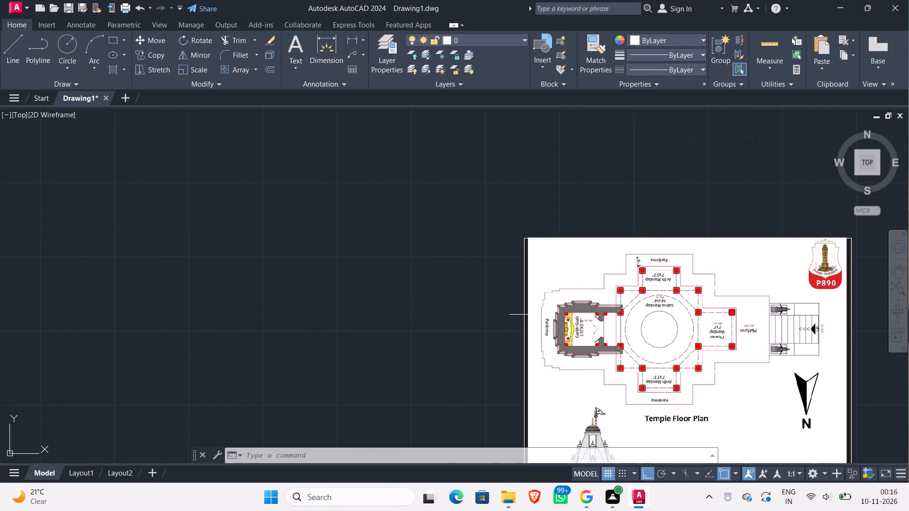
scroll(535, 315, up, 1)
scroll(519, 315, down, 3)
middle_drag(187, 379, 479, 314)
middle_drag(58, 354, 109, 352)
scroll(85, 335, up, 4)
scroll(117, 305, down, 2)
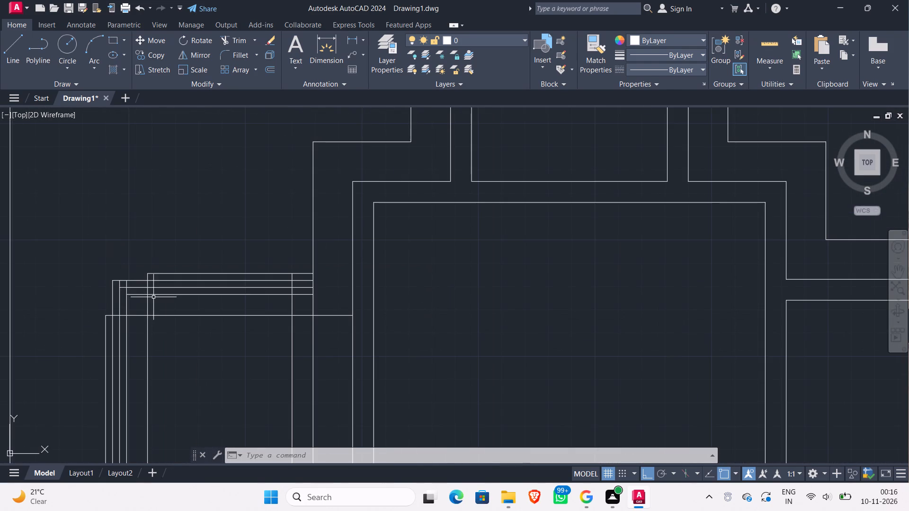
scroll(264, 323, down, 3)
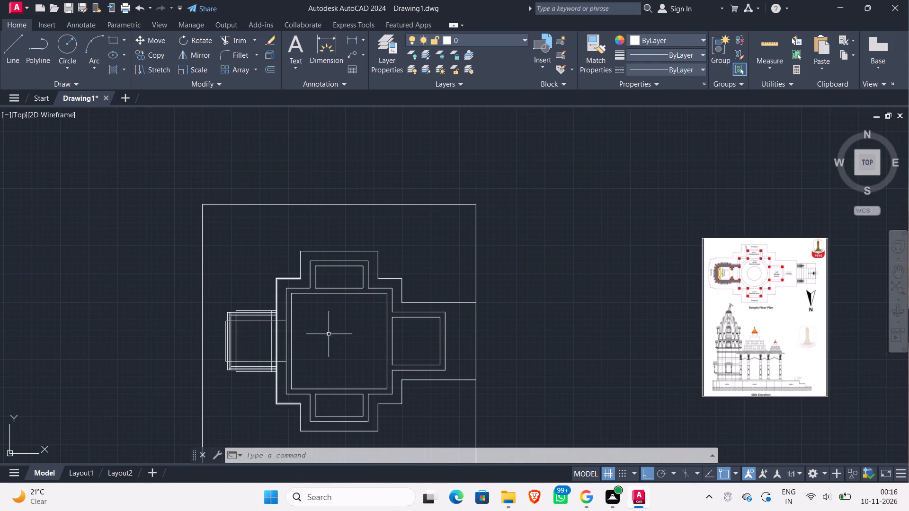
Compare the reference floor plan's overall outline with the drawn Garbh Grah and mandap lines.
scroll(733, 267, up, 2)
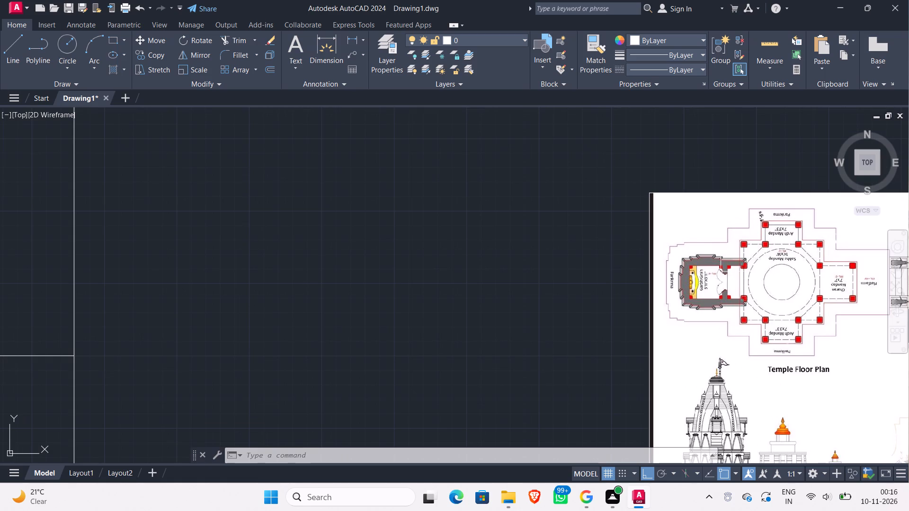
scroll(690, 274, up, 1)
scroll(686, 271, down, 2)
middle_drag(473, 321, 578, 287)
scroll(570, 284, down, 1)
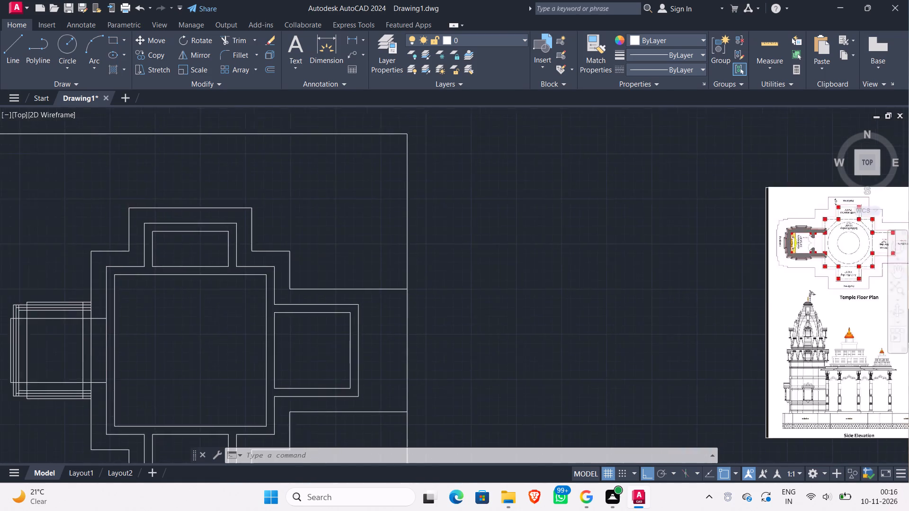
scroll(570, 284, down, 1)
middle_drag(549, 326, 548, 309)
scroll(407, 293, up, 2)
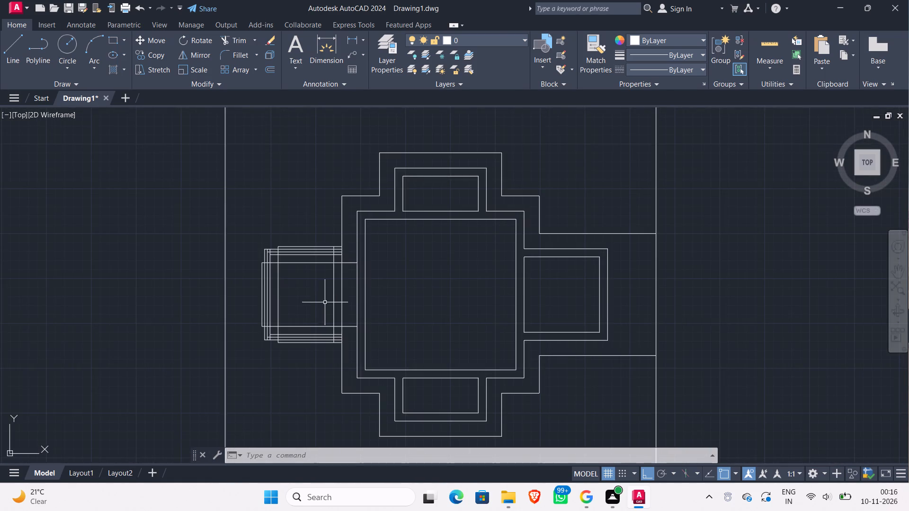
scroll(317, 300, up, 1)
scroll(310, 300, down, 1)
Examine the reference plan's Garbh Grah and the stepped Parikrma outline southwest of the Sabha Mandap against the drawn plan.
middle_drag(715, 327, 468, 339)
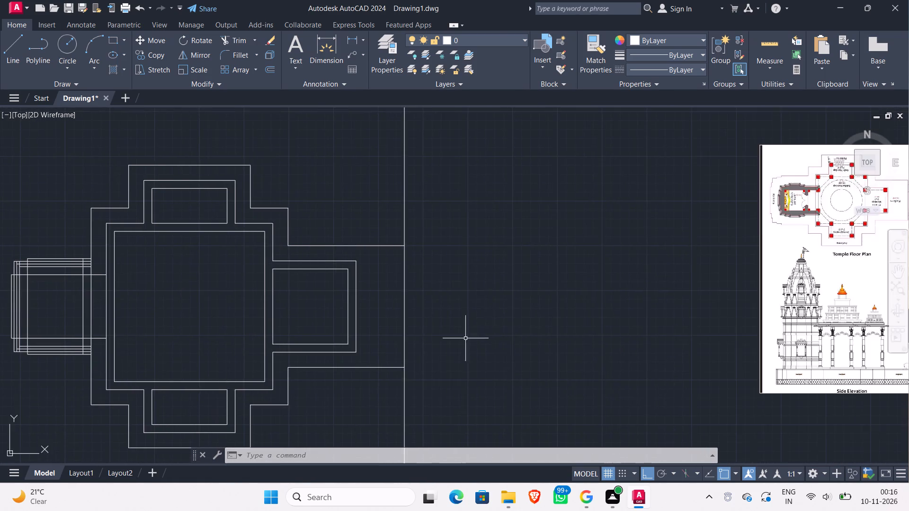
scroll(528, 328, down, 1)
scroll(694, 252, up, 2)
scroll(719, 282, up, 2)
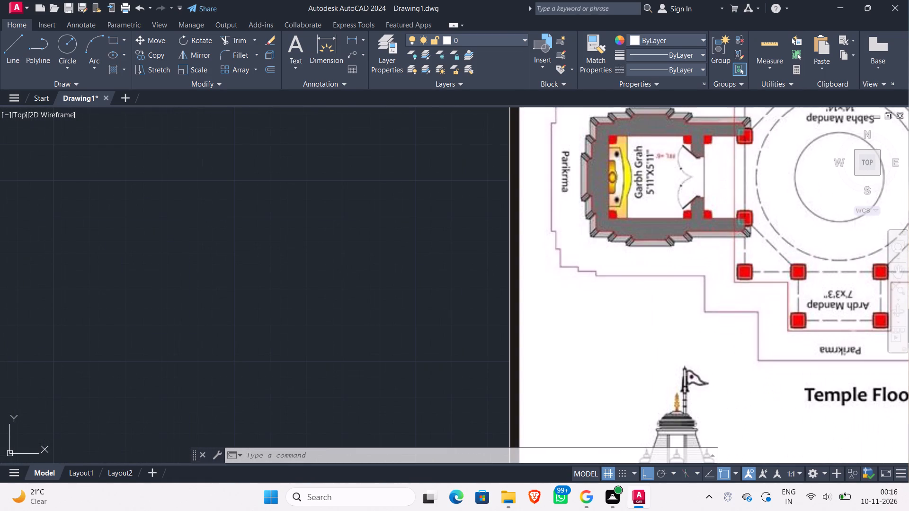
scroll(605, 262, down, 2)
middle_drag(96, 386, 229, 348)
scroll(229, 348, down, 2)
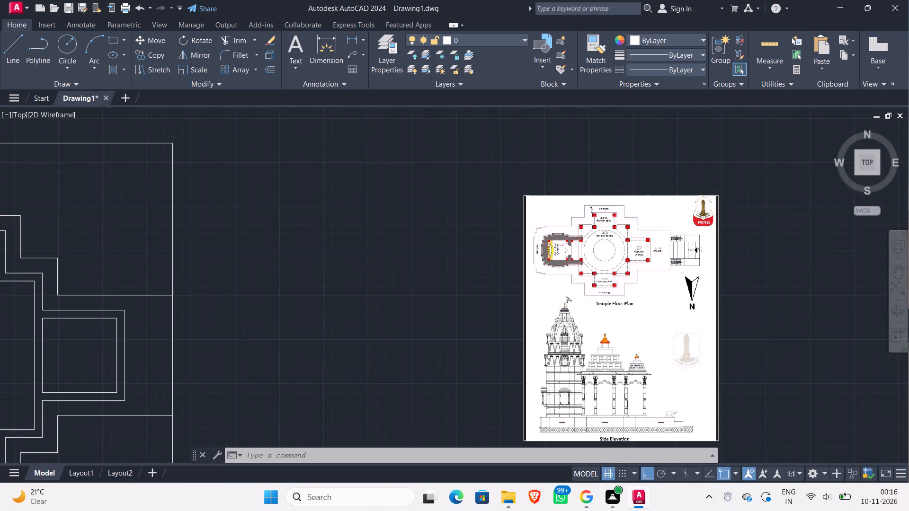
middle_drag(231, 361, 314, 352)
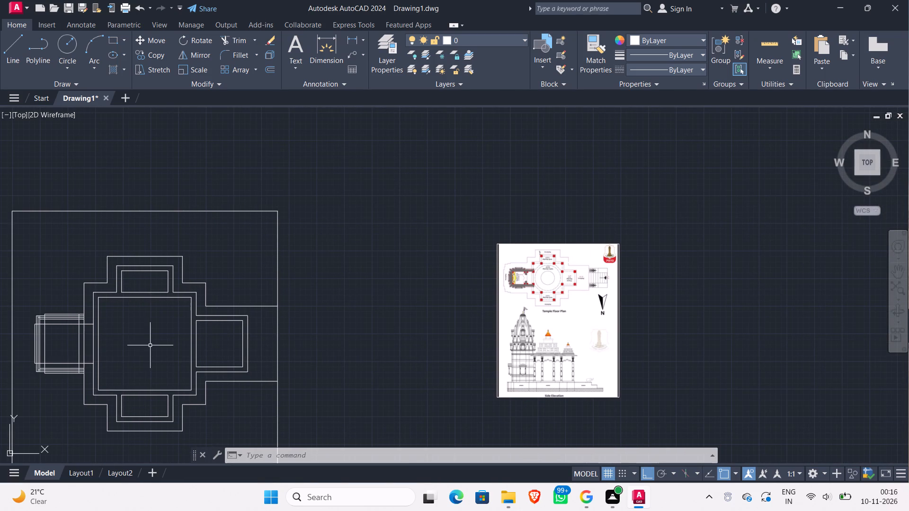
scroll(533, 269, up, 1)
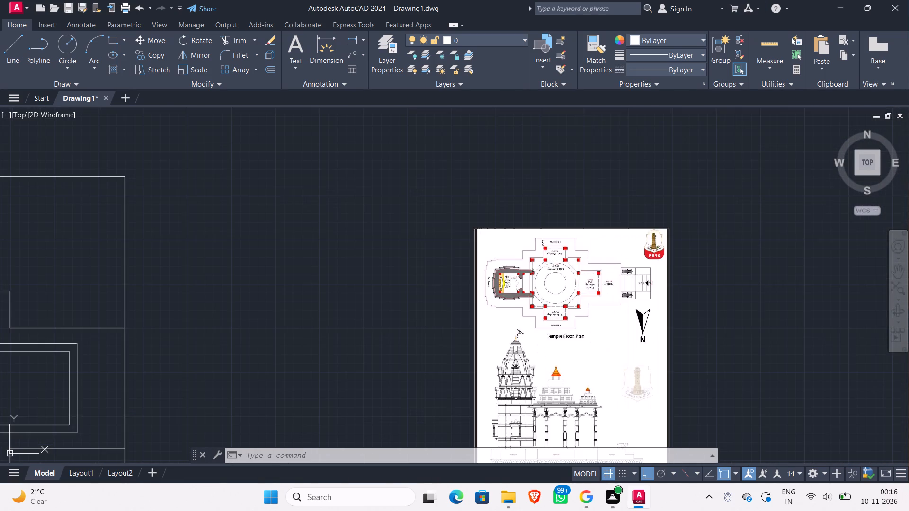
scroll(511, 264, up, 3)
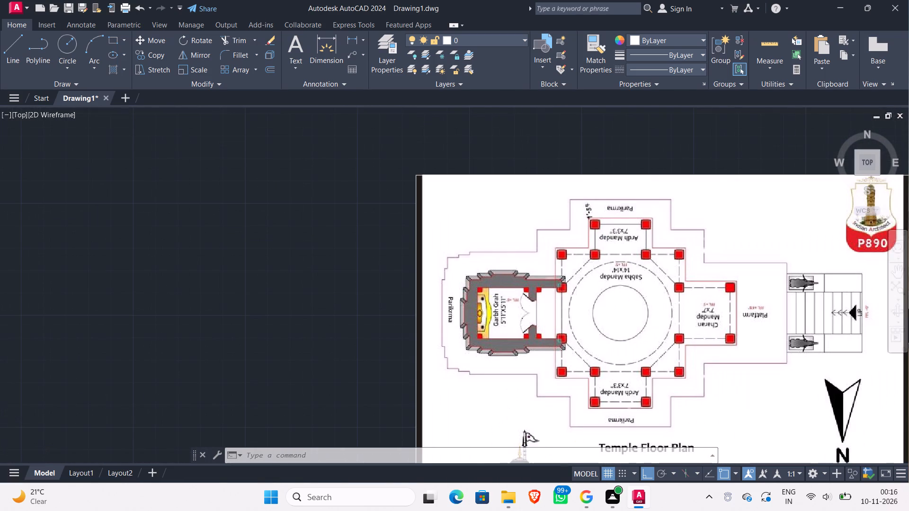
scroll(488, 259, down, 4)
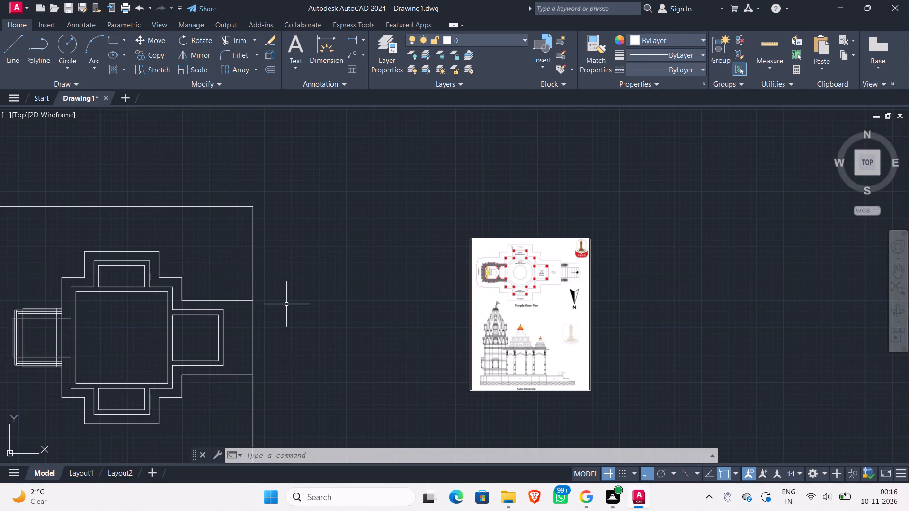
middle_drag(286, 304, 337, 301)
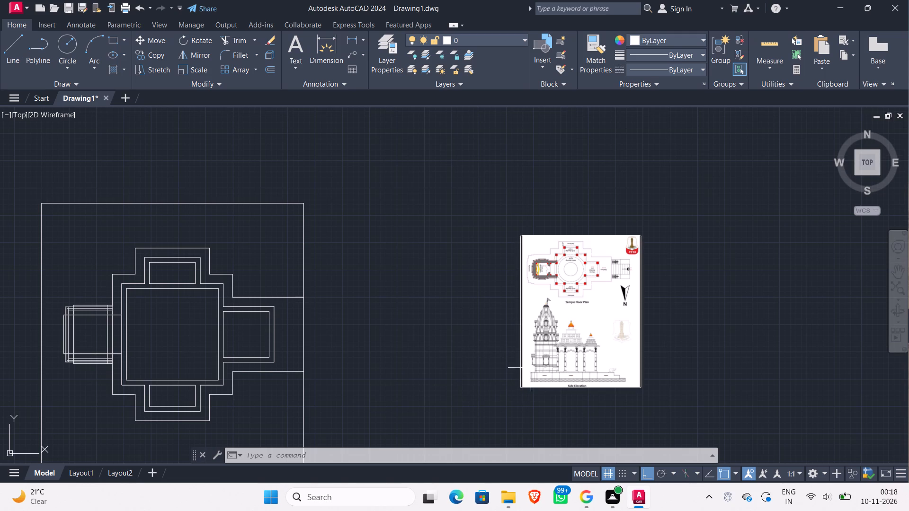
Compare the Garbh Grah and its surrounding Parikrma in the reference floor plan with the drawn wall lines west of the Sabha Mandap.
middle_drag(432, 368, 527, 352)
middle_drag(490, 373, 509, 345)
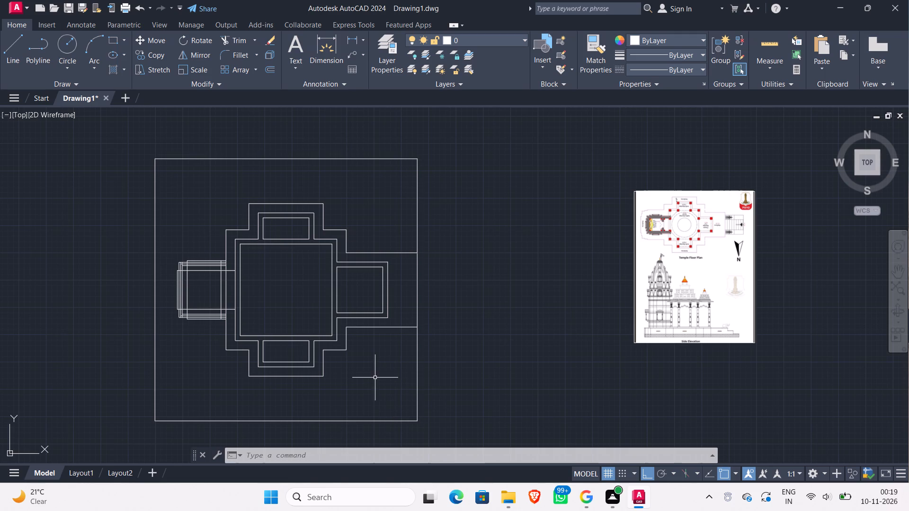
middle_drag(365, 383, 386, 352)
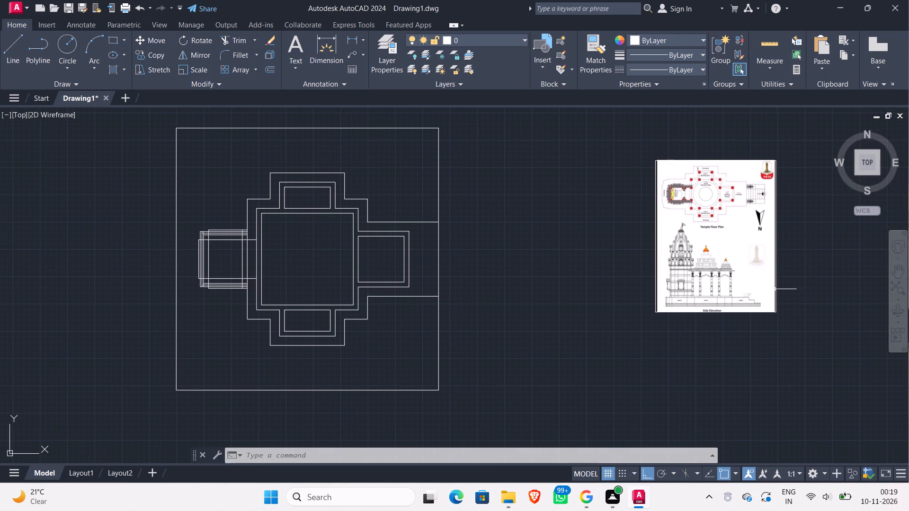
scroll(702, 192, up, 3)
scroll(644, 204, up, 1)
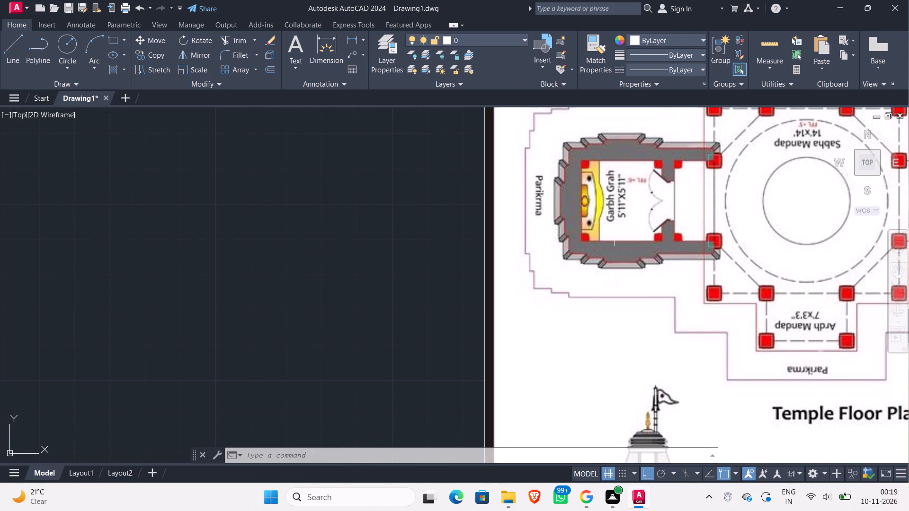
scroll(78, 347, down, 1)
middle_drag(82, 344, 125, 336)
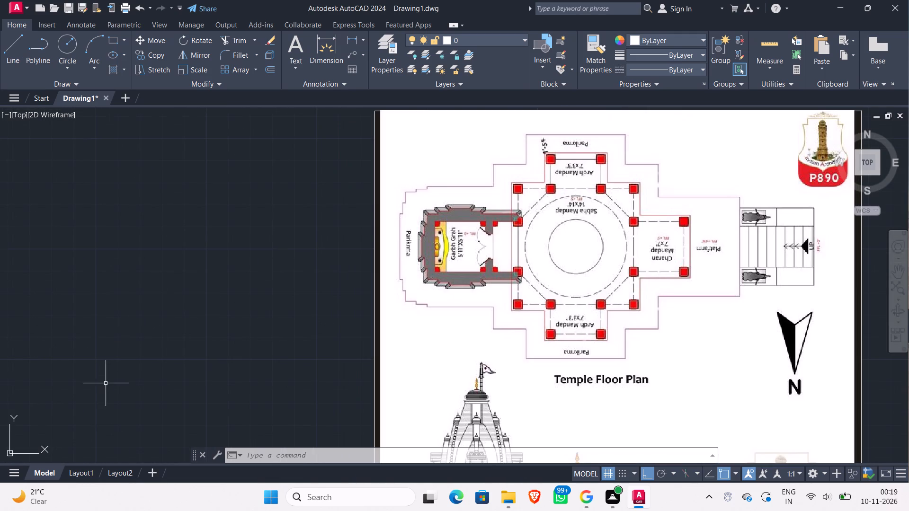
scroll(424, 245, up, 1)
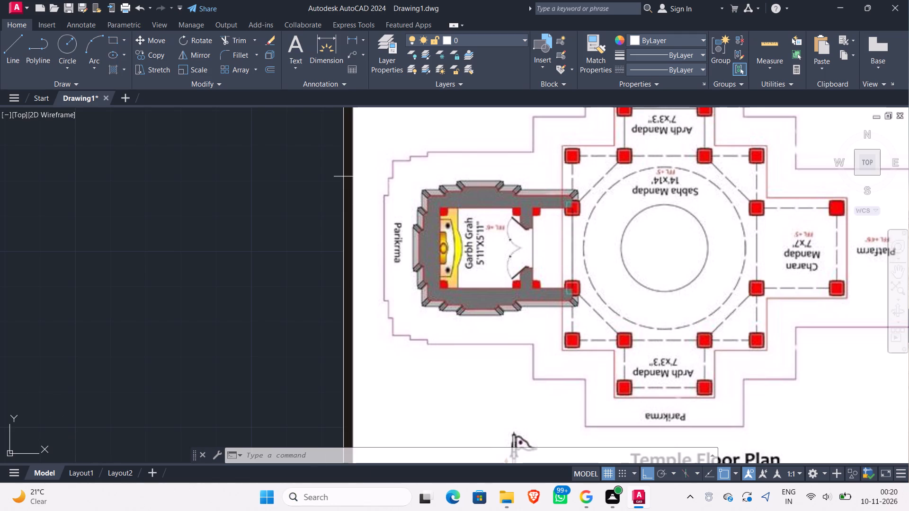
scroll(268, 251, down, 2)
middle_drag(268, 251, 663, 206)
scroll(435, 236, down, 2)
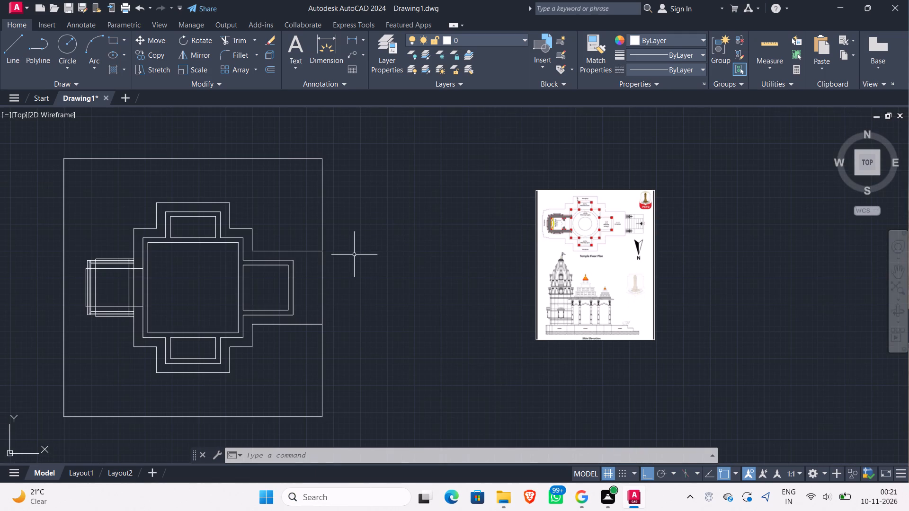
scroll(116, 285, up, 2)
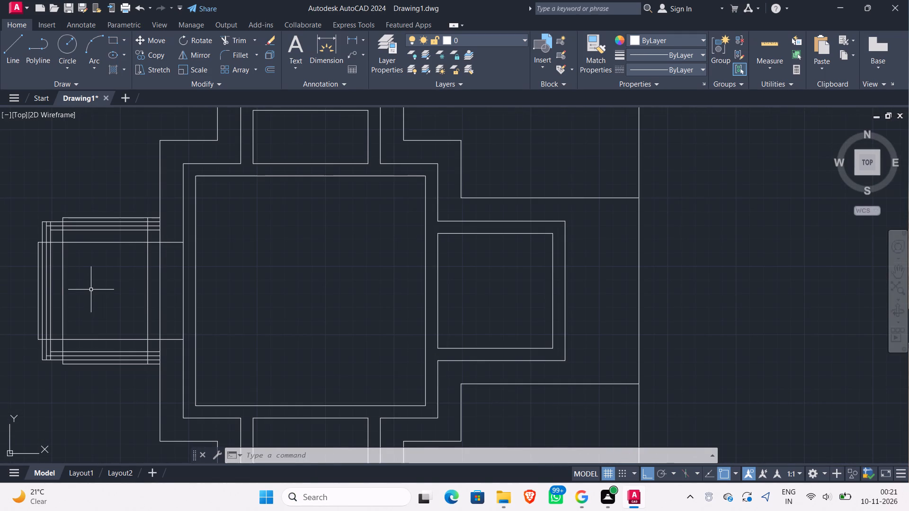
scroll(95, 286, down, 1)
middle_drag(95, 286, 103, 262)
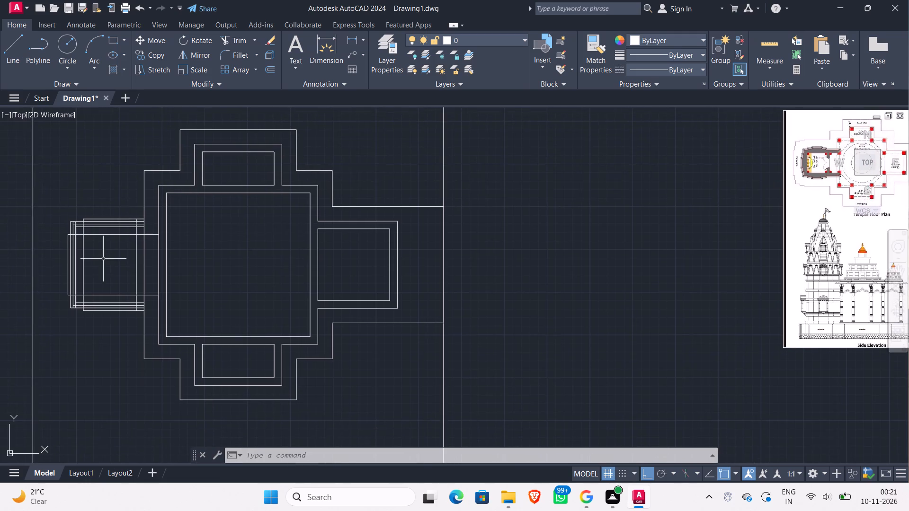
Examine the reference plan's Garbh Grah, southern Ardh Mandap and overall temple outline against the drawn plan.
scroll(103, 258, down, 1)
scroll(542, 217, up, 2)
scroll(535, 175, up, 2)
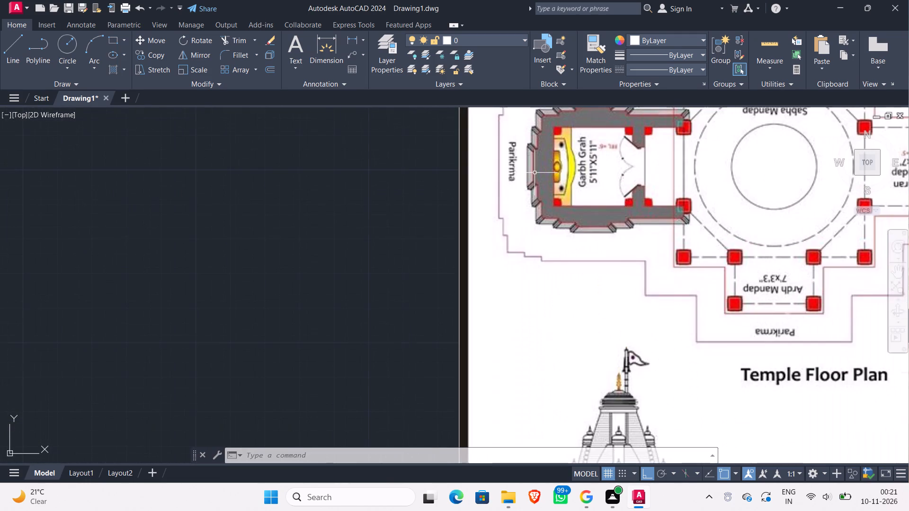
scroll(535, 172, down, 2)
scroll(535, 172, up, 2)
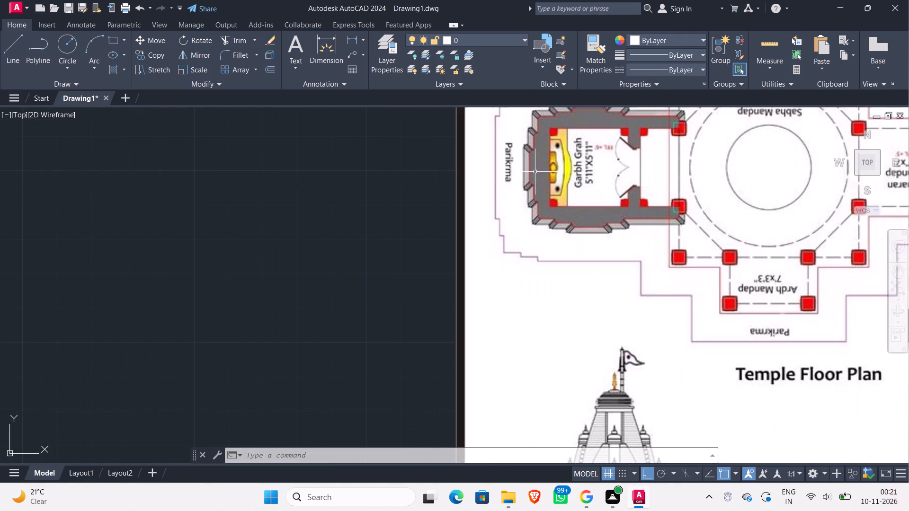
scroll(535, 172, down, 3)
middle_drag(452, 206, 535, 196)
scroll(357, 234, down, 1)
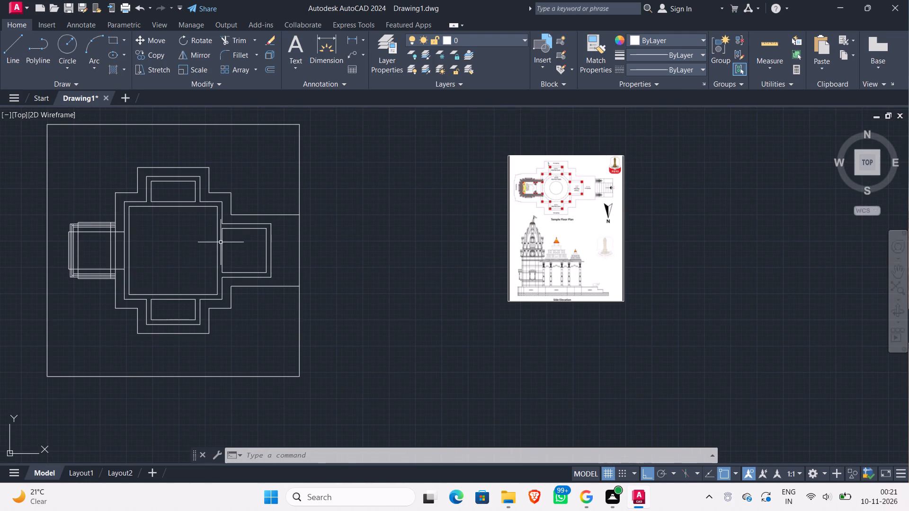
middle_drag(182, 243, 252, 236)
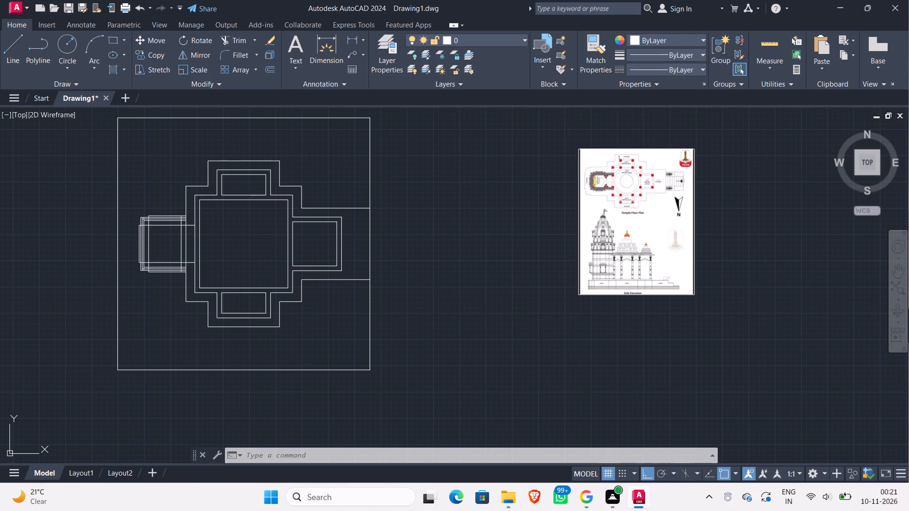
scroll(638, 202, up, 2)
middle_drag(574, 198, 654, 244)
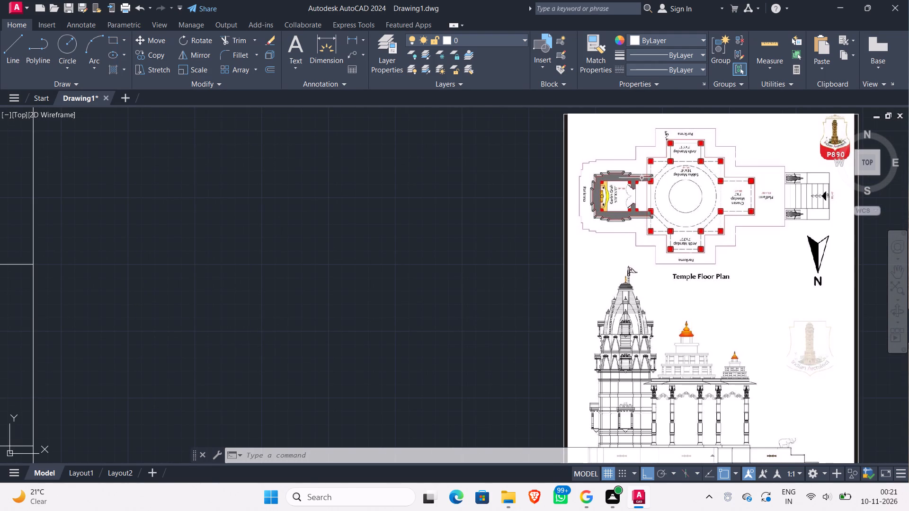
middle_drag(432, 238, 474, 238)
scroll(445, 238, down, 1)
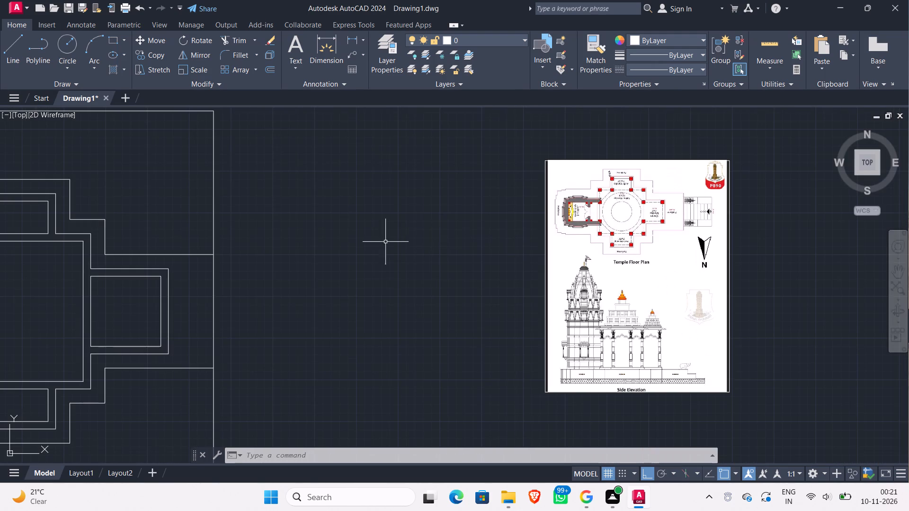
middle_drag(379, 243, 456, 238)
middle_drag(345, 246, 358, 245)
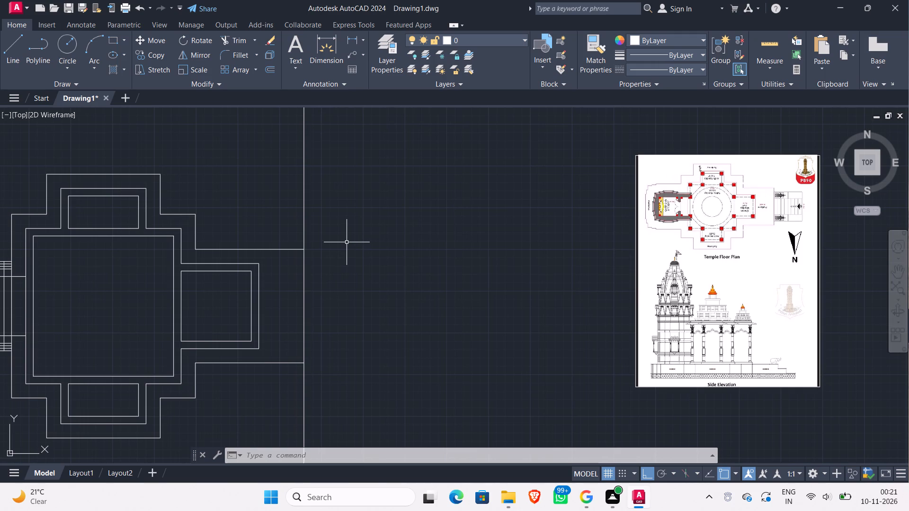
Check the reference Garbh Grah's stepped outer walls and doorway against the drawn Garbh Grah and mandap outlines.
scroll(667, 211, up, 3)
scroll(660, 179, down, 1)
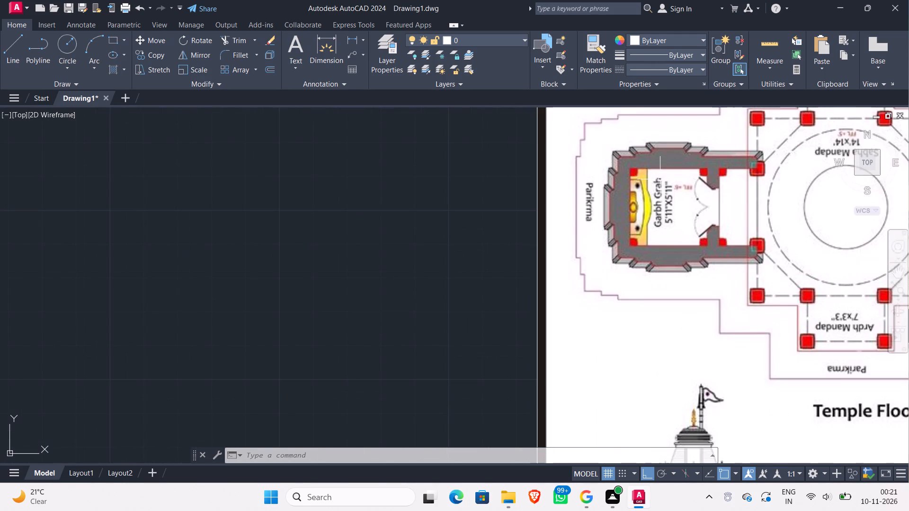
scroll(660, 179, down, 1)
scroll(465, 243, down, 1)
middle_drag(414, 255, 527, 246)
scroll(463, 251, down, 2)
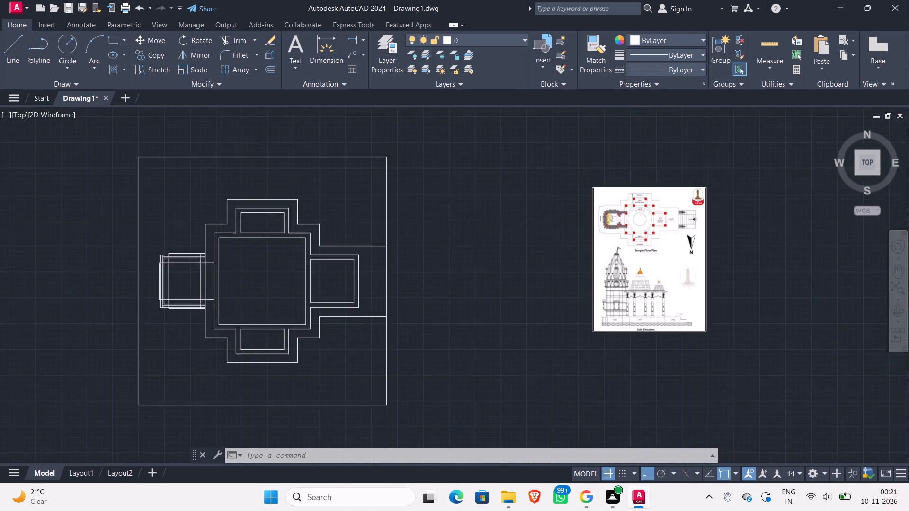
middle_drag(446, 252, 506, 280)
scroll(401, 272, up, 2)
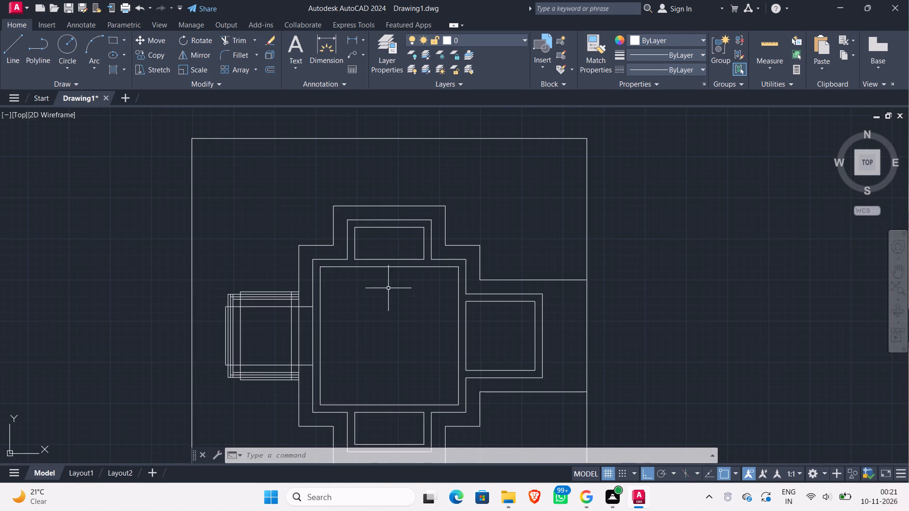
middle_drag(387, 294, 372, 270)
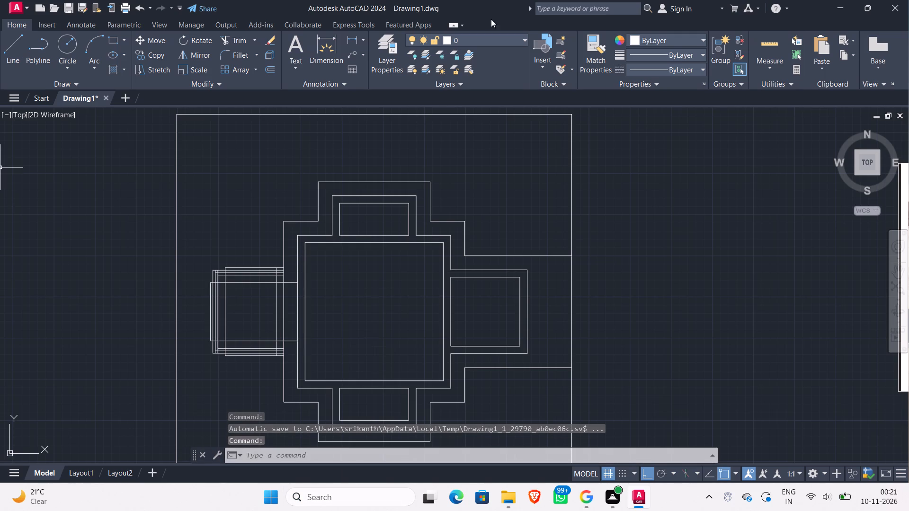
middle_drag(397, 320, 397, 319)
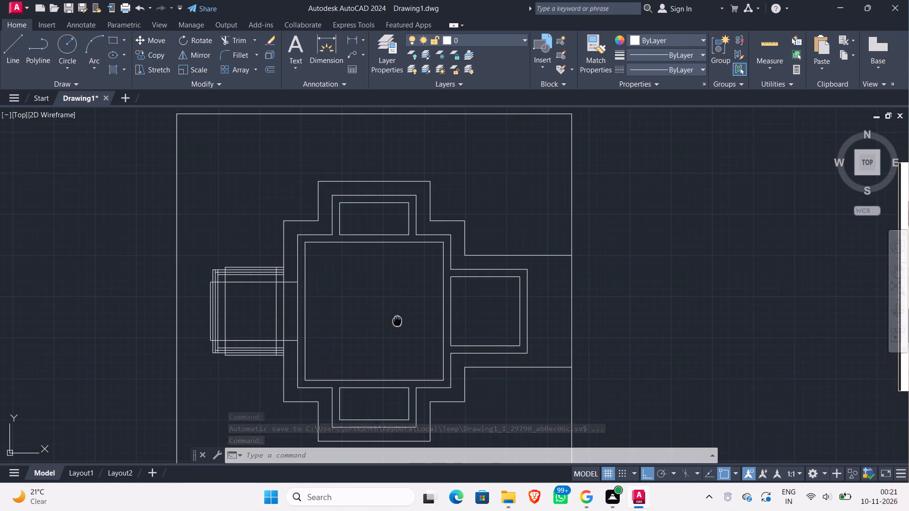
middle_drag(397, 319, 398, 262)
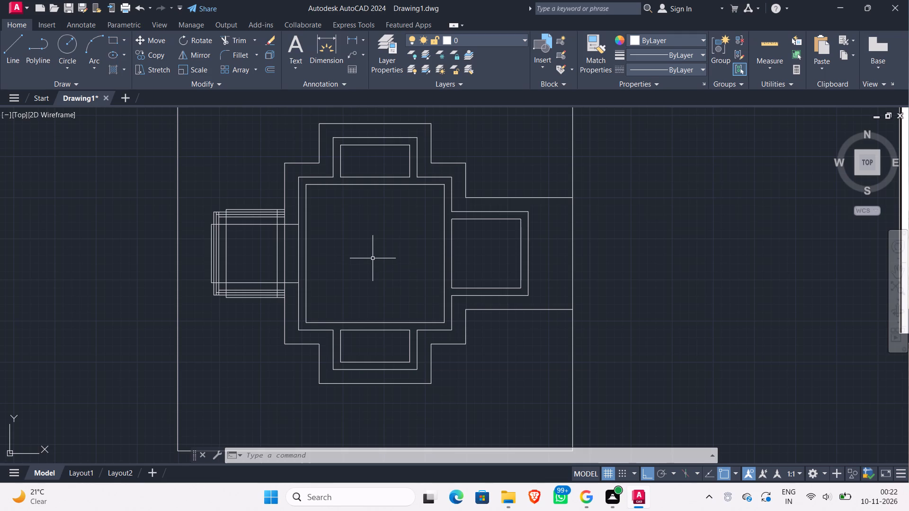
Study the stepped wall projections and Parikrma corners around the reference Garbh Grah, comparing them with the drawn overlapping wall lines.
scroll(643, 273, down, 2)
middle_drag(643, 273, 498, 291)
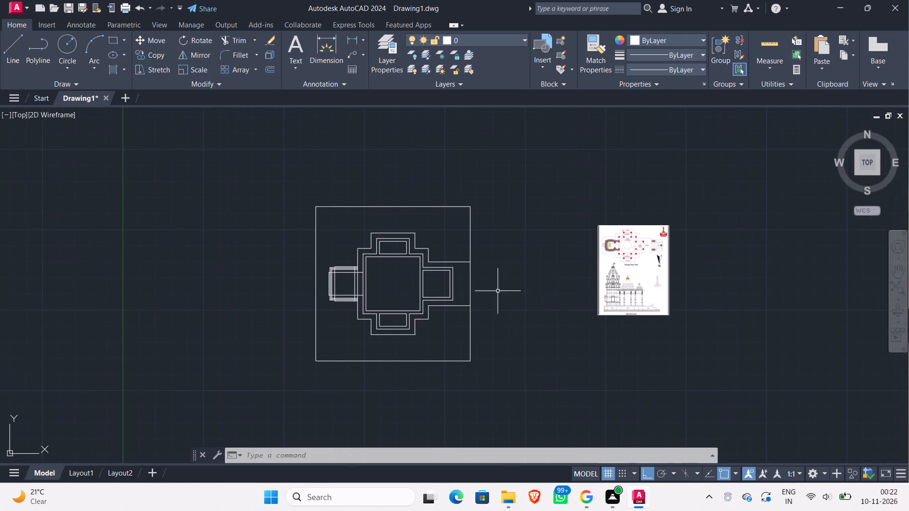
scroll(594, 240, up, 4)
scroll(712, 261, up, 3)
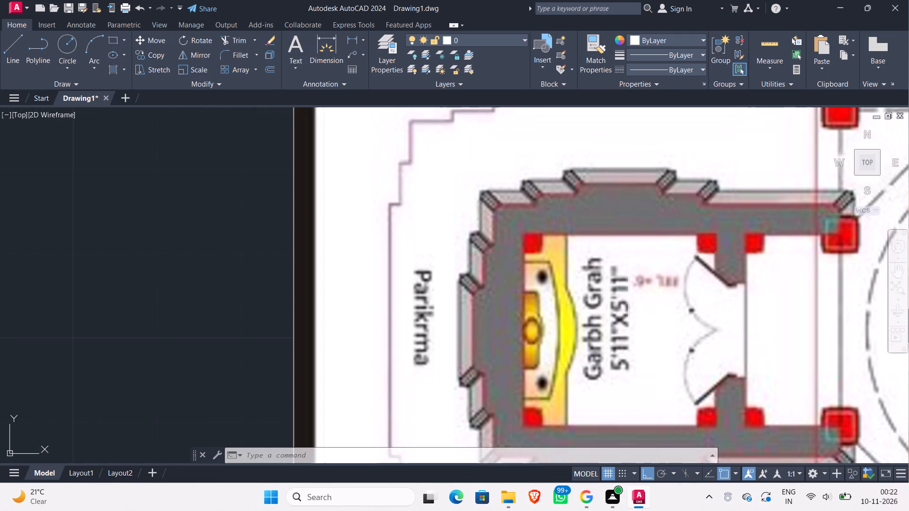
scroll(624, 294, down, 2)
scroll(635, 263, up, 2)
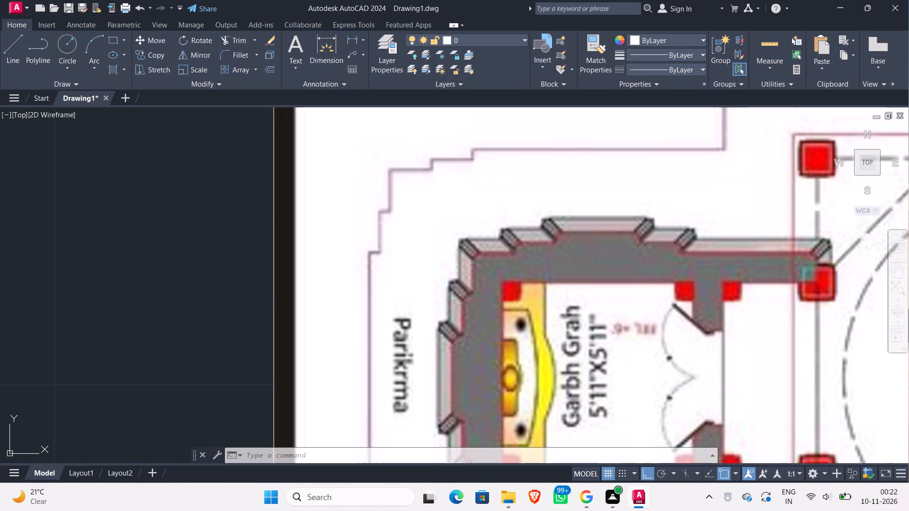
scroll(168, 241, down, 1)
middle_drag(168, 240, 531, 132)
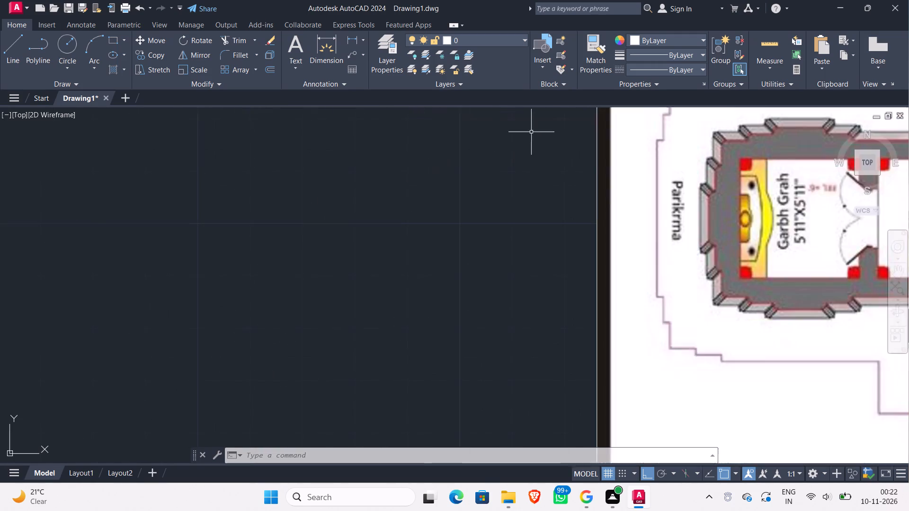
scroll(448, 160, down, 3)
middle_drag(340, 194, 579, 170)
scroll(340, 194, down, 1)
scroll(513, 177, down, 1)
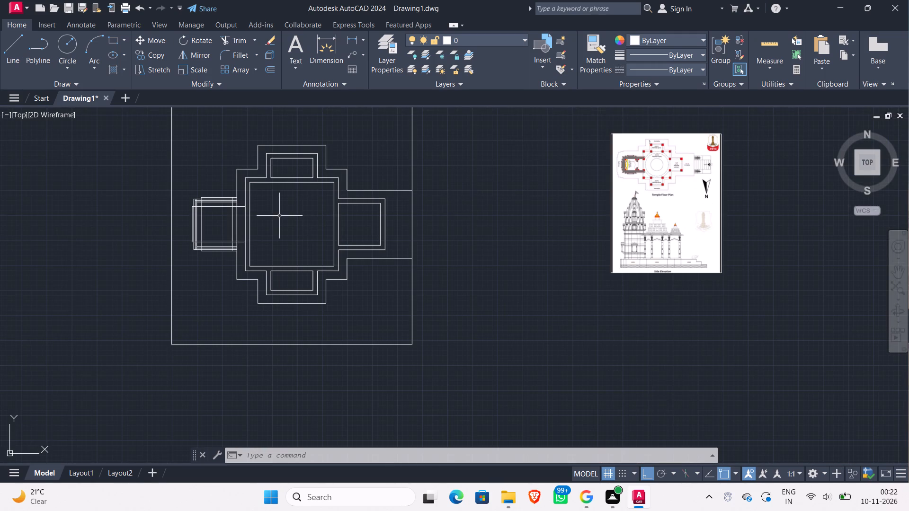
middle_drag(279, 214, 384, 221)
scroll(307, 207, up, 1)
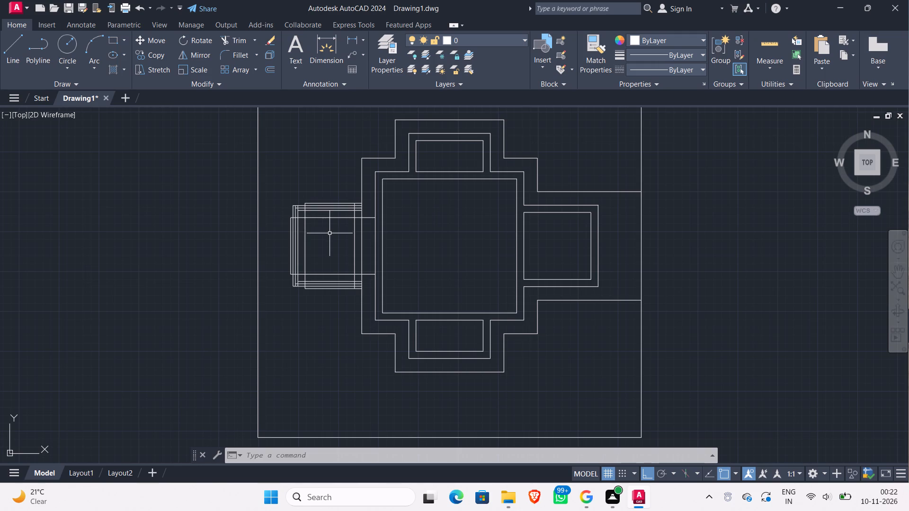
middle_drag(333, 238, 339, 234)
middle_drag(339, 234, 362, 214)
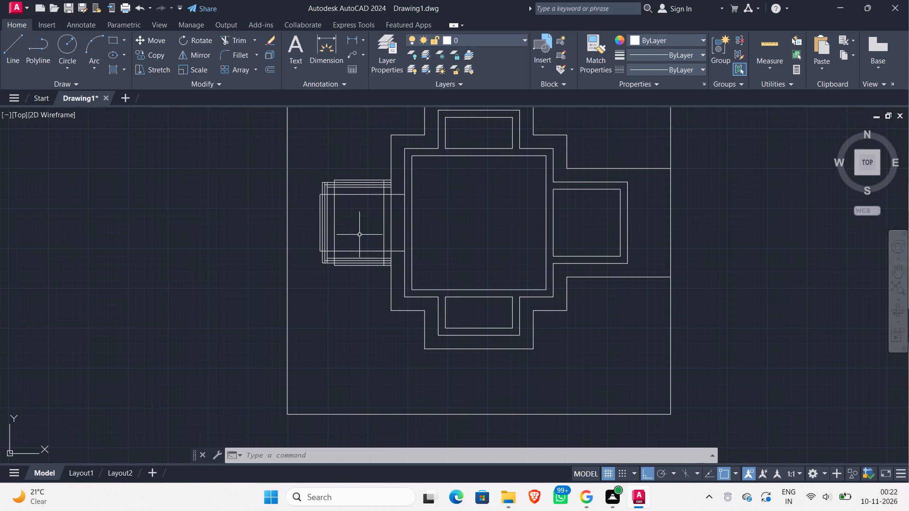
scroll(356, 229, up, 2)
scroll(344, 215, down, 2)
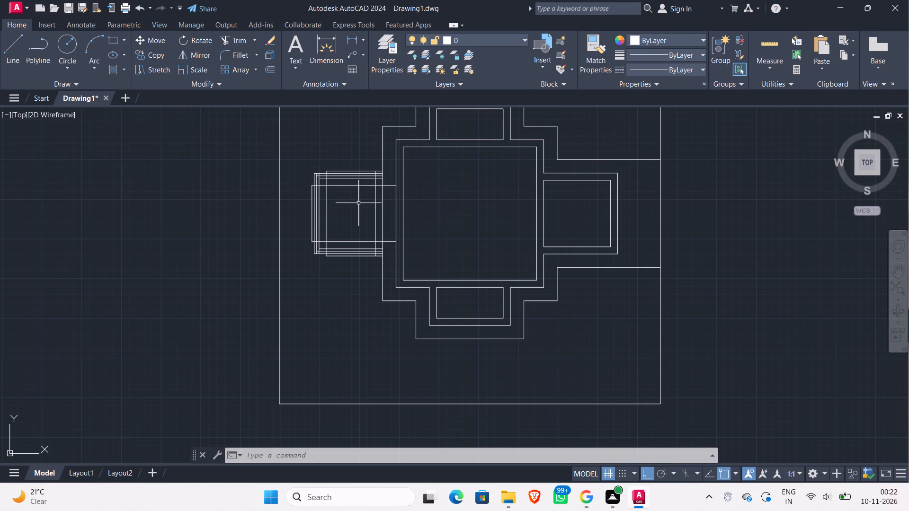
Inspect the reference Garbh Grah's wall offsets, doorway and junction with the Sabha Mandap, along with the surrounding Parikrma outline.
middle_drag(733, 231, 309, 261)
scroll(388, 236, down, 1)
scroll(488, 177, up, 2)
scroll(551, 172, up, 4)
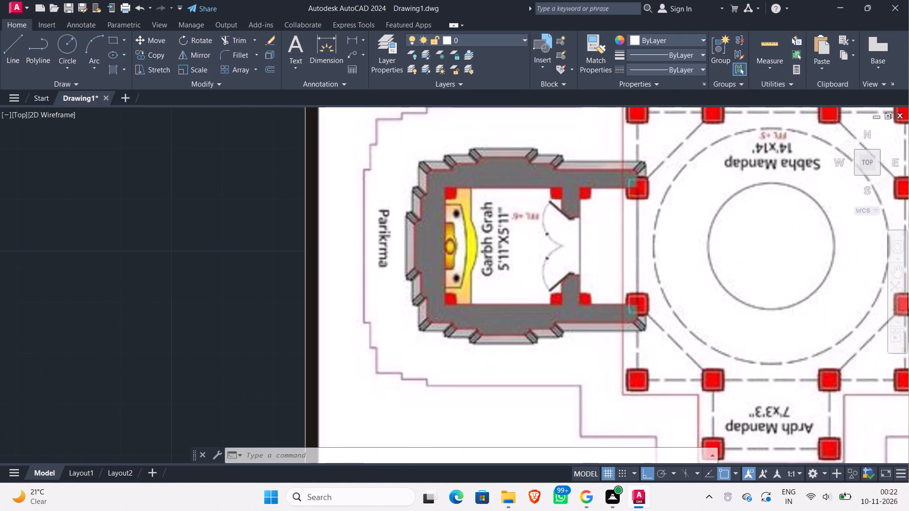
scroll(552, 171, down, 3)
scroll(552, 175, up, 3)
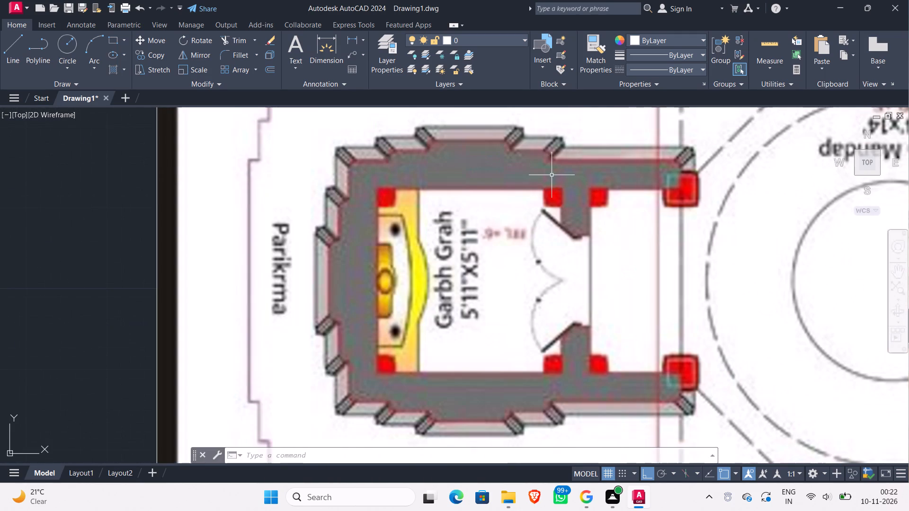
scroll(552, 175, down, 6)
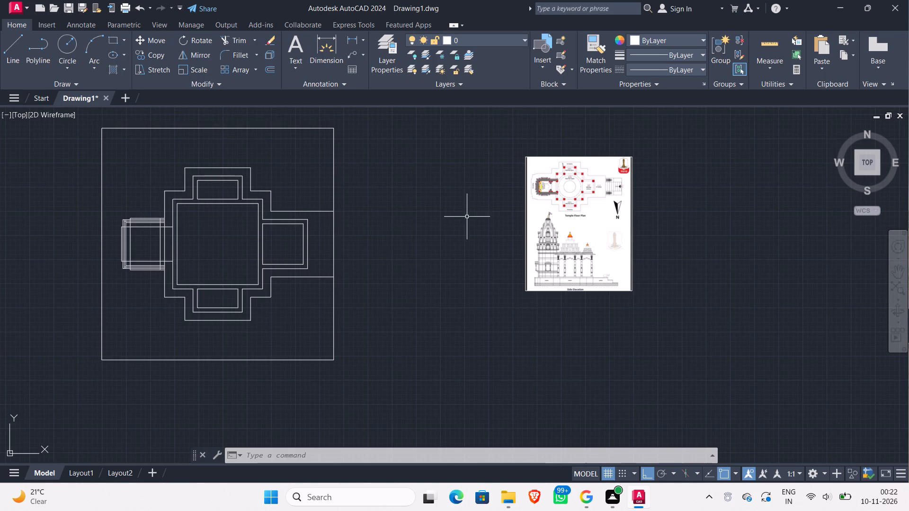
scroll(546, 184, up, 4)
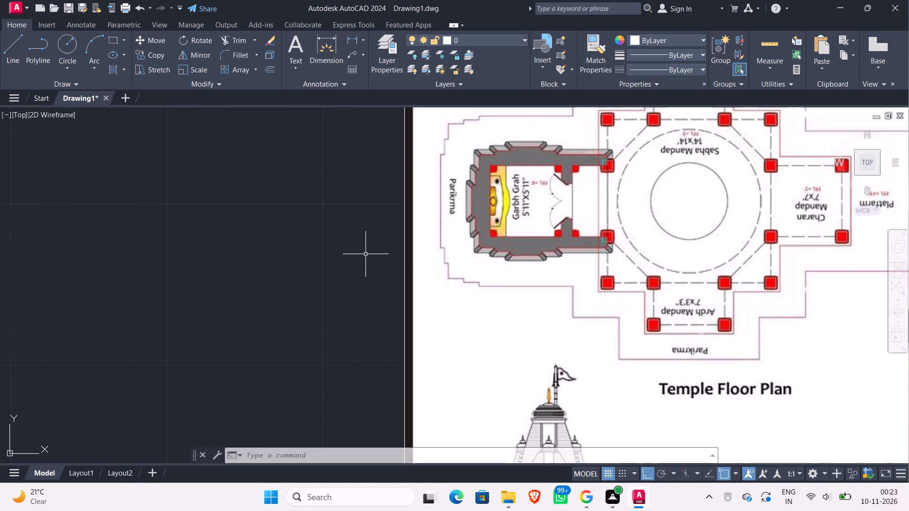
scroll(366, 252, down, 4)
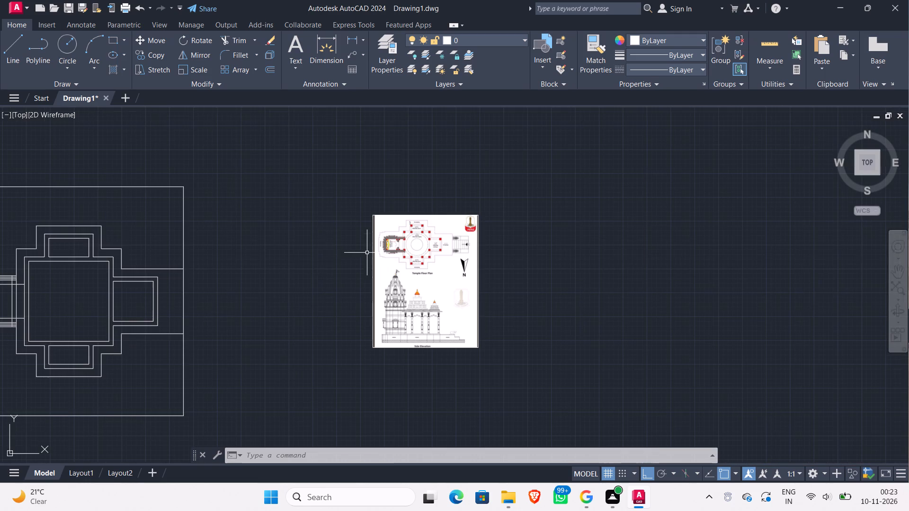
Examine the reference Garbh Grah's stepped outer wall, particularly its lower-left corner and the surrounding Parikrma outline.
middle_drag(303, 264, 530, 245)
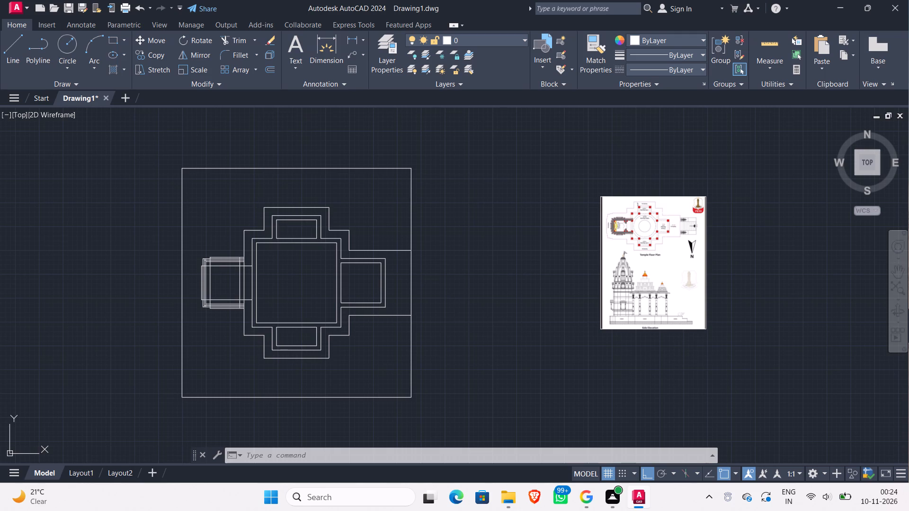
scroll(656, 229, up, 2)
scroll(550, 220, up, 3)
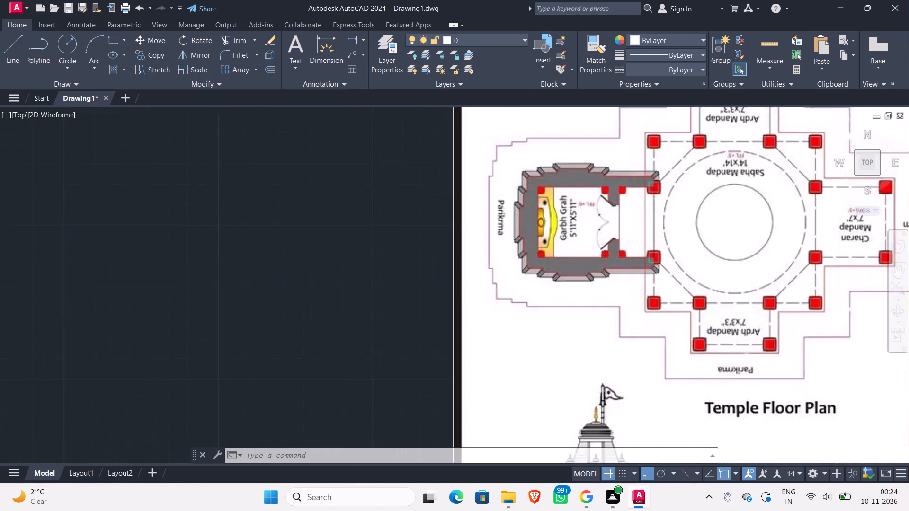
scroll(549, 220, up, 1)
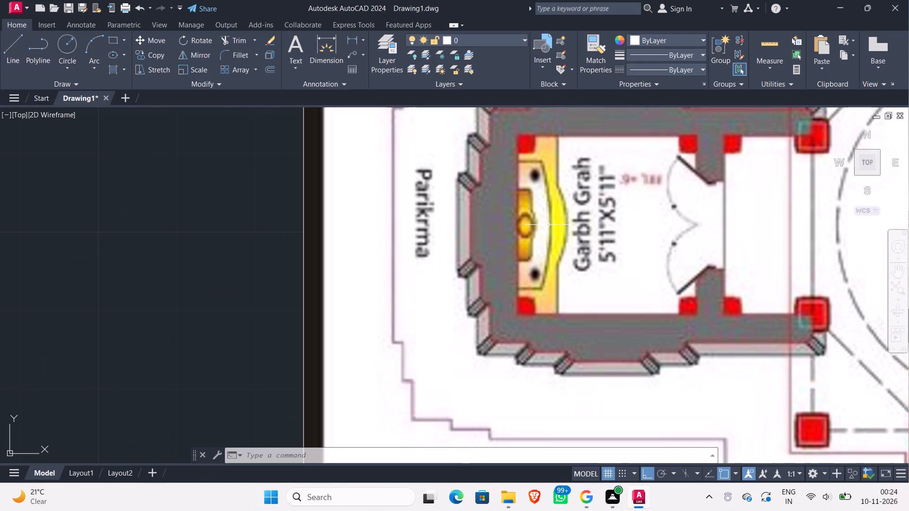
scroll(548, 225, down, 2)
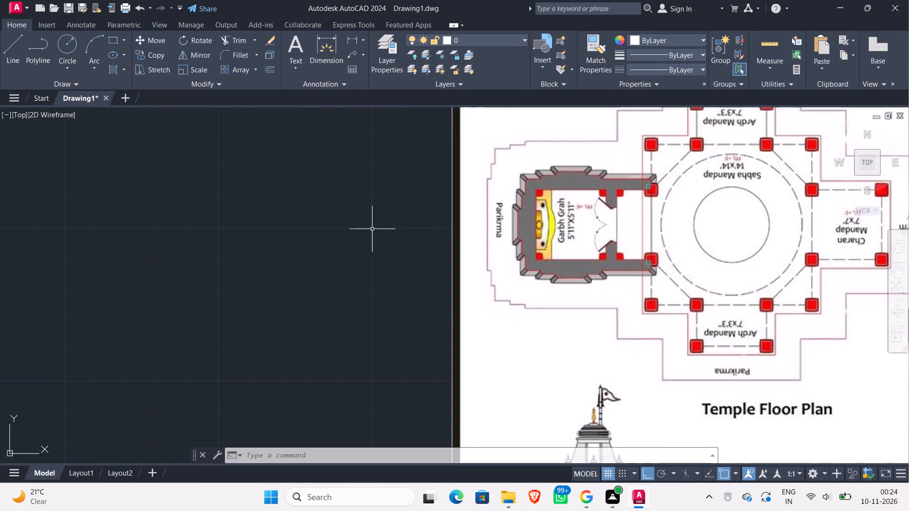
scroll(540, 270, up, 3)
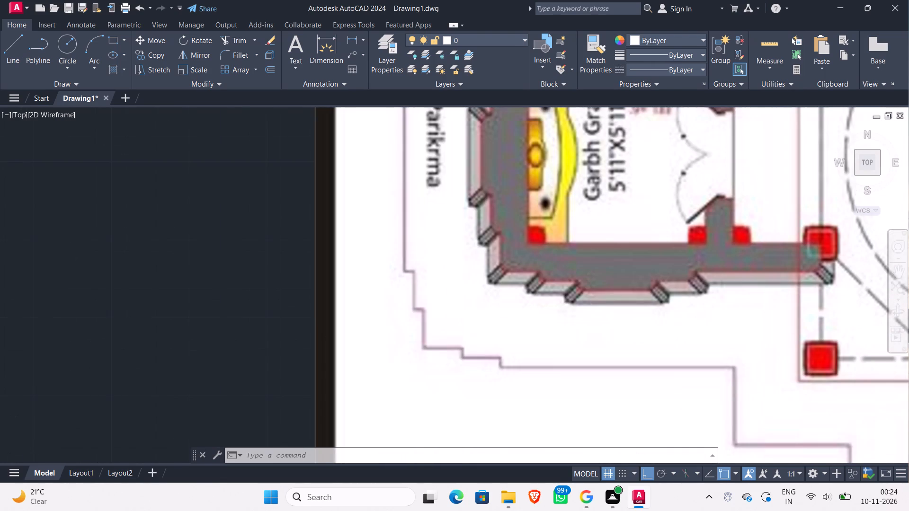
scroll(540, 272, down, 3)
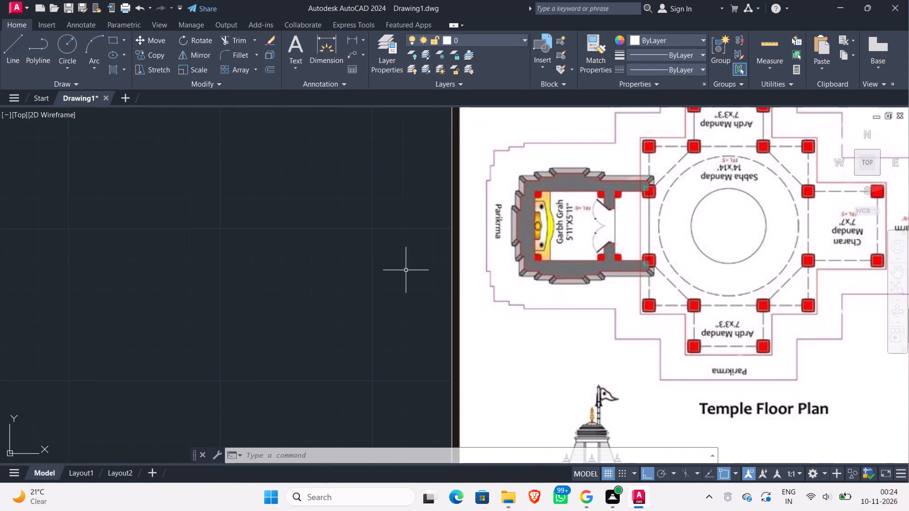
Compare the drawn Garbh Grah's overlapping wall lines at its lower-left corner with the stepped walls in the reference plan.
middle_drag(380, 275, 813, 303)
scroll(627, 300, down, 2)
middle_drag(505, 304, 567, 271)
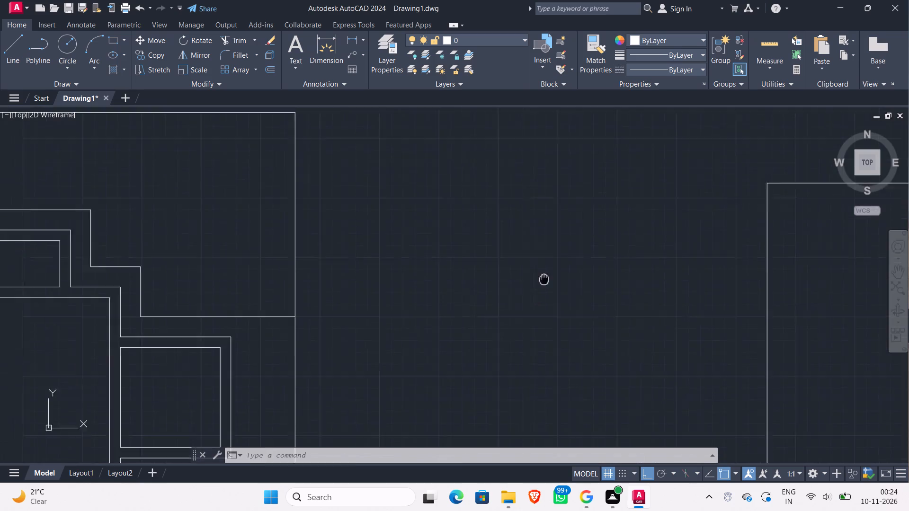
middle_drag(567, 271, 908, 188)
scroll(287, 371, up, 3)
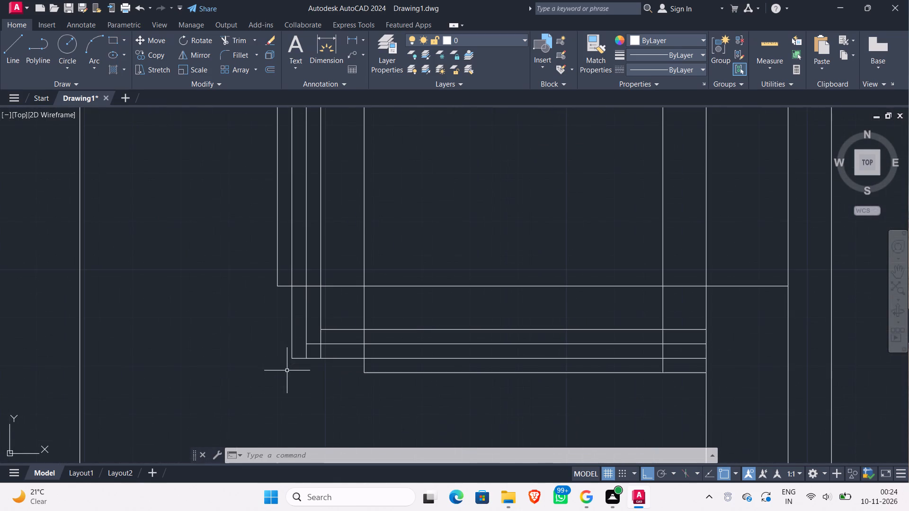
scroll(276, 372, down, 2)
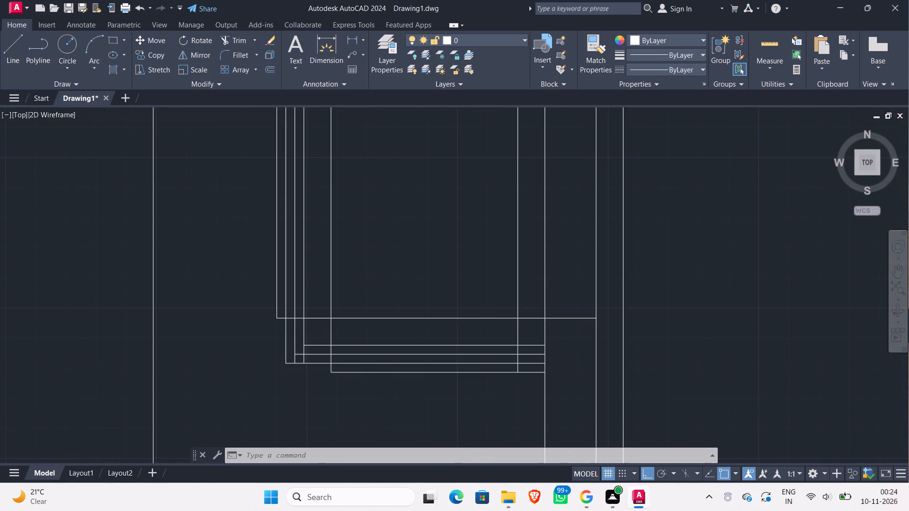
scroll(276, 372, down, 1)
scroll(703, 320, down, 2)
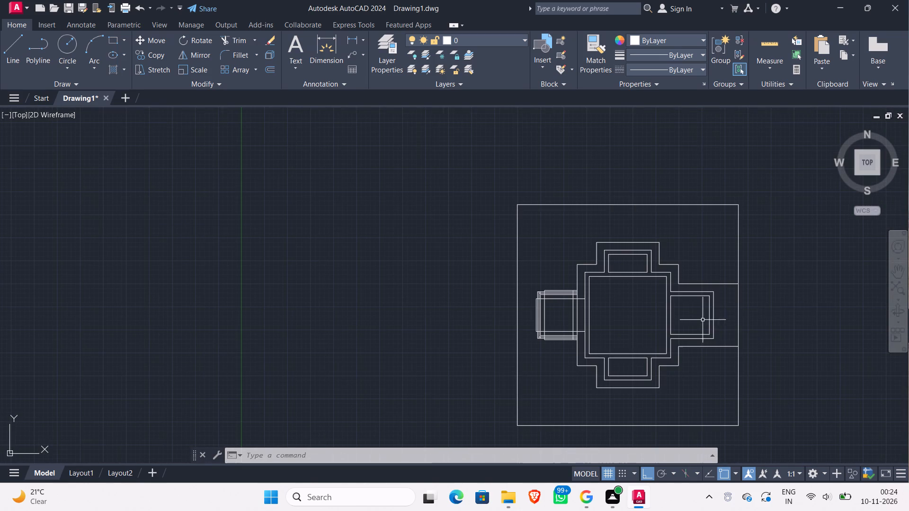
middle_drag(820, 295, 669, 295)
scroll(819, 279, up, 3)
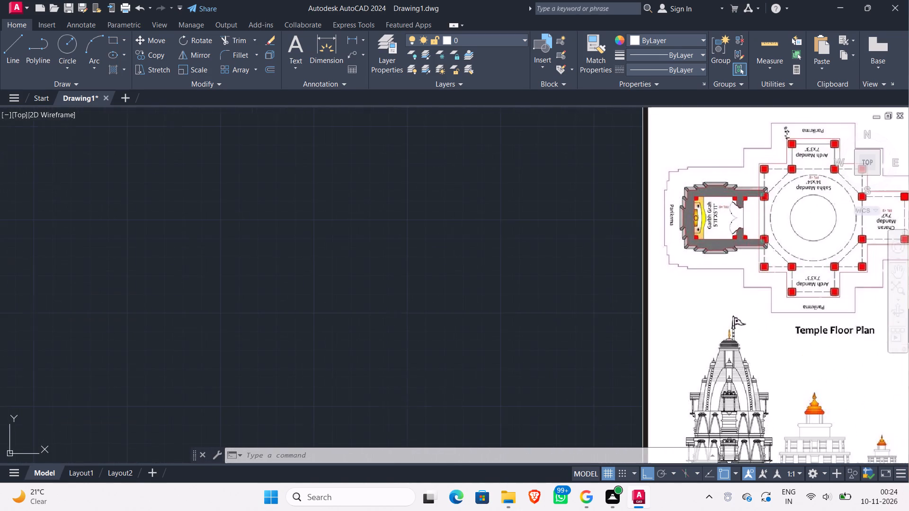
scroll(702, 246, up, 1)
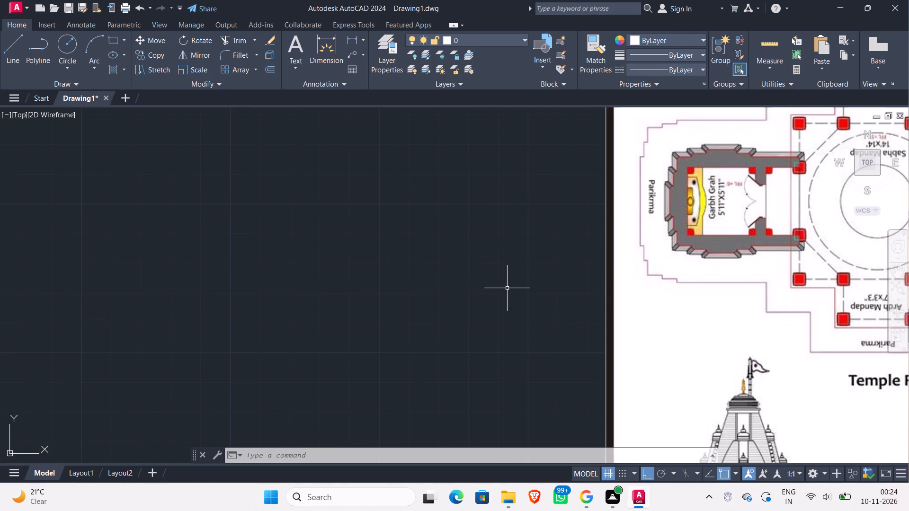
scroll(507, 289, down, 4)
middle_drag(442, 311, 892, 275)
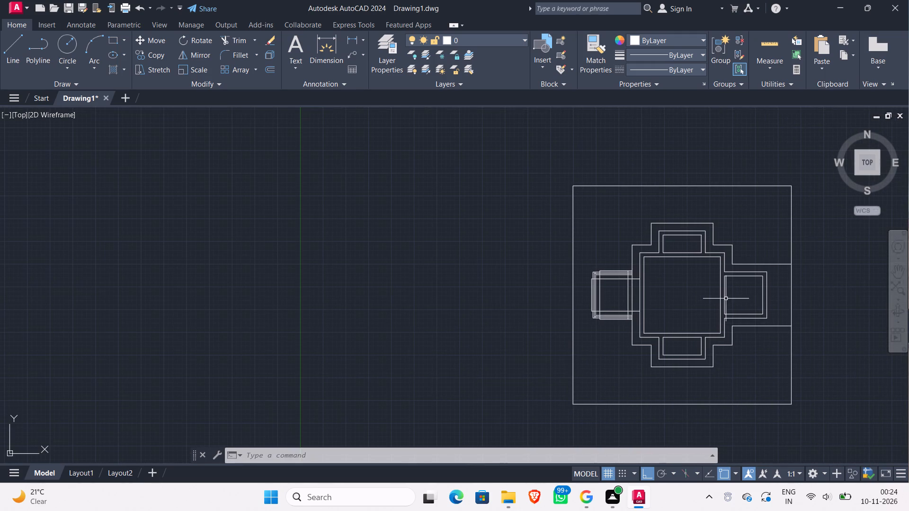
scroll(601, 327, up, 5)
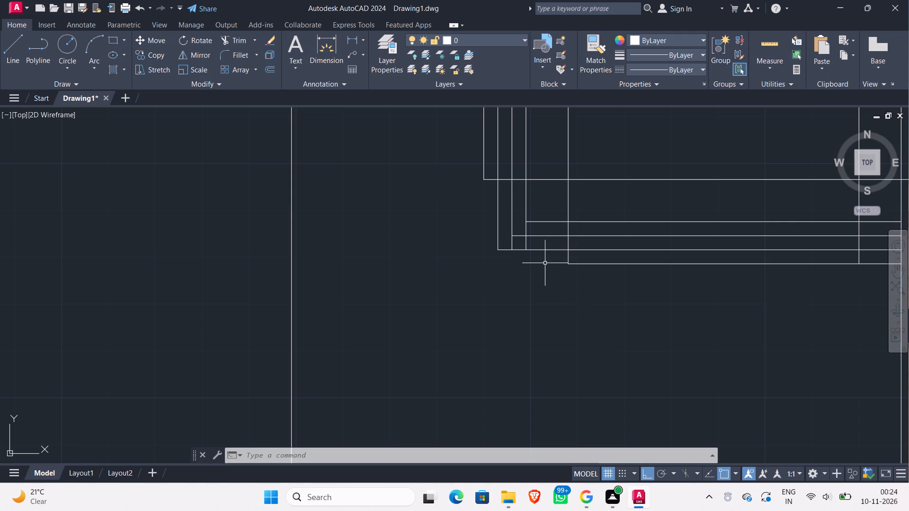
middle_drag(544, 263, 544, 357)
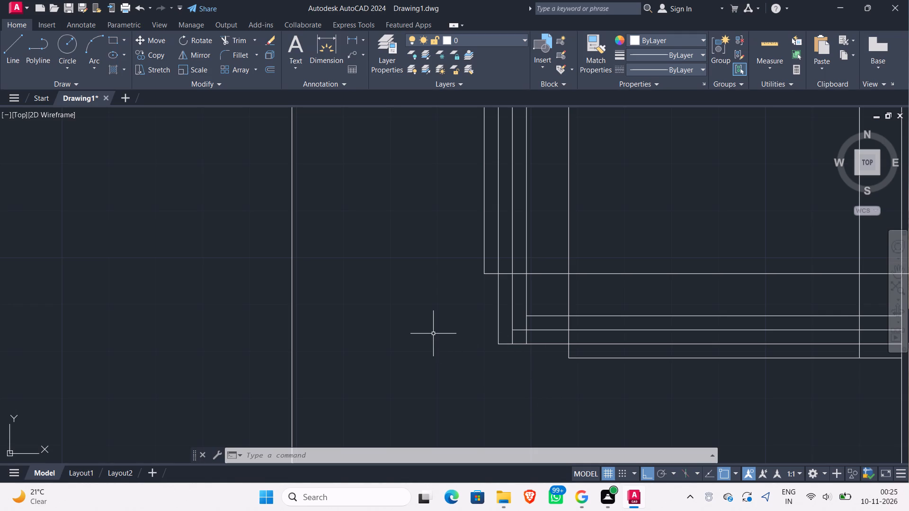
Extend the innermost lower wall line to the second-outermost vertical at the Garbh Grah's lower-left corner, and trim the overhangs into nested corners.
text(tr)
key(Return)
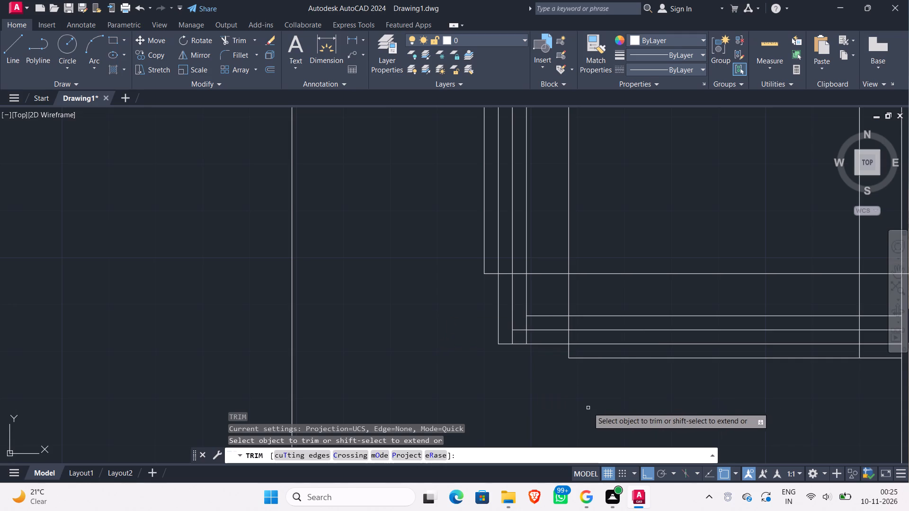
middle_drag(598, 396, 401, 354)
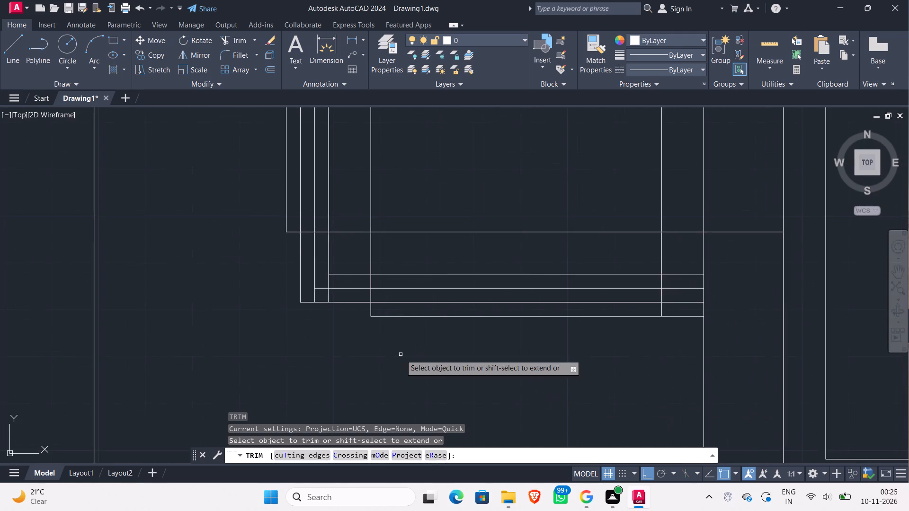
scroll(401, 354, down, 2)
scroll(705, 349, down, 2)
middle_drag(705, 348, 280, 330)
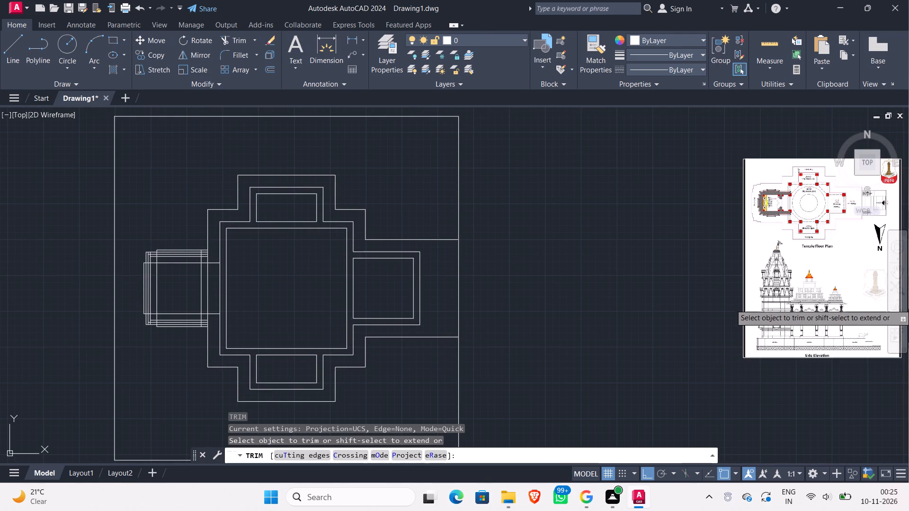
scroll(733, 208, up, 2)
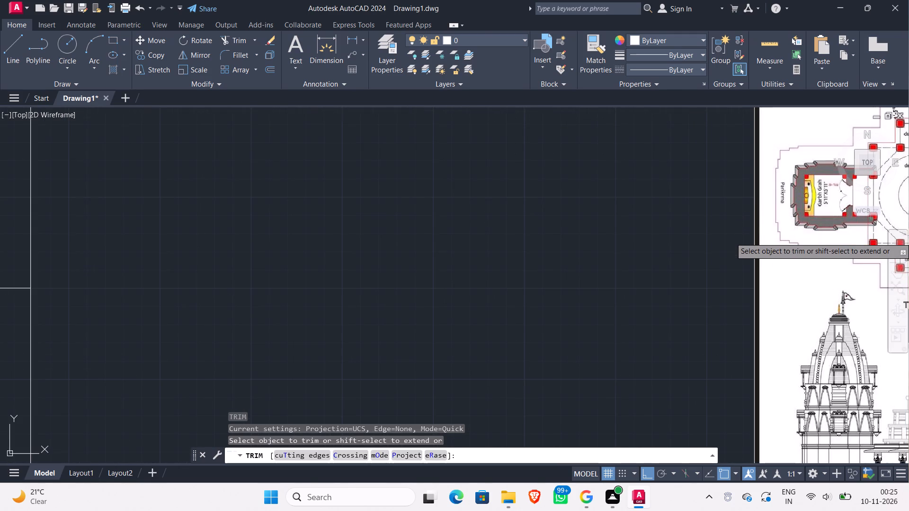
scroll(777, 238, down, 3)
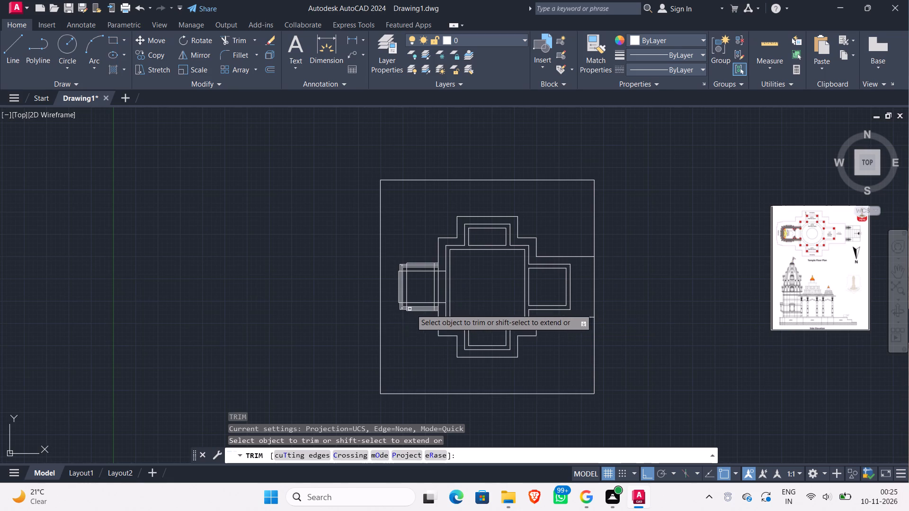
scroll(413, 315, up, 3)
middle_drag(396, 305, 416, 358)
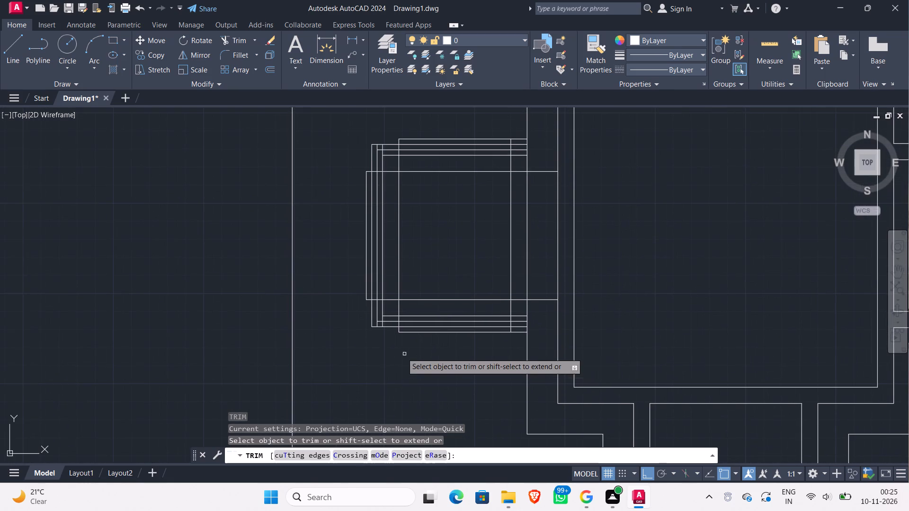
scroll(384, 330, up, 3)
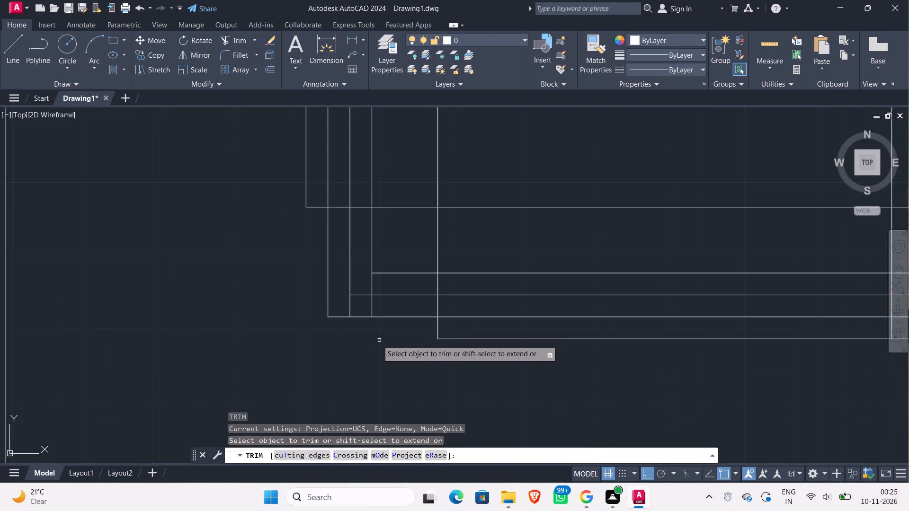
shift+click(382, 279)
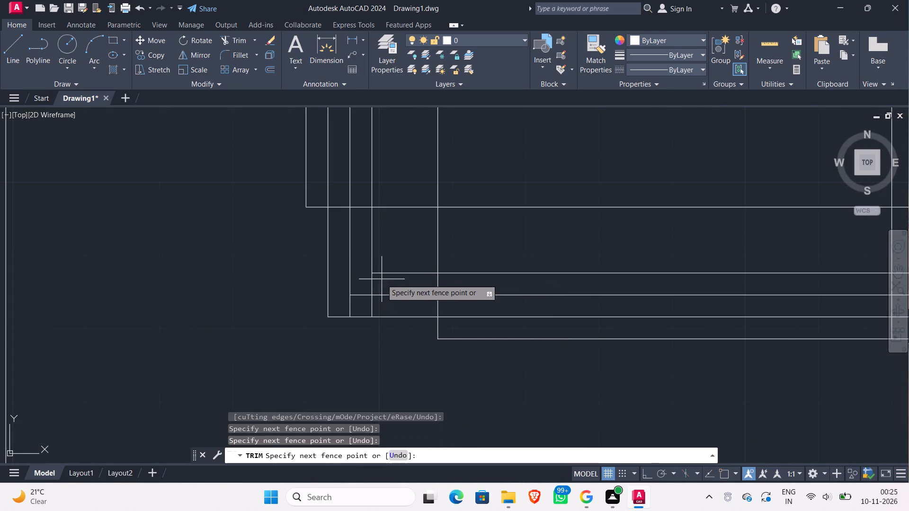
shift+click(382, 270)
shift+click(383, 282)
shift+click(381, 263)
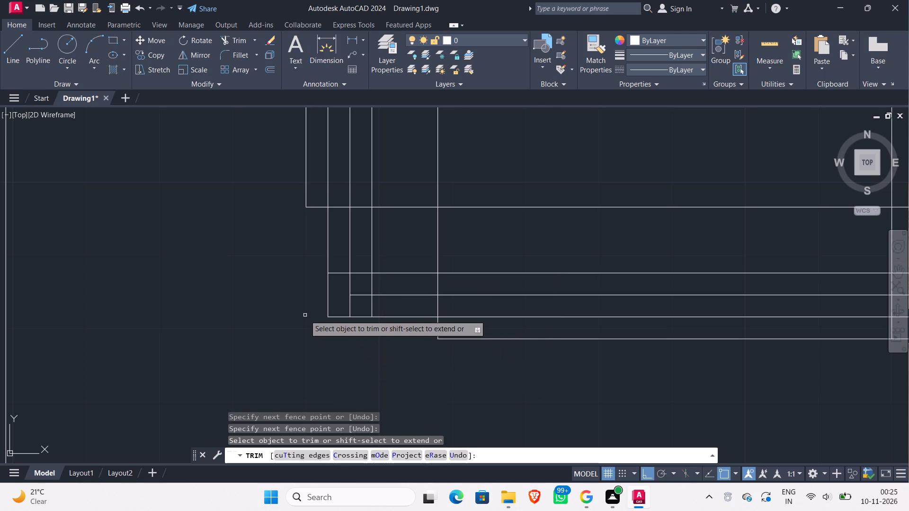
click(313, 290)
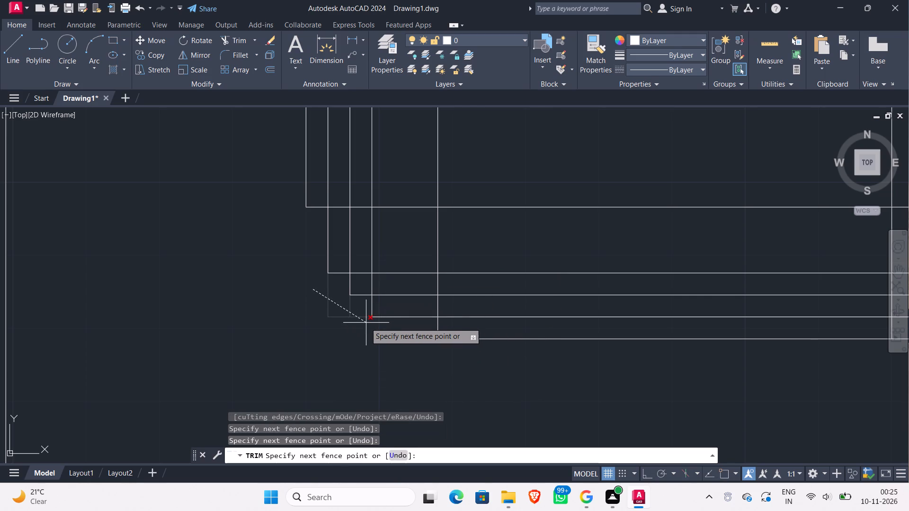
click(355, 310)
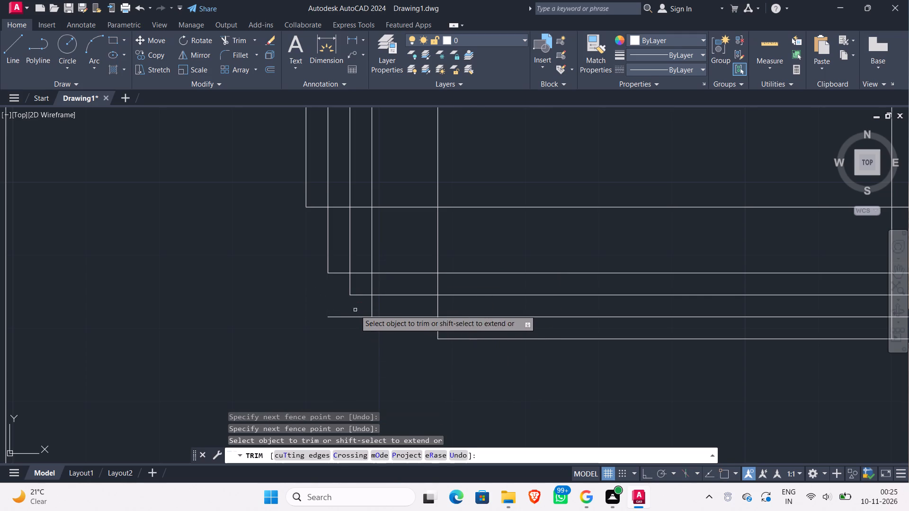
click(359, 313)
click(365, 335)
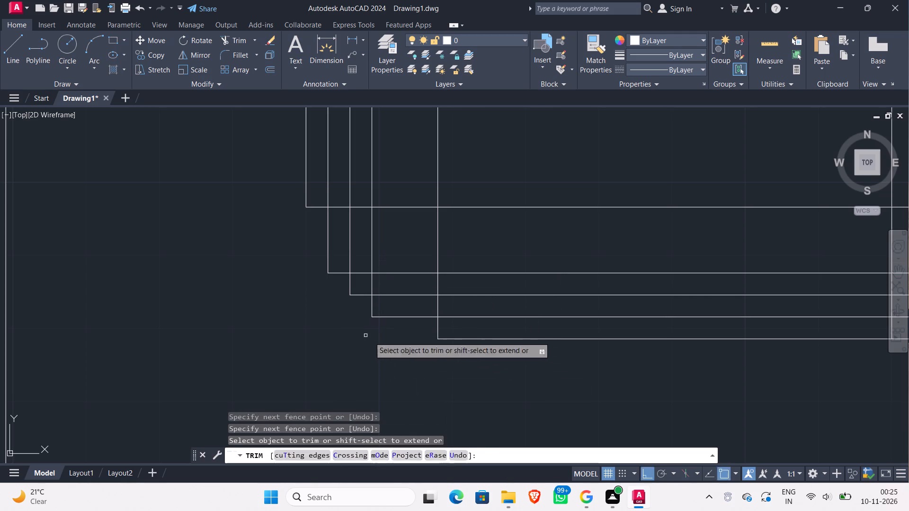
Extend the innermost upper wall line to the second-outermost vertical at the Garbh Grah's upper-left corner, and trim the overhangs into nested corners.
scroll(410, 374, down, 2)
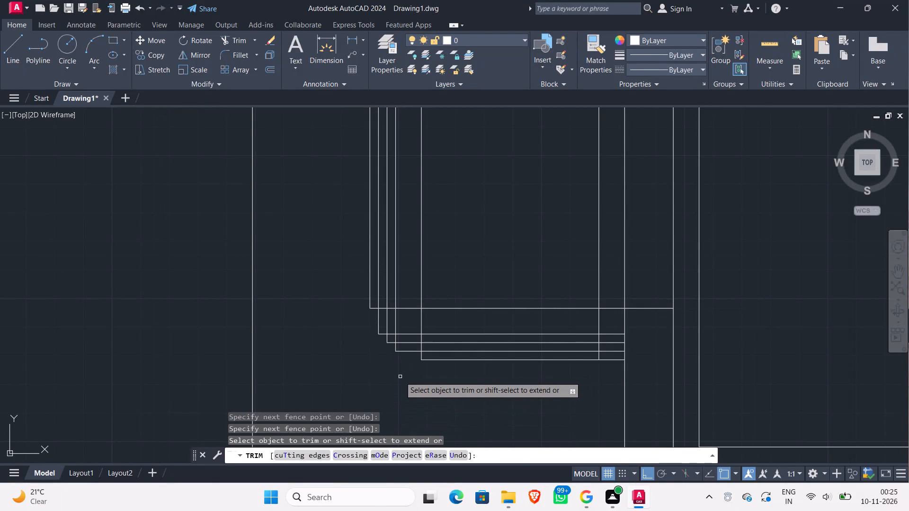
scroll(412, 376, down, 1)
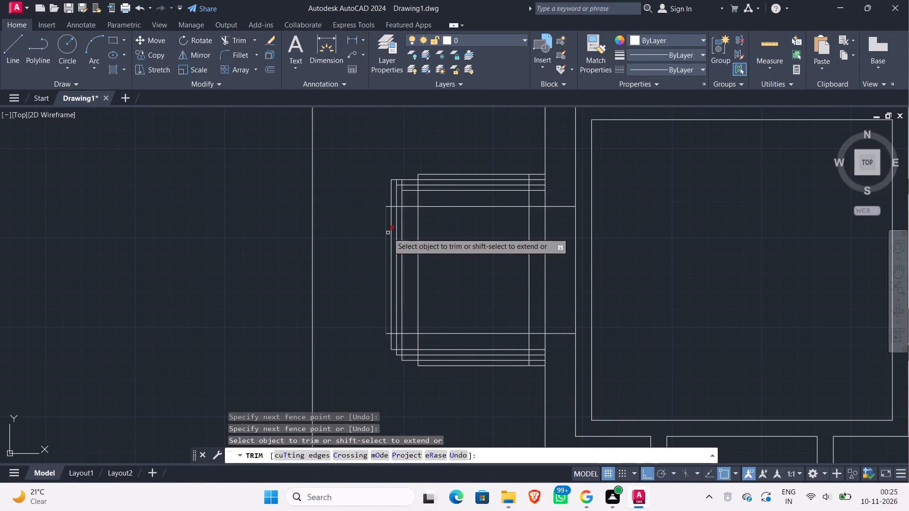
scroll(406, 195, up, 3)
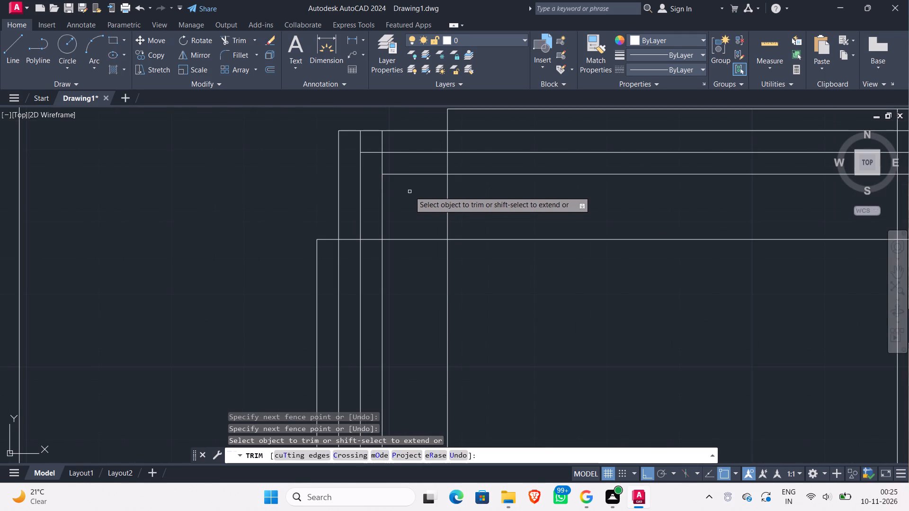
shift+click(409, 191)
shift+click(402, 167)
shift+click(407, 180)
shift+click(401, 172)
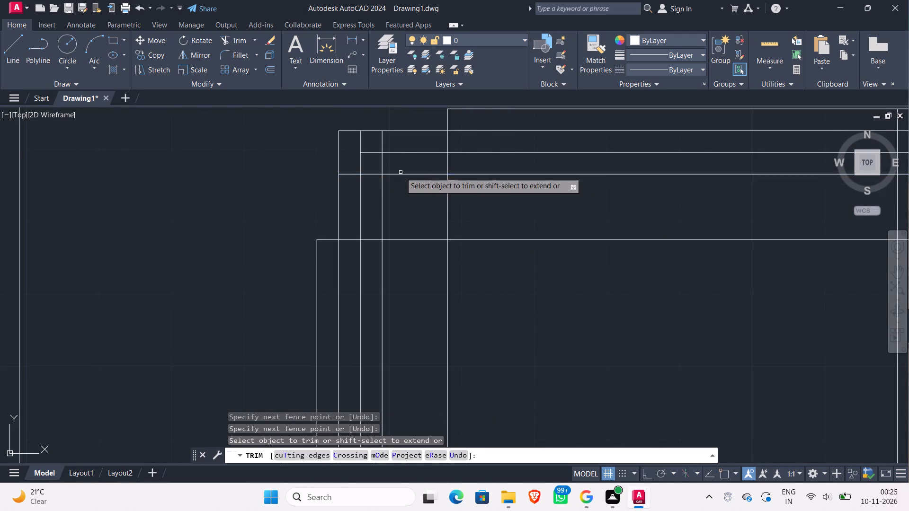
click(327, 155)
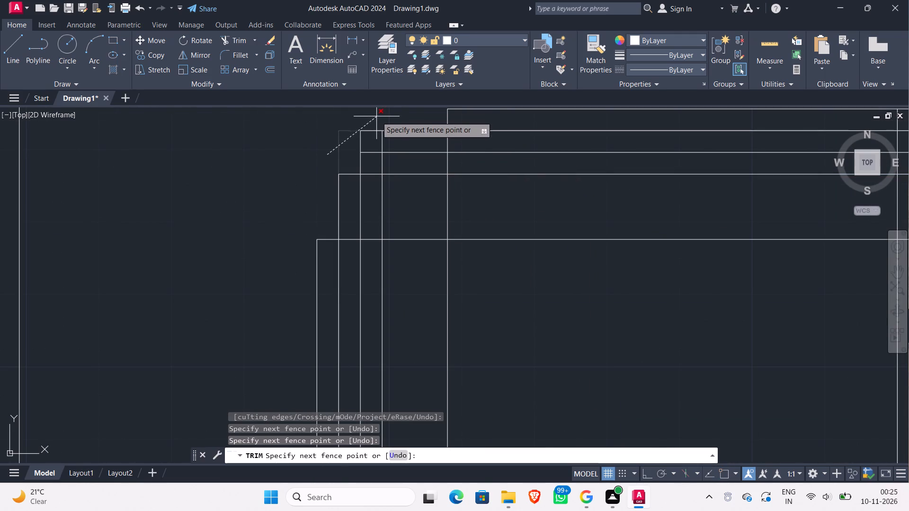
click(378, 126)
Compare the Garbh Grah's nested left-side corners in the drawing with the stepped Garbh Grah walls in the reference floor plan.
scroll(253, 171, down, 3)
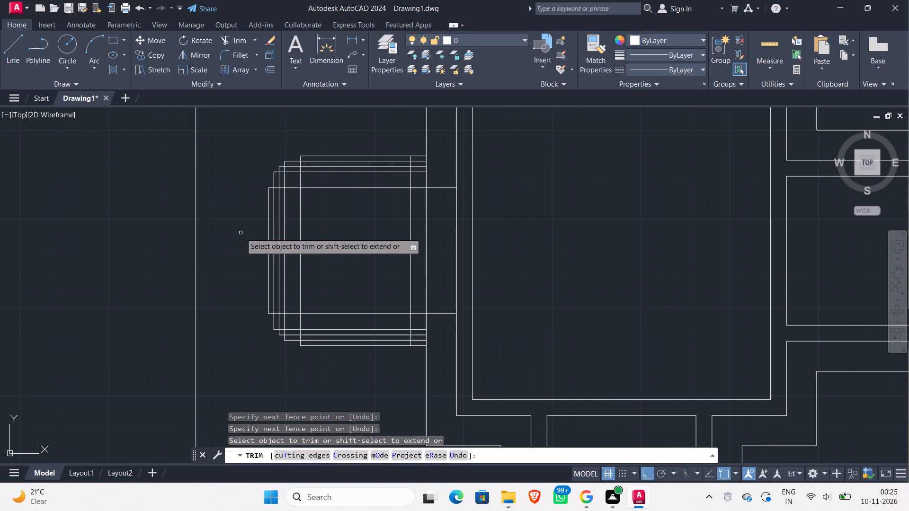
middle_drag(241, 233, 250, 187)
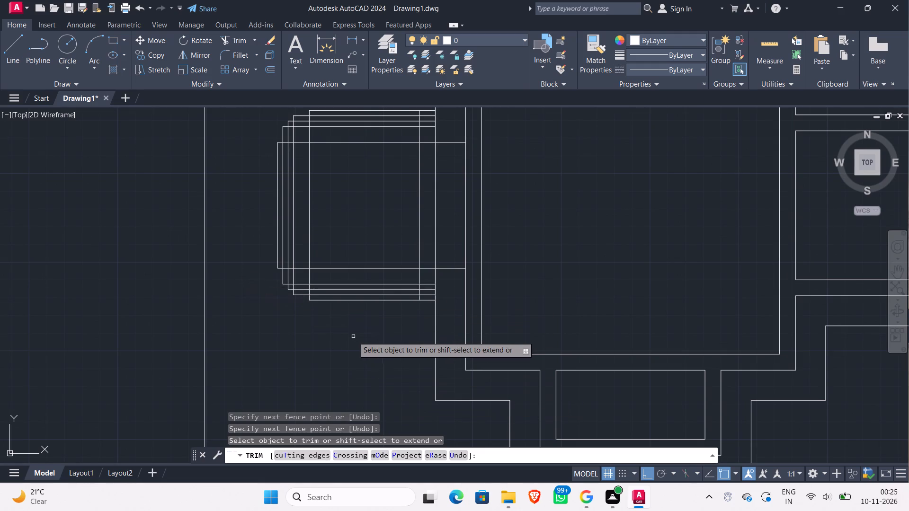
middle_drag(356, 347, 244, 349)
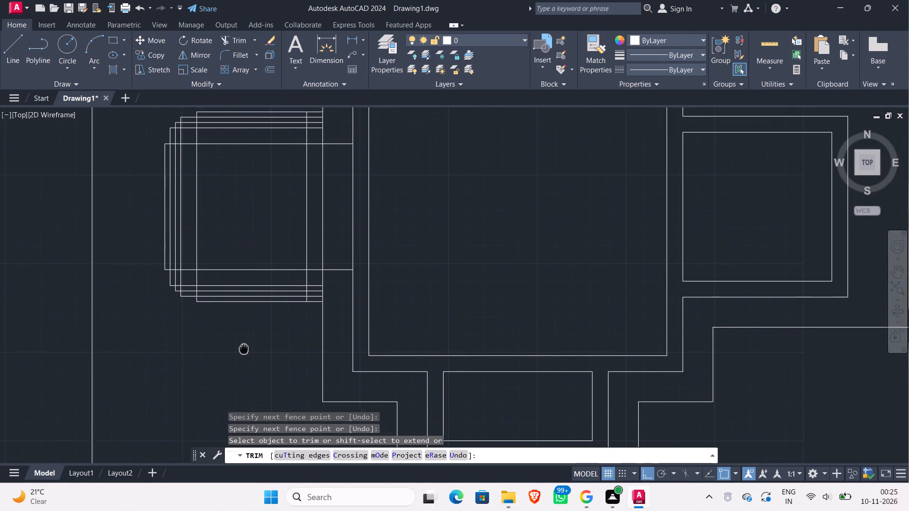
middle_drag(244, 349, 239, 359)
scroll(724, 370, down, 2)
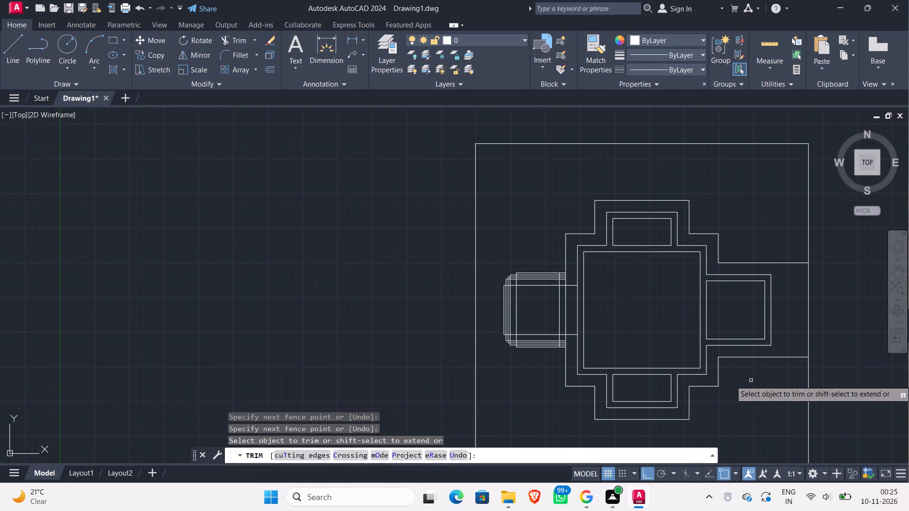
middle_drag(751, 380, 488, 341)
scroll(857, 203, up, 3)
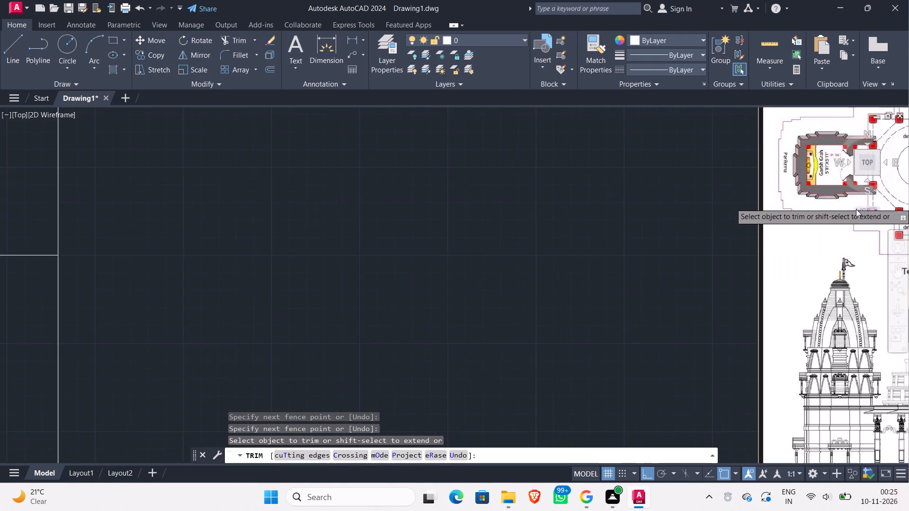
scroll(762, 190, up, 2)
scroll(733, 203, down, 1)
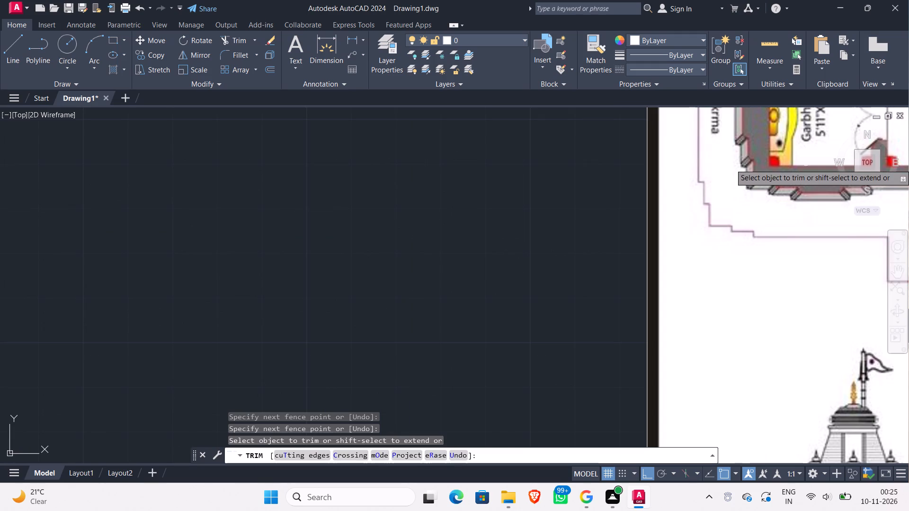
scroll(521, 298, down, 2)
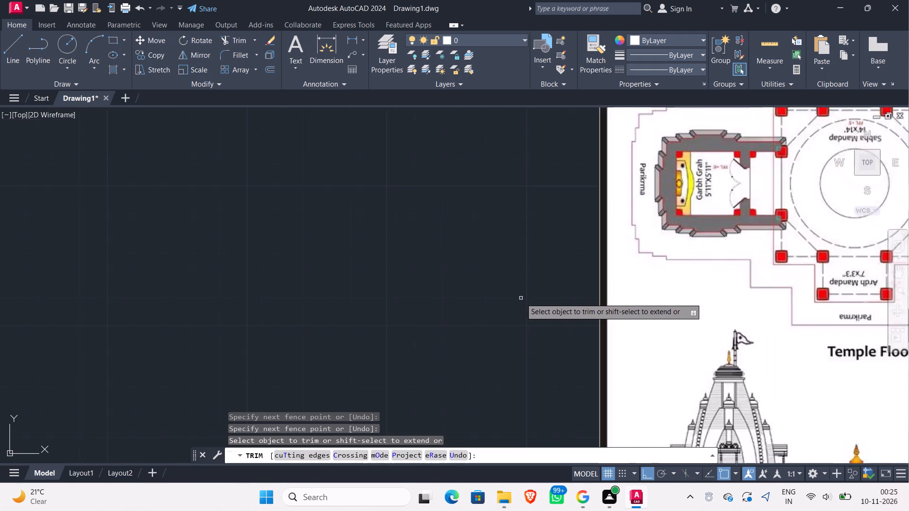
middle_drag(457, 287, 908, 275)
middle_drag(302, 352, 709, 200)
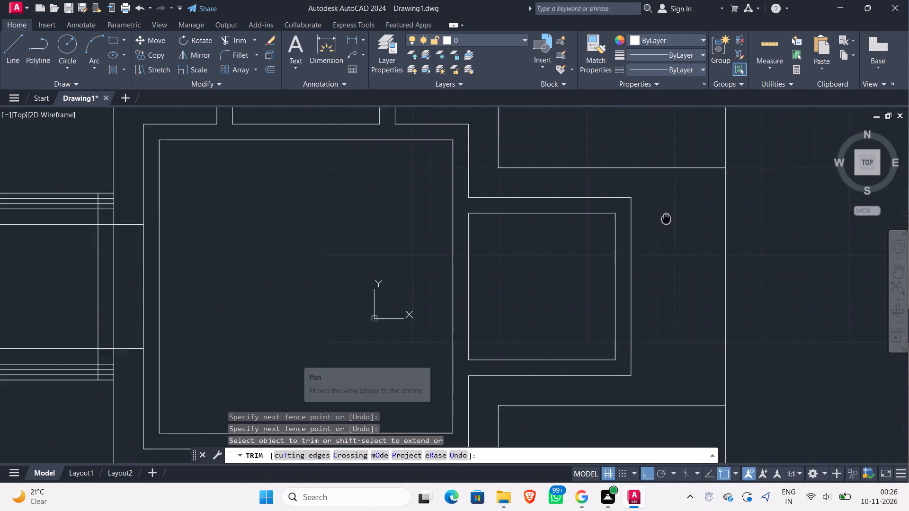
middle_drag(709, 200, 908, 129)
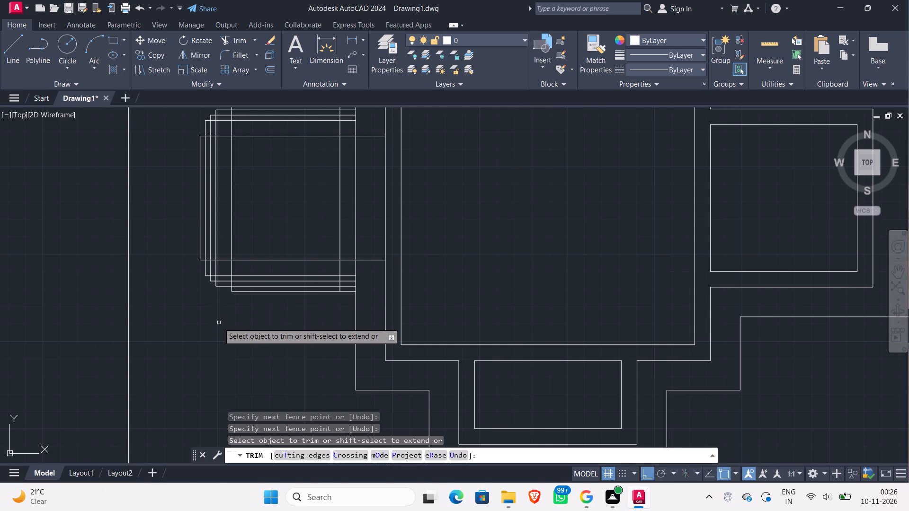
Examine the reference Garbh Grah's stepped outer wall up close, and check the drawn upper-left and lower-left corners against it.
scroll(218, 326, down, 3)
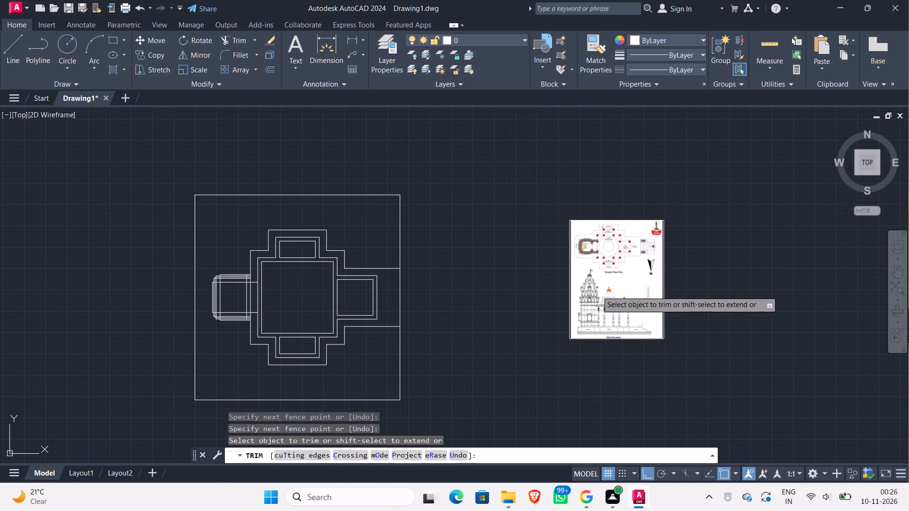
scroll(570, 246, up, 6)
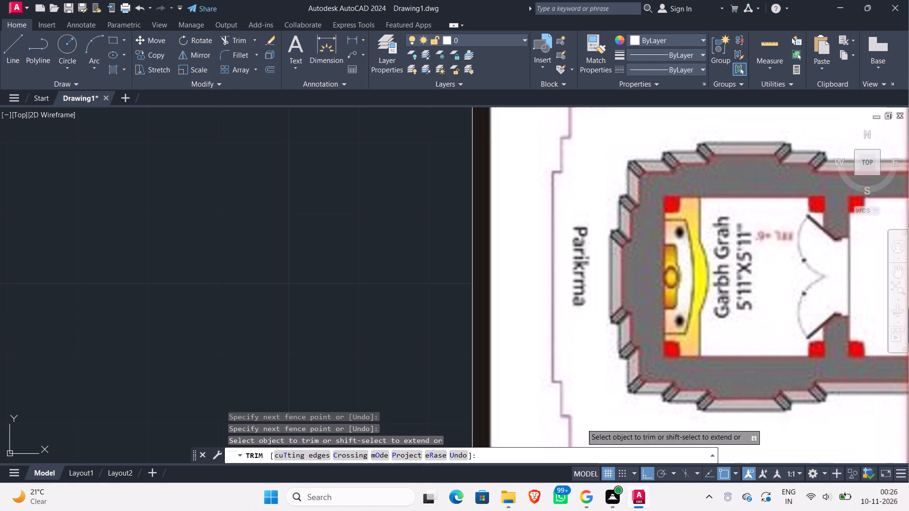
scroll(271, 314, down, 2)
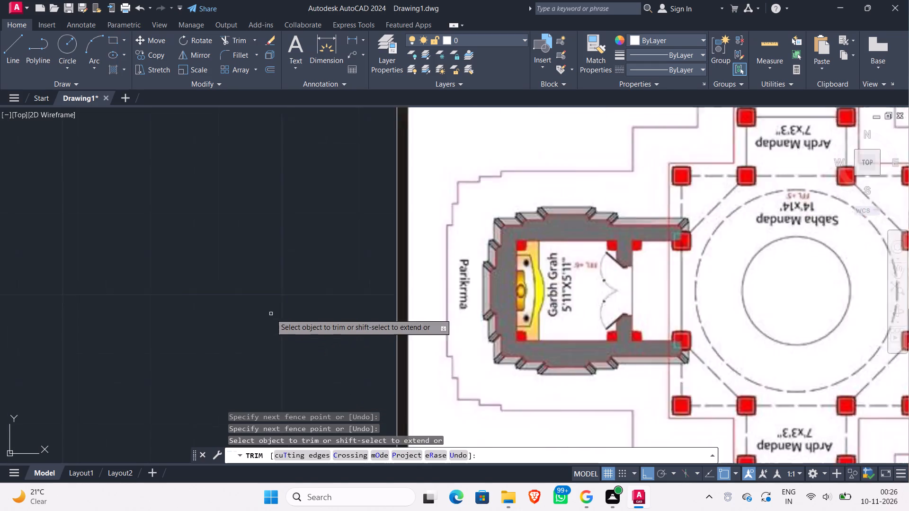
middle_drag(259, 294, 908, 212)
scroll(377, 272, down, 2)
middle_drag(343, 276, 906, 110)
scroll(342, 275, up, 2)
middle_drag(329, 177, 329, 177)
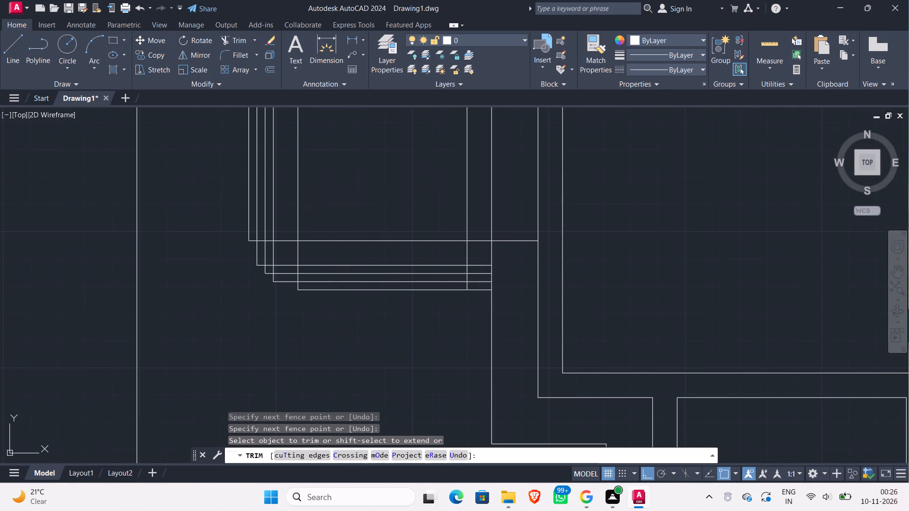
middle_drag(329, 177, 330, 257)
middle_drag(321, 153, 348, 277)
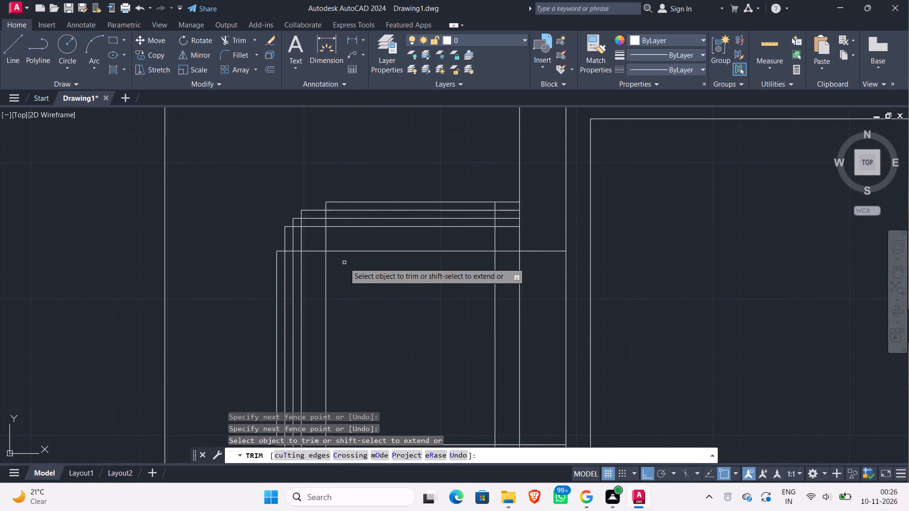
scroll(344, 263, down, 1)
middle_drag(343, 291, 342, 153)
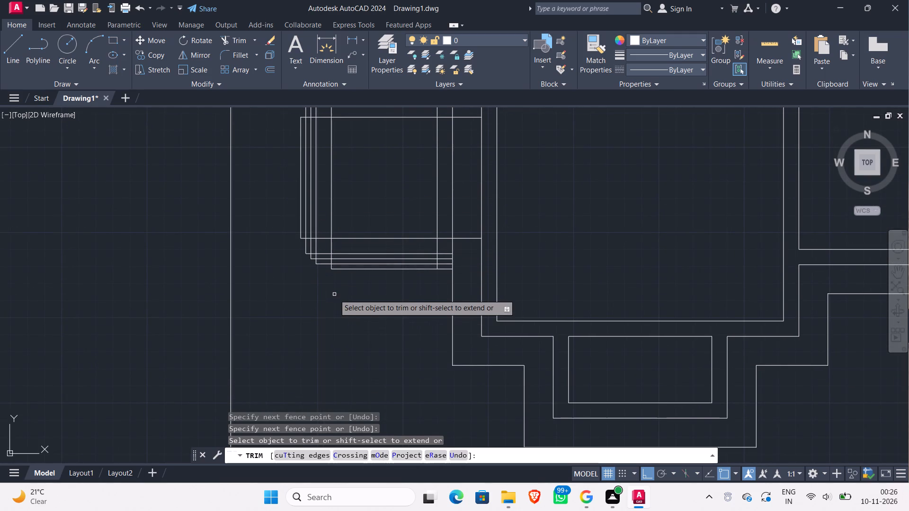
middle_drag(309, 292, 314, 317)
scroll(314, 318, down, 1)
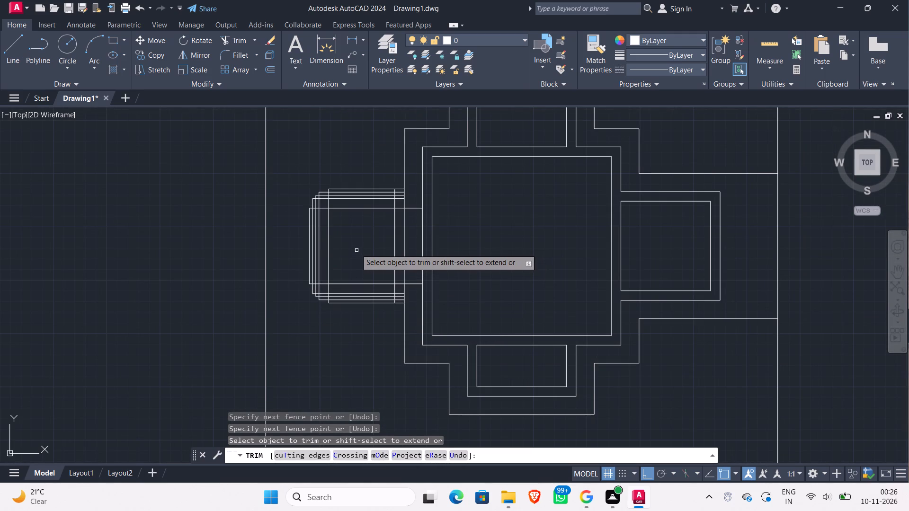
scroll(355, 247, up, 1)
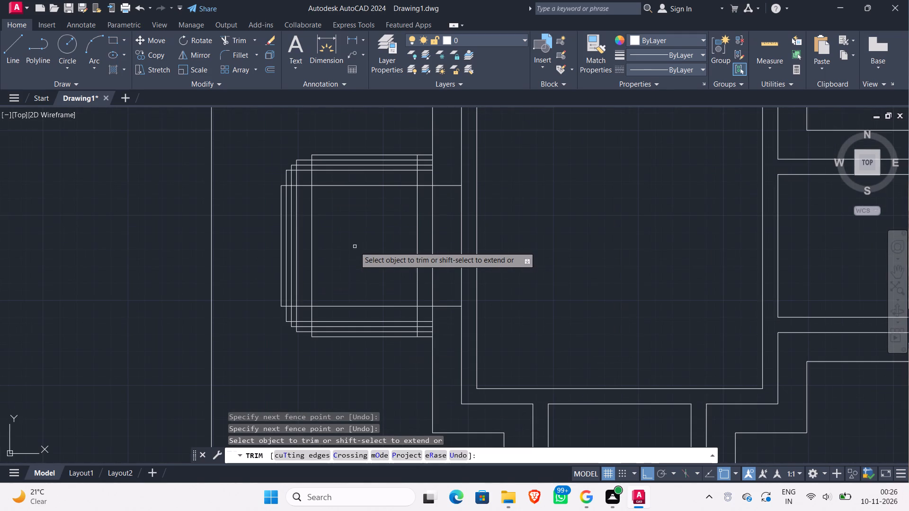
scroll(355, 247, down, 1)
Check the reference temple plan around the Garbh Grah against the drawn wall lines again, and end the Trim command.
middle_drag(355, 246, 328, 249)
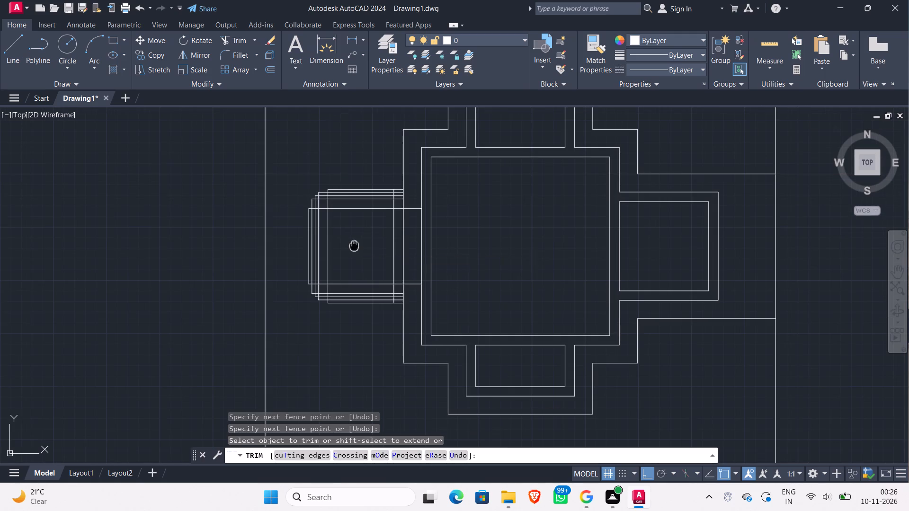
middle_drag(328, 249, 242, 260)
middle_drag(652, 264, 287, 265)
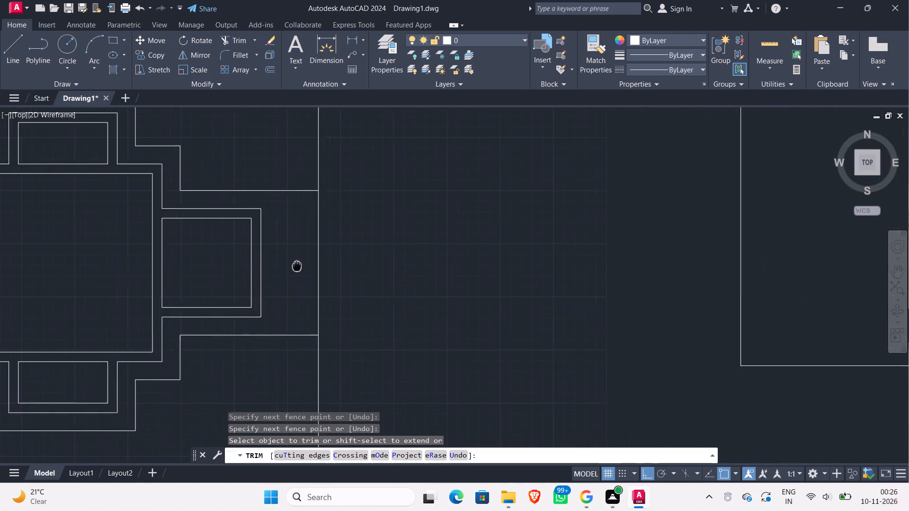
middle_drag(287, 265, 284, 265)
scroll(860, 148, up, 2)
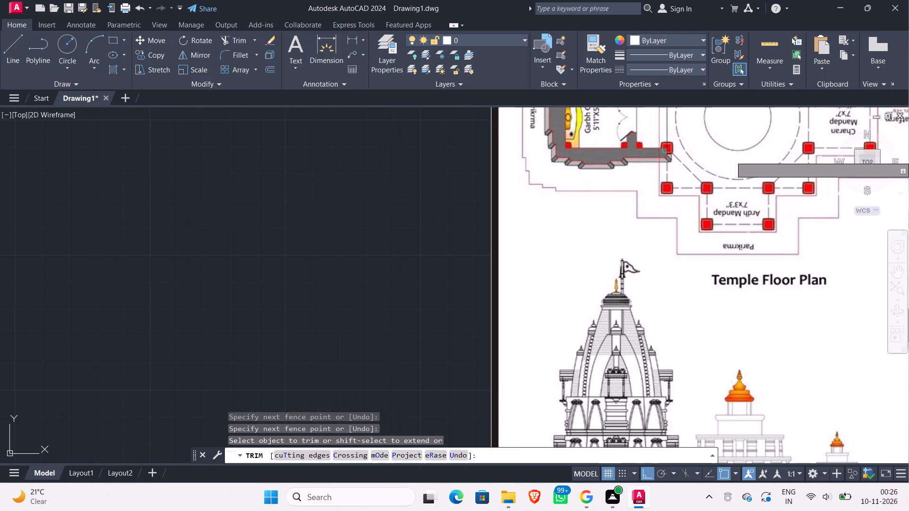
scroll(655, 154, down, 1)
scroll(356, 202, down, 2)
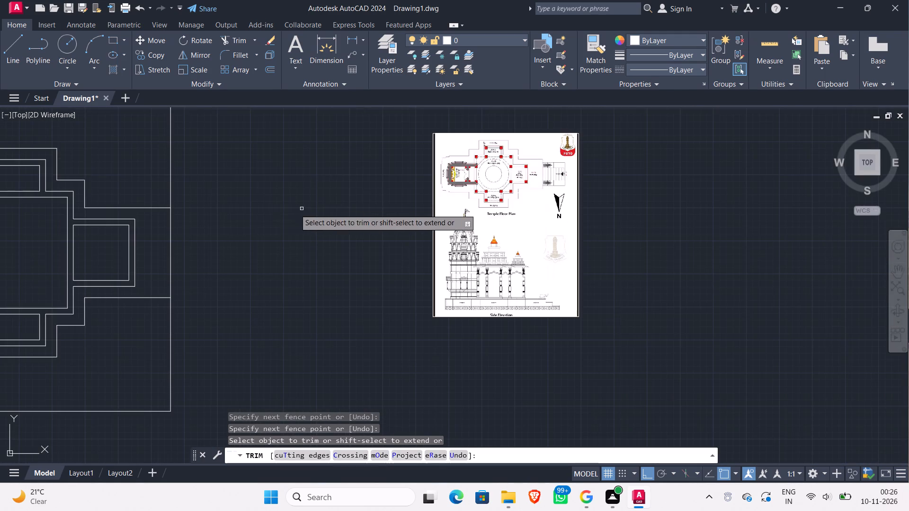
middle_drag(277, 211, 794, 229)
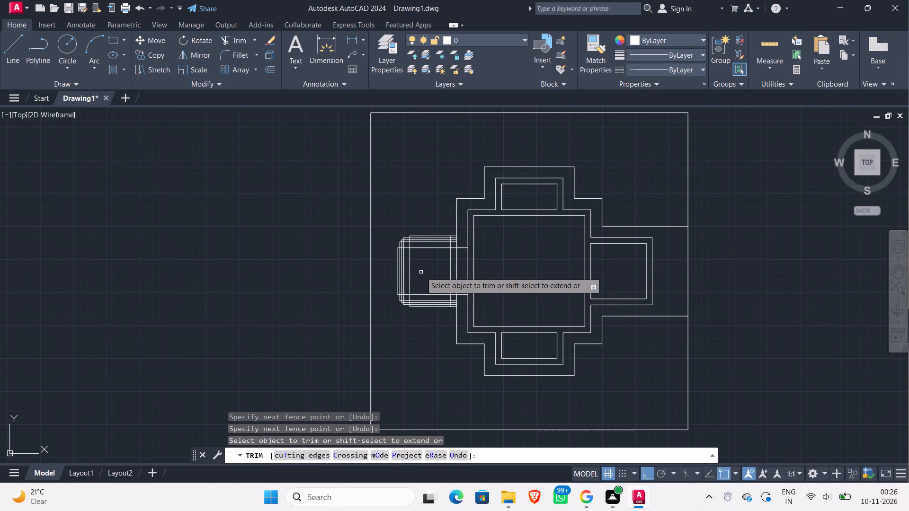
scroll(420, 271, up, 2)
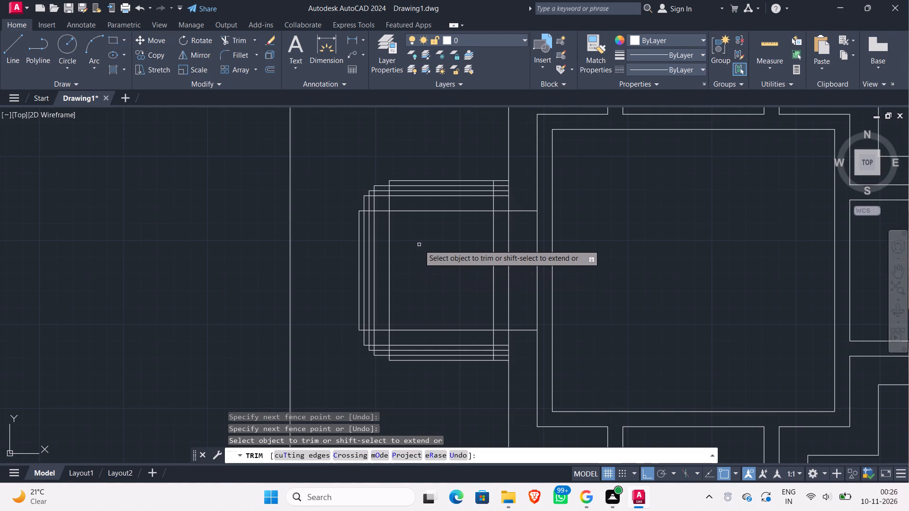
scroll(419, 256, up, 1)
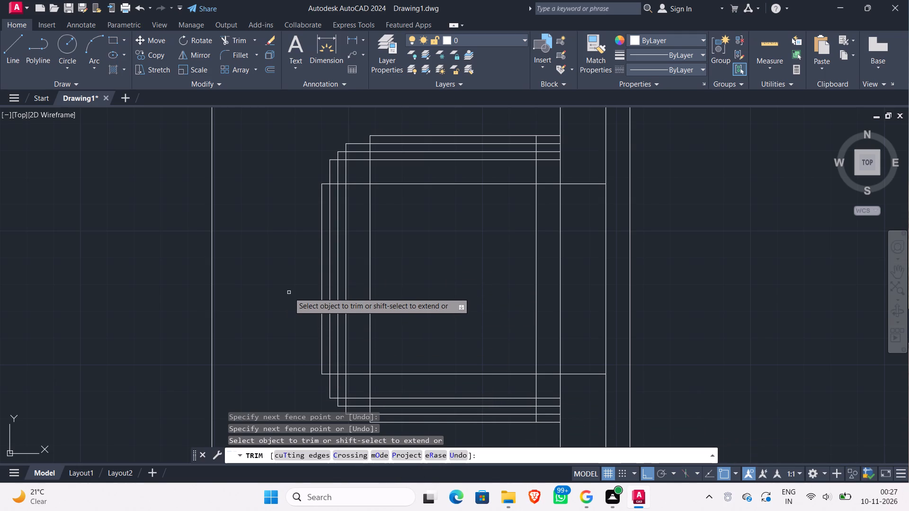
key(Escape)
Examine the reference Garbh Grah's left wall steps beside the Parikrma, and compare them with the drawn left-side wall lines.
scroll(289, 292, down, 2)
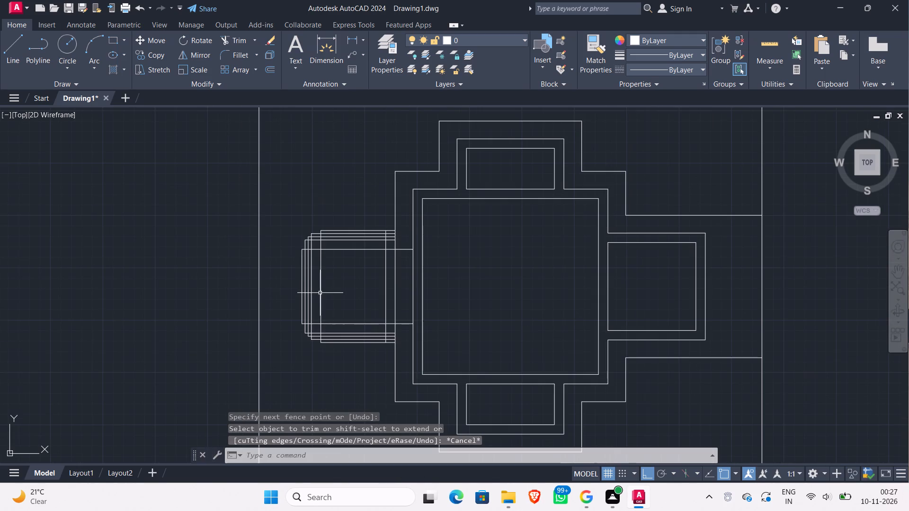
middle_drag(354, 289, 285, 213)
scroll(270, 212, down, 1)
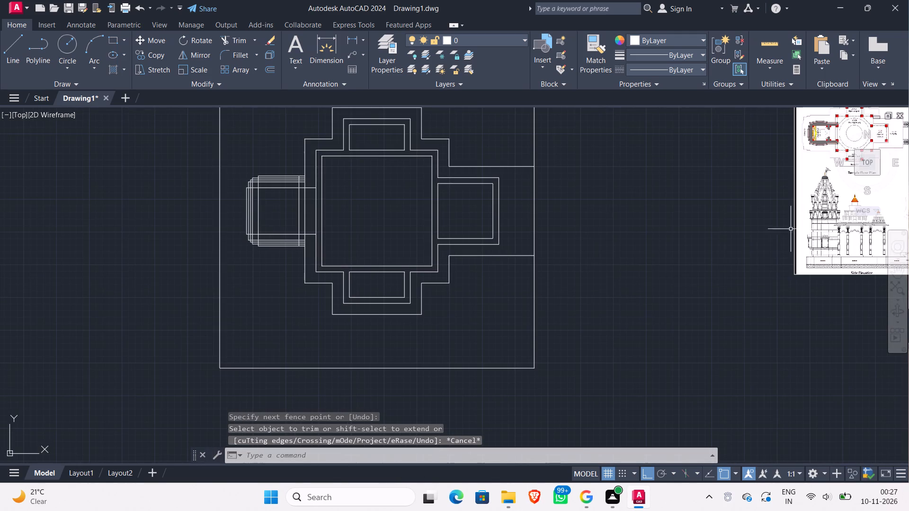
scroll(813, 145, up, 2)
middle_drag(800, 130, 779, 283)
scroll(778, 271, up, 3)
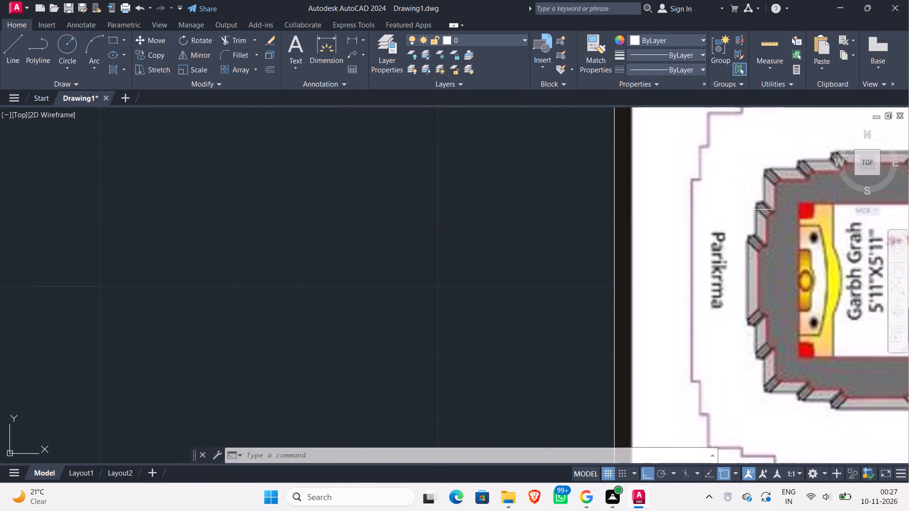
scroll(906, 195, up, 1)
scroll(720, 345, down, 2)
middle_drag(719, 344, 694, 236)
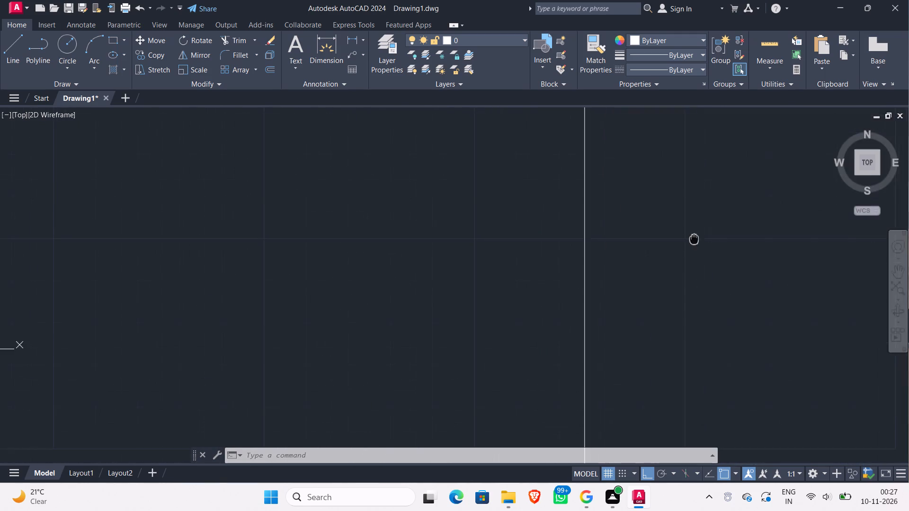
middle_drag(694, 236, 694, 235)
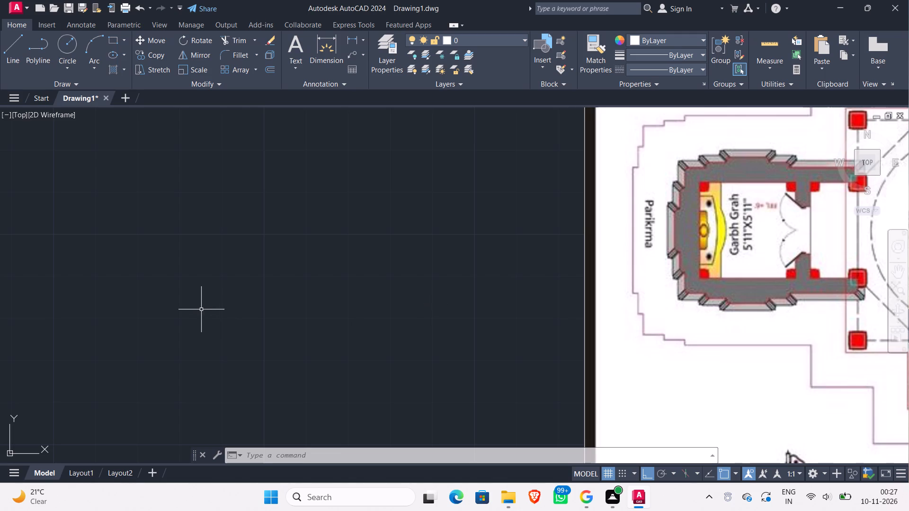
scroll(200, 308, down, 1)
middle_drag(200, 307, 859, 272)
scroll(626, 286, down, 3)
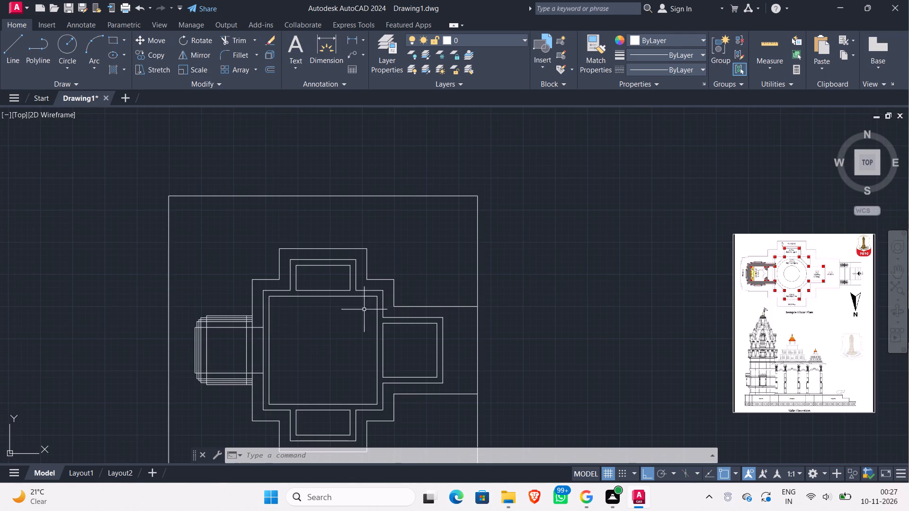
middle_drag(232, 336, 428, 229)
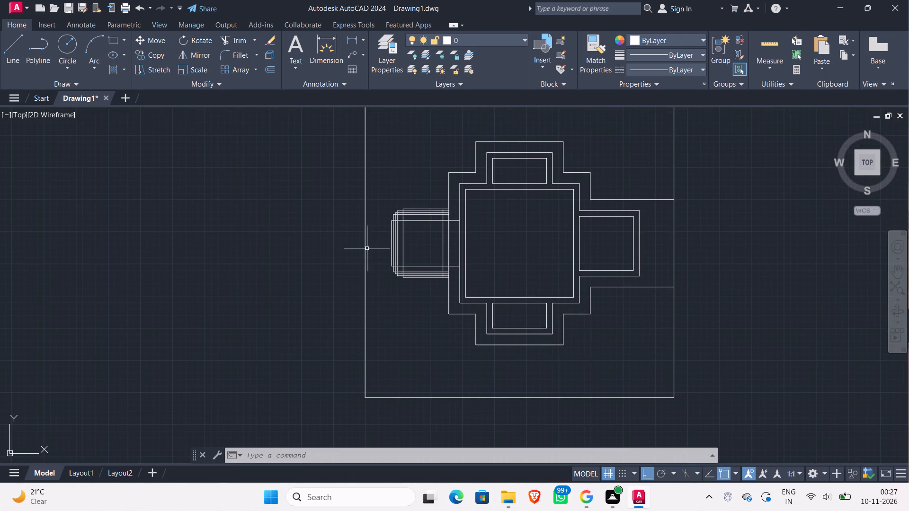
scroll(385, 241, up, 3)
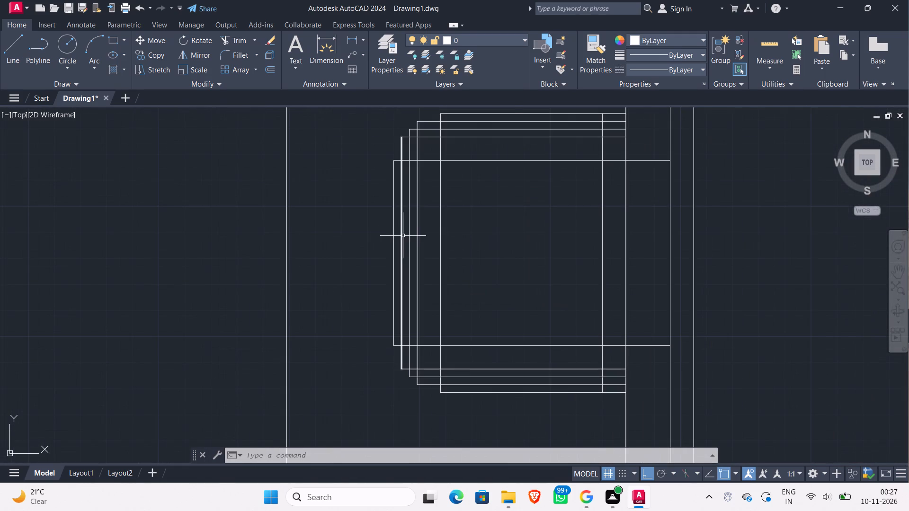
scroll(403, 236, up, 1)
scroll(403, 236, down, 1)
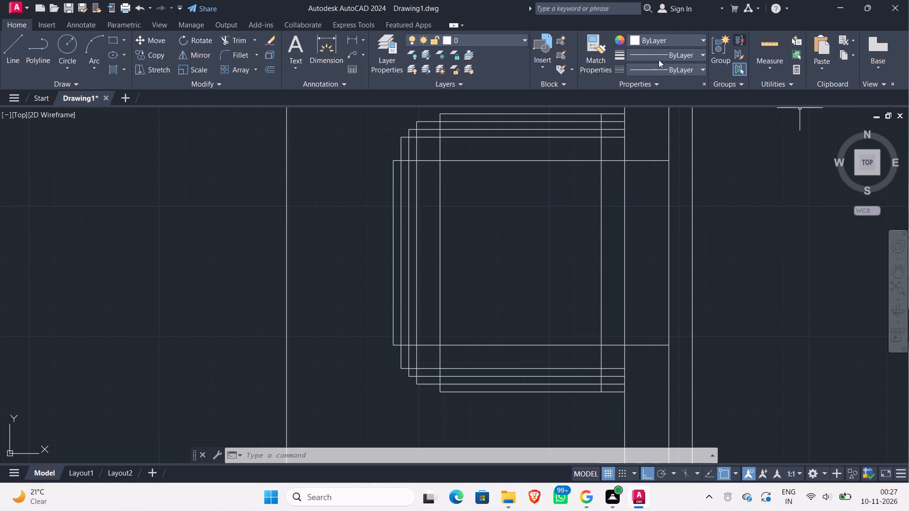
Measure the length of the Garbh Grah's outermost left vertical wall line using the Dimension tool, without placing a dimension.
click(326, 47)
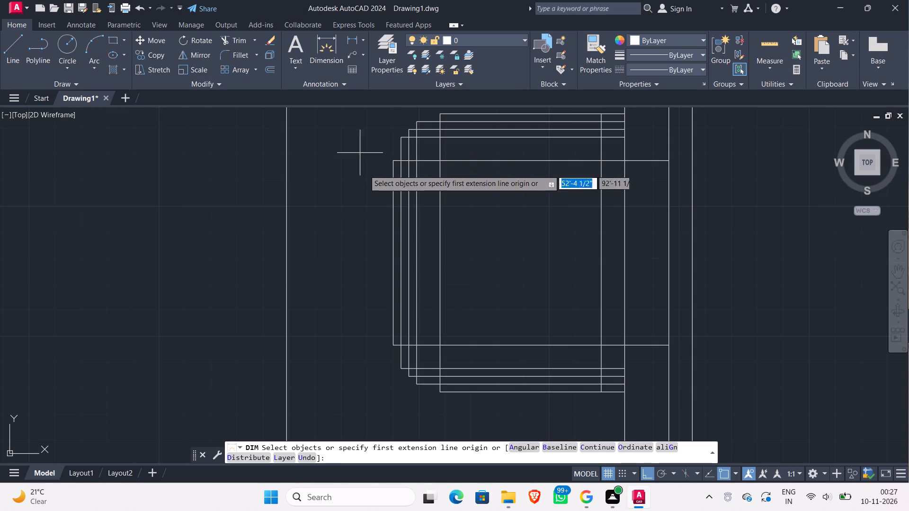
click(392, 162)
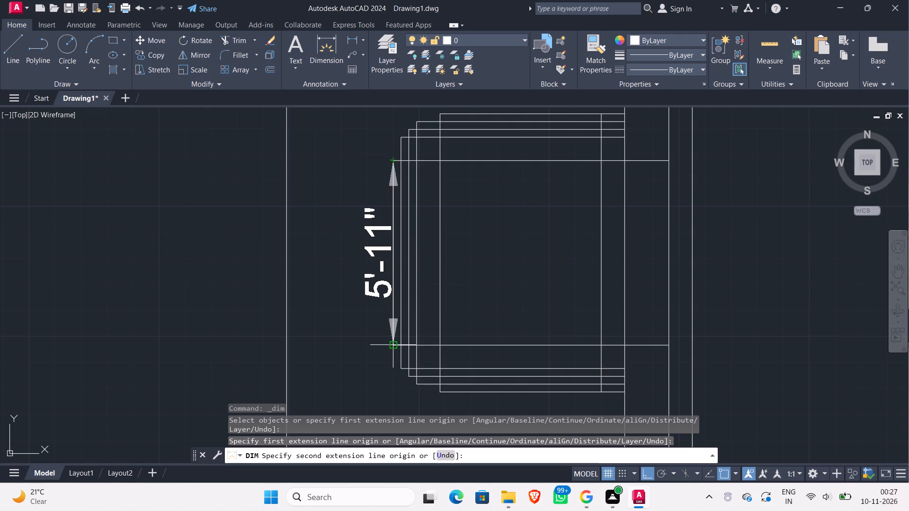
key(Escape)
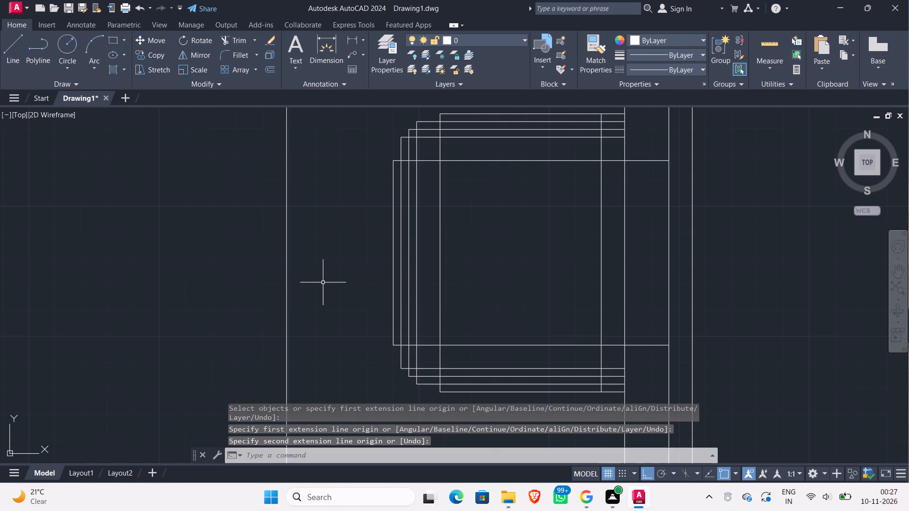
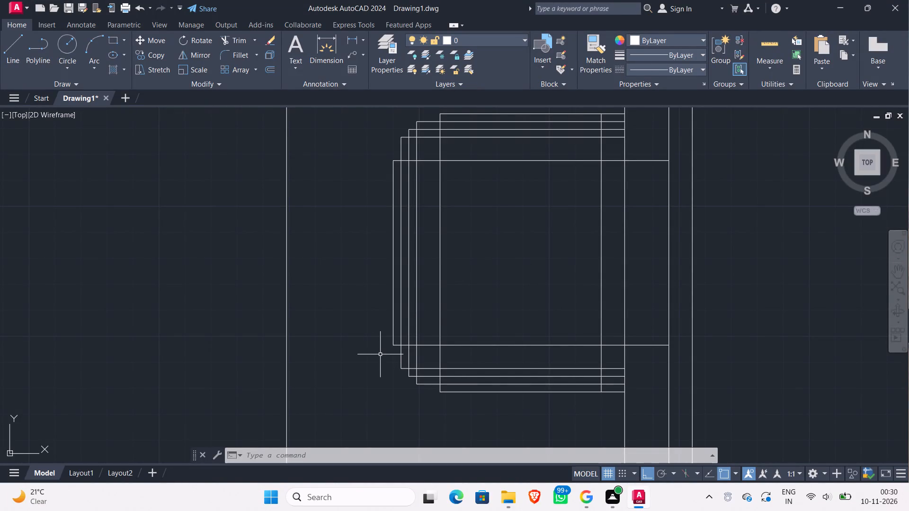
Draw a line 1.479' up the Garbh Grah's outermost left wall line from its bottom corner, and about 9" horizontally to the fourth vertical line.
key(l)
key(Return)
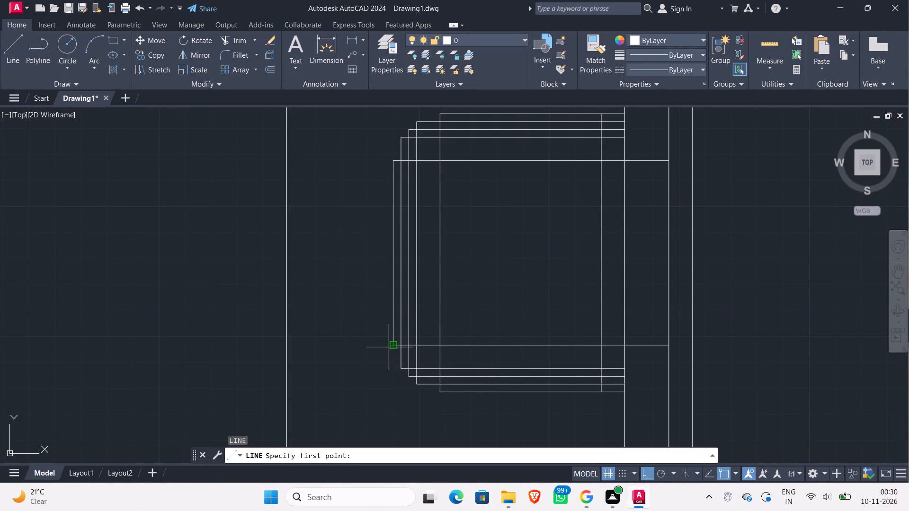
click(391, 346)
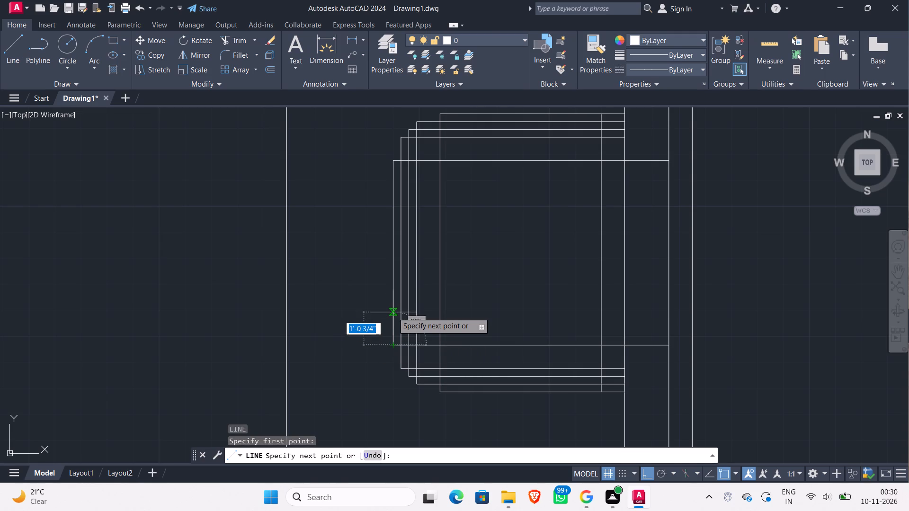
text(1.)
text(479)
key(apostrophe)
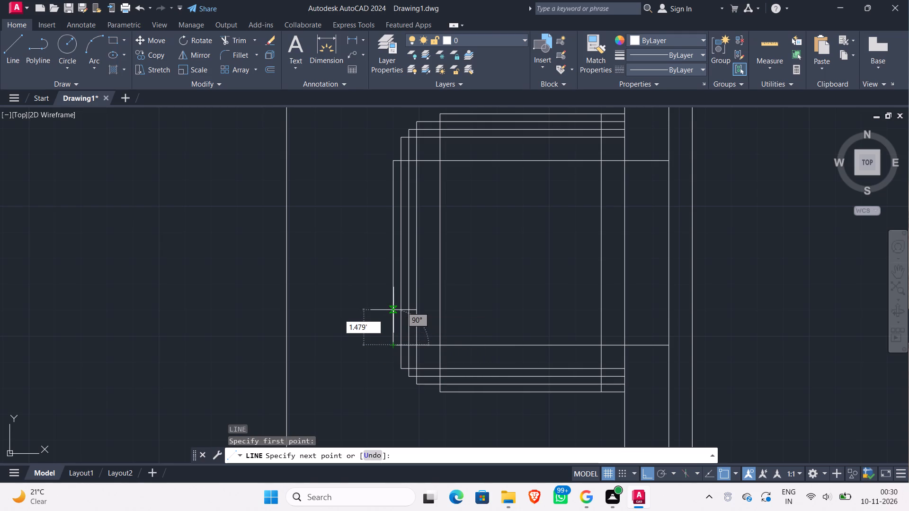
key(Return)
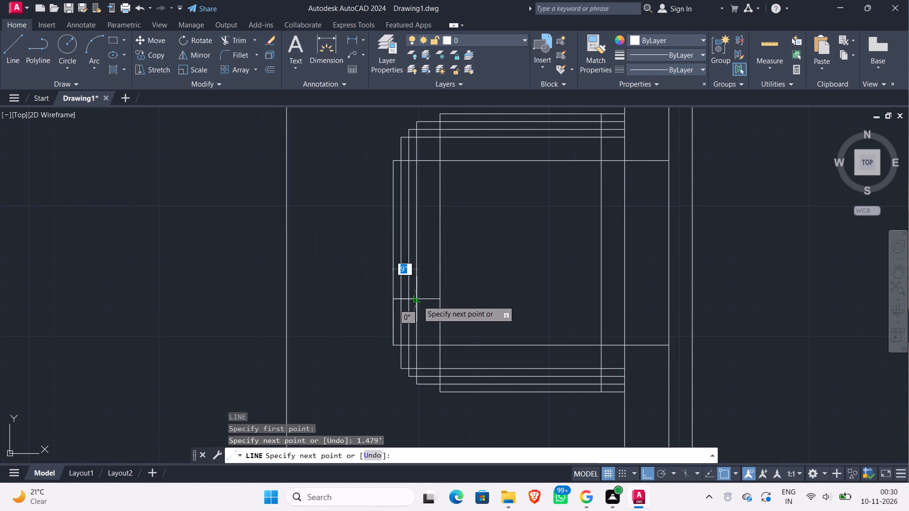
click(418, 300)
key(Escape)
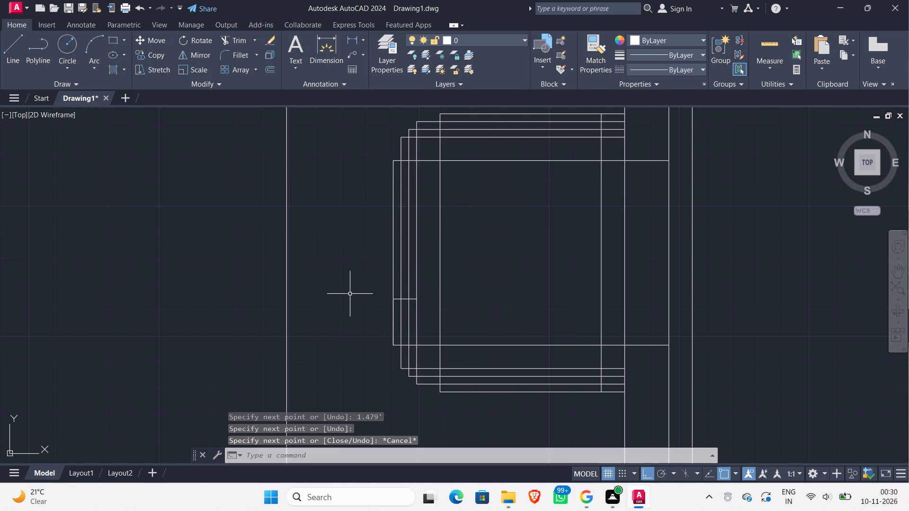
Offset the short horizontal line between the left wall lines upward twice, 1.479' each time, using the Through option.
key(o)
key(Return)
key(Return)
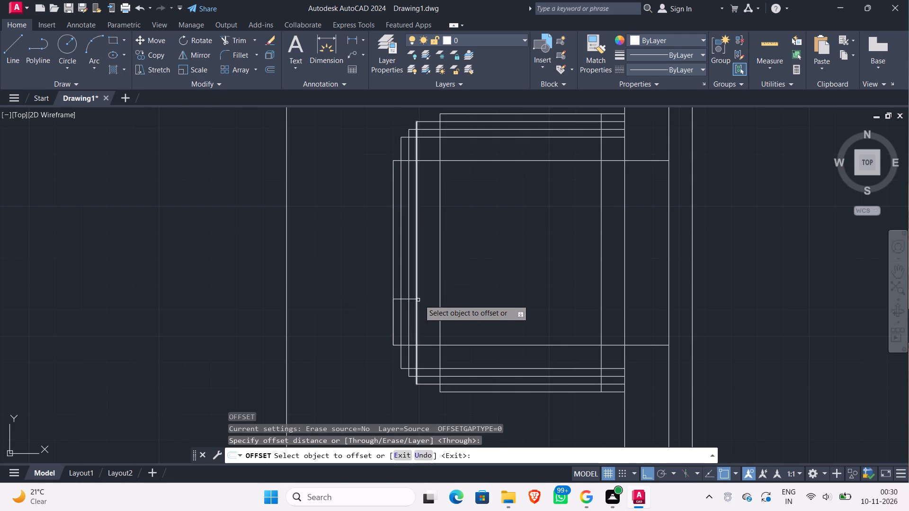
click(411, 300)
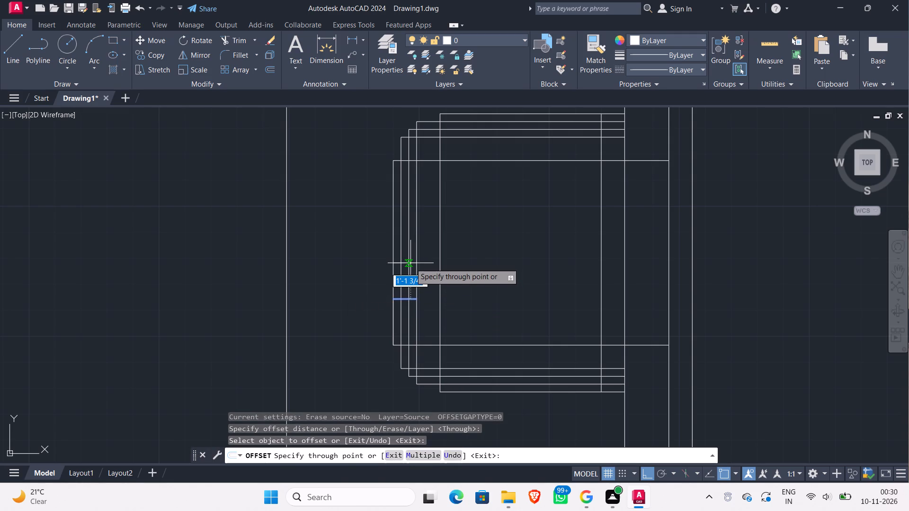
text(1.)
text(47)
key(9)
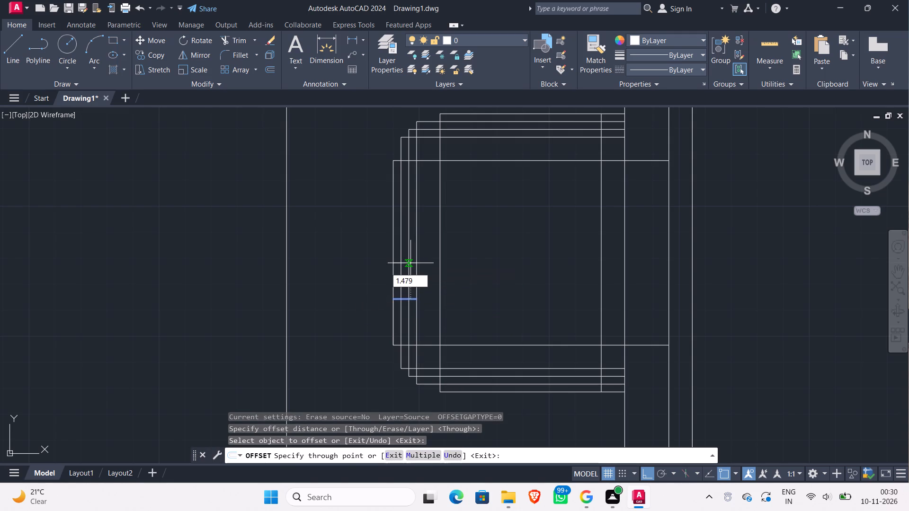
key(apostrophe)
key(Return)
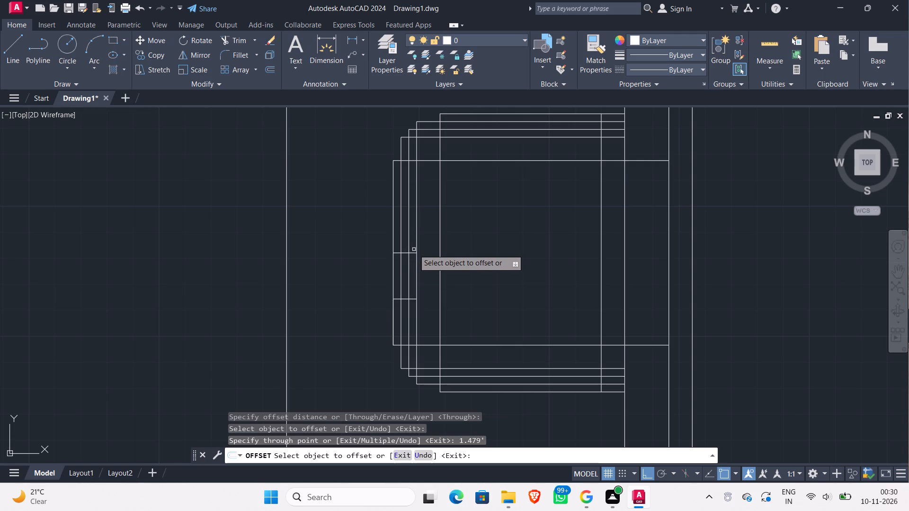
click(414, 252)
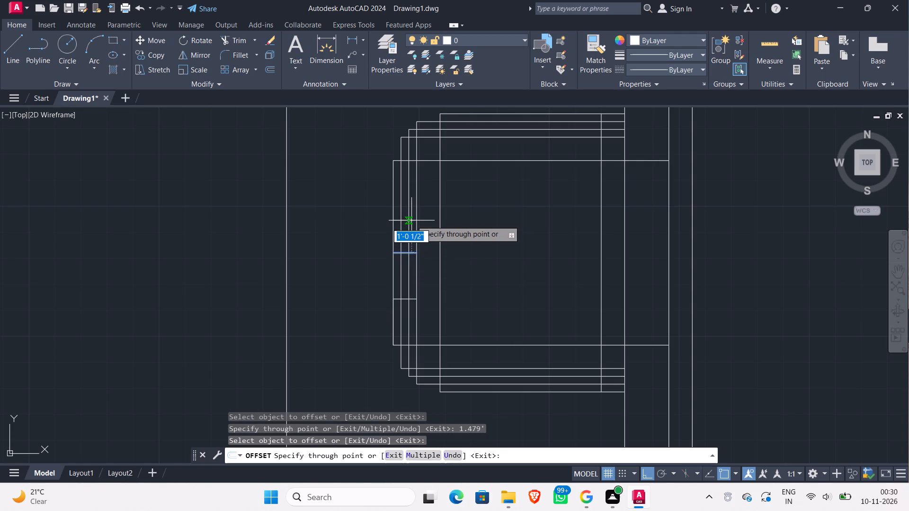
text(1.479')
key(Return)
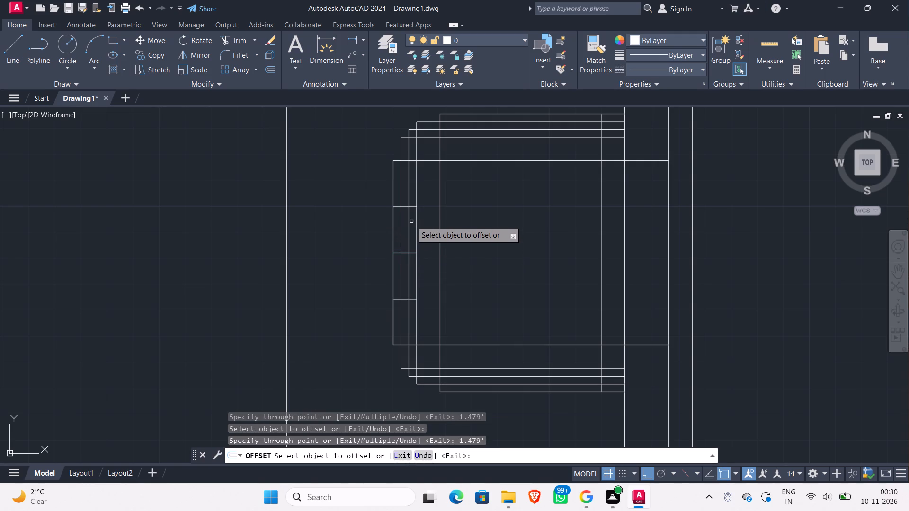
key(Escape)
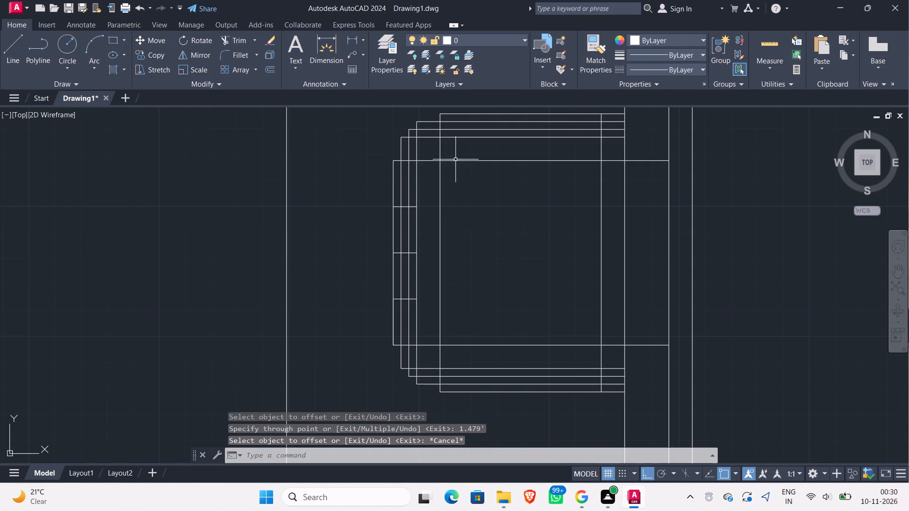
Measure the upper two segments of the outermost left wall line with the Dimension tool, without placing a dimension.
click(321, 50)
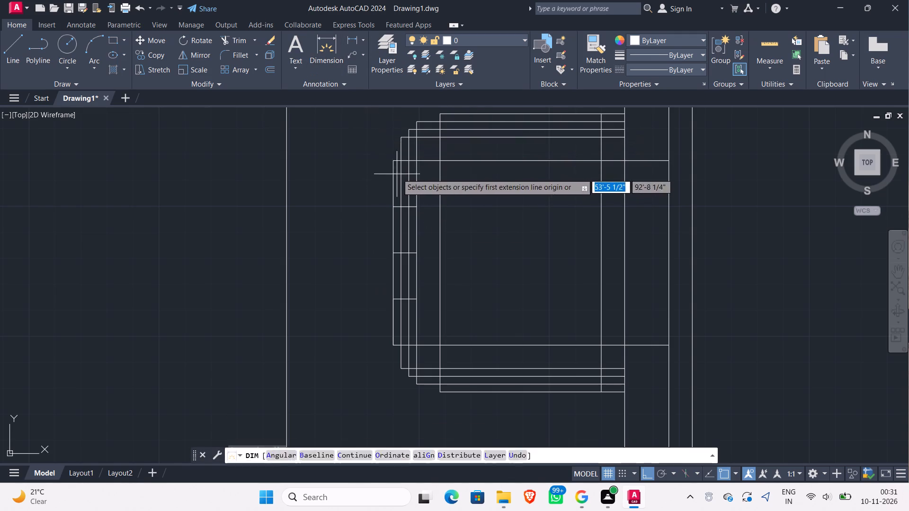
click(392, 162)
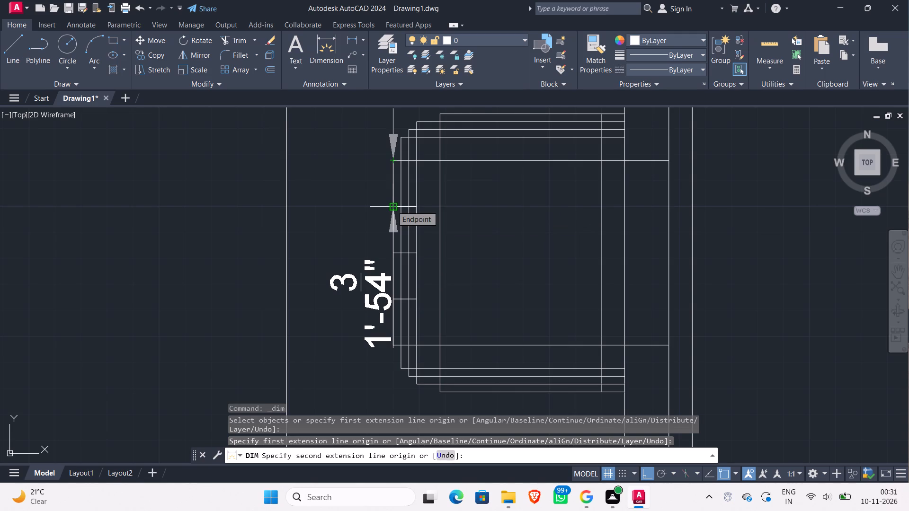
key(Escape)
click(339, 37)
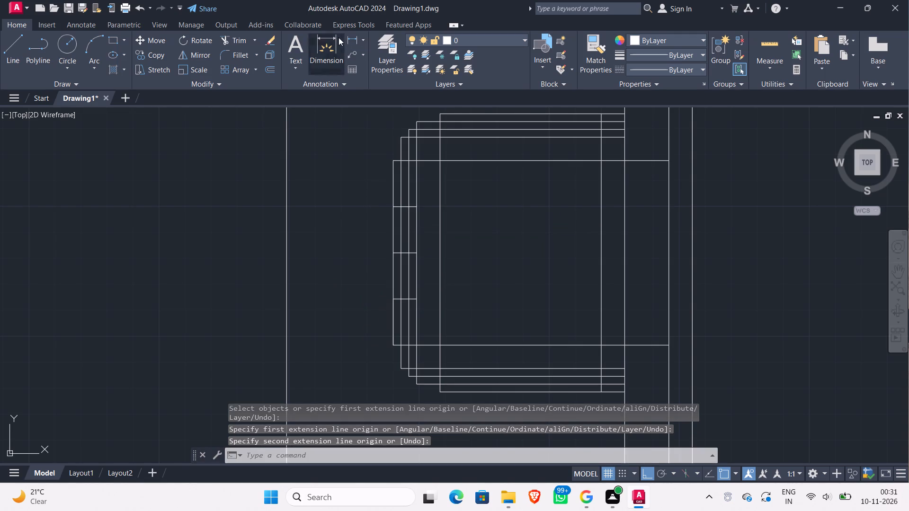
click(392, 208)
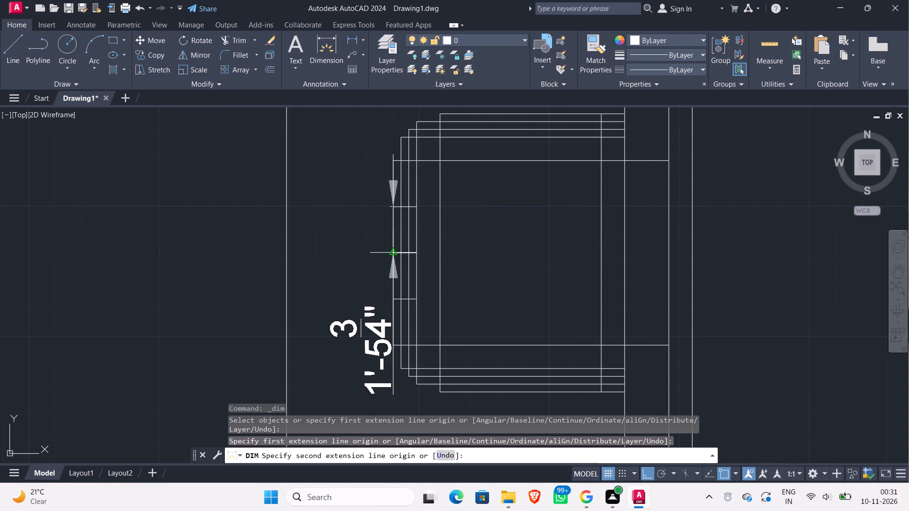
key(Escape)
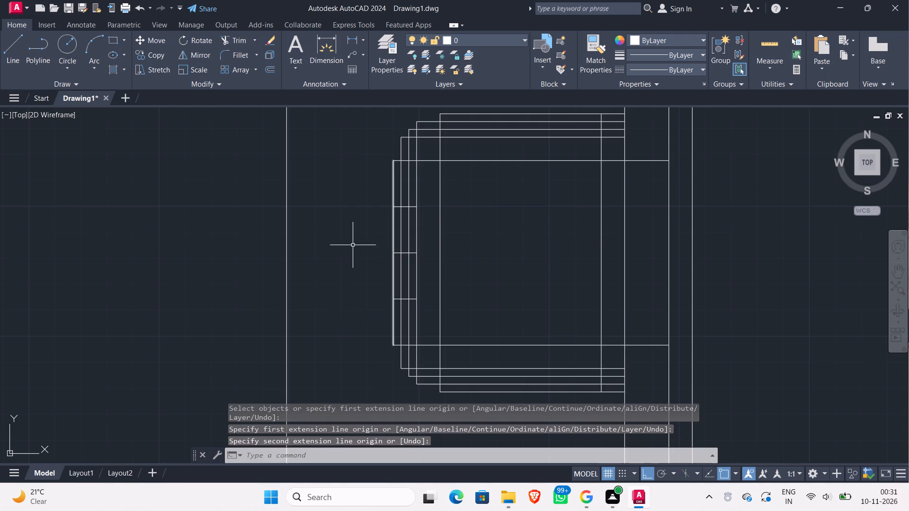
Examine the reference Garbh Grah's stepped left wall beside the Parikrma for comparison with the divided left wall lines in the drawing.
scroll(344, 247, down, 1)
middle_click(344, 247)
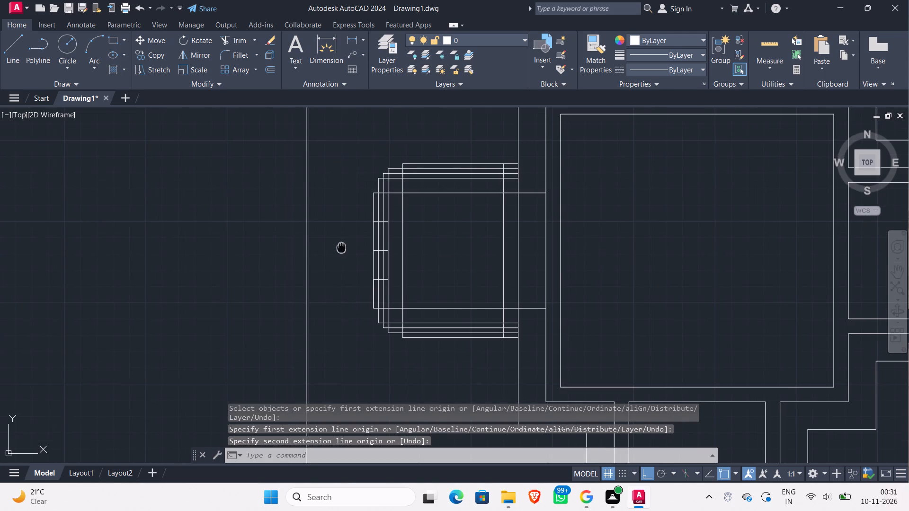
scroll(345, 246, up, 1)
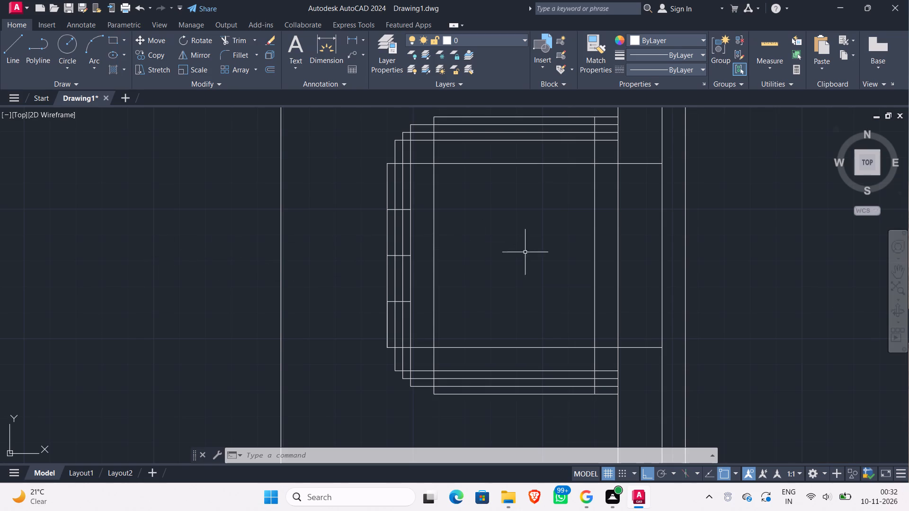
scroll(481, 249, down, 3)
middle_drag(789, 240, 737, 257)
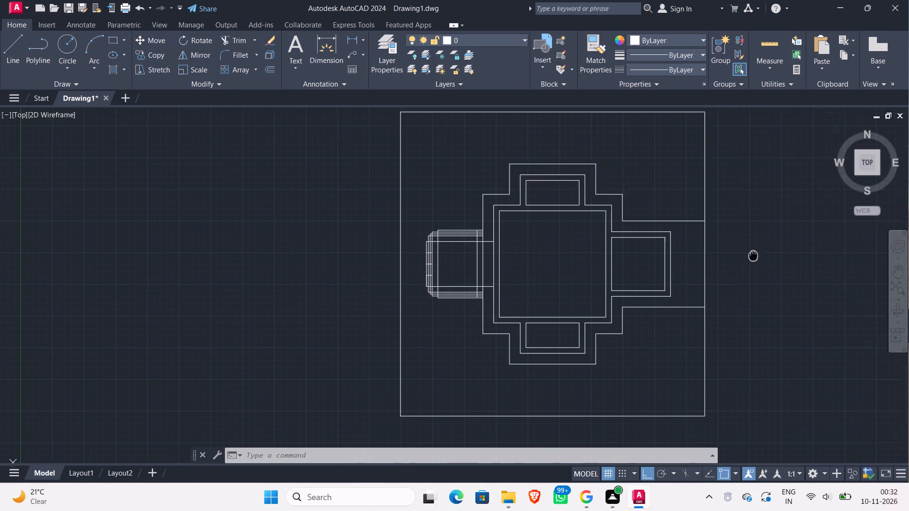
middle_drag(737, 257, 541, 279)
scroll(781, 203, up, 4)
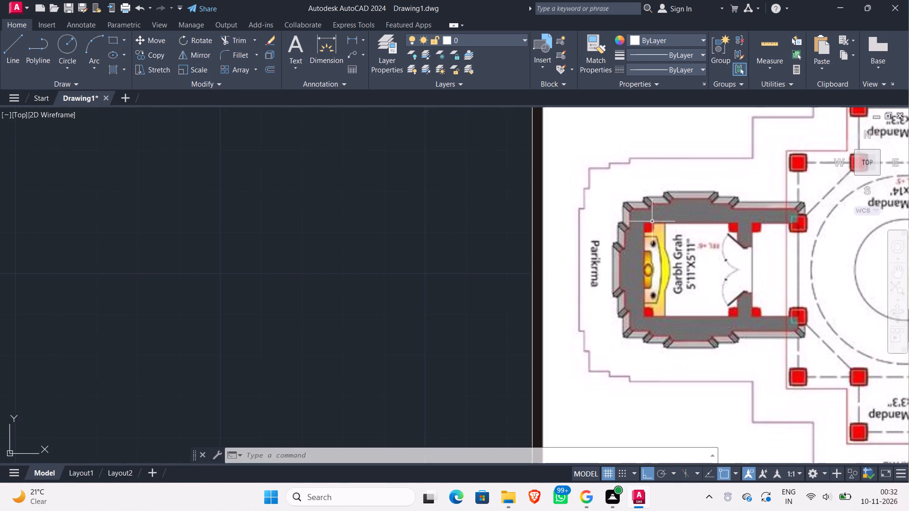
scroll(643, 236, up, 1)
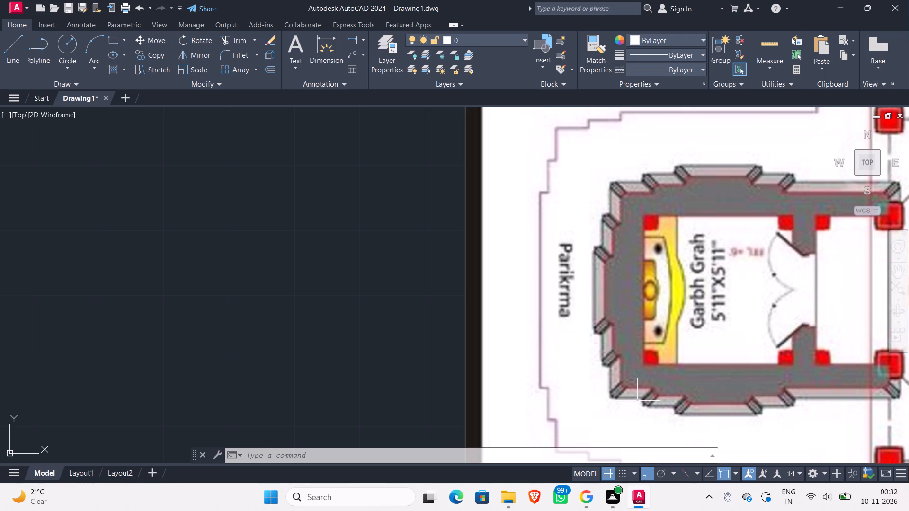
scroll(387, 334, down, 1)
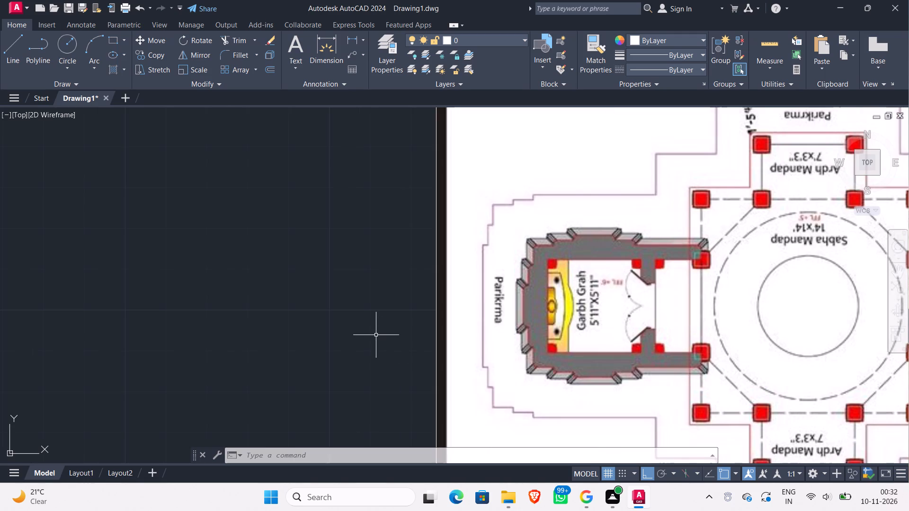
middle_drag(366, 332, 490, 301)
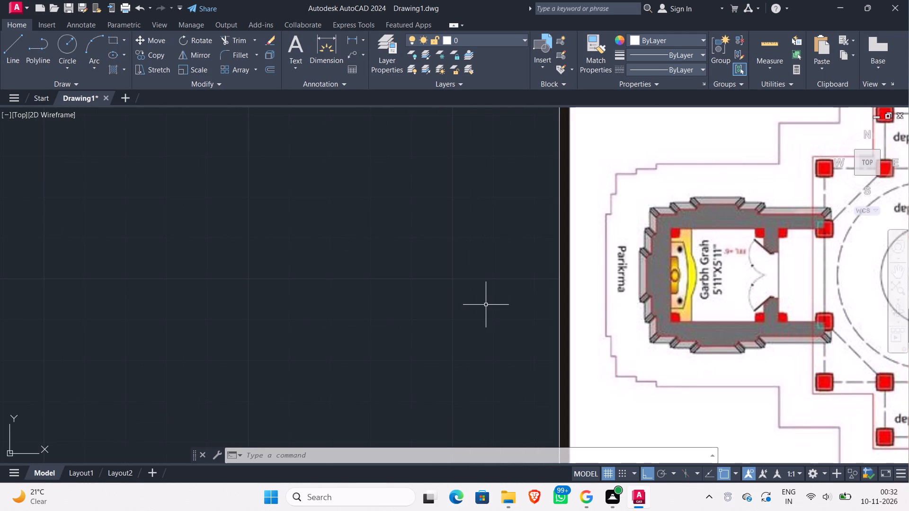
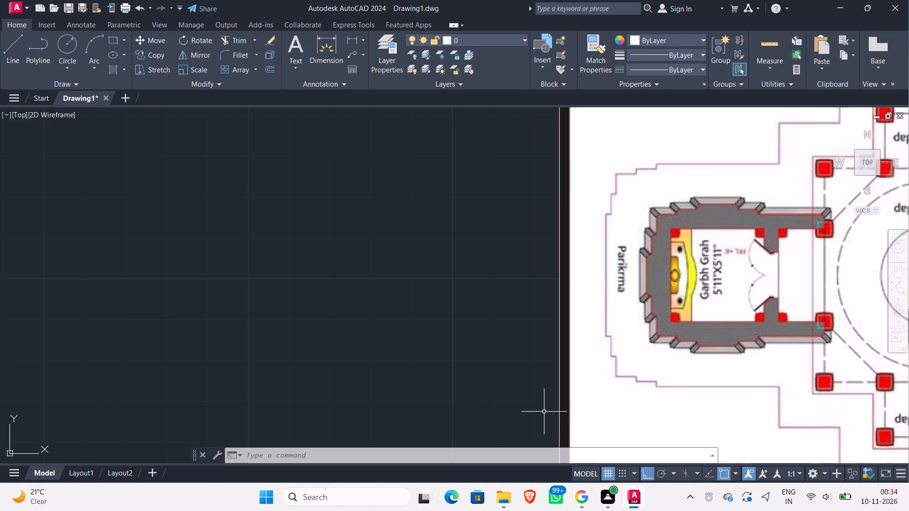
Trim the outermost left wall line of the Garbh Grah above and below its two middle segments.
scroll(388, 286, down, 1)
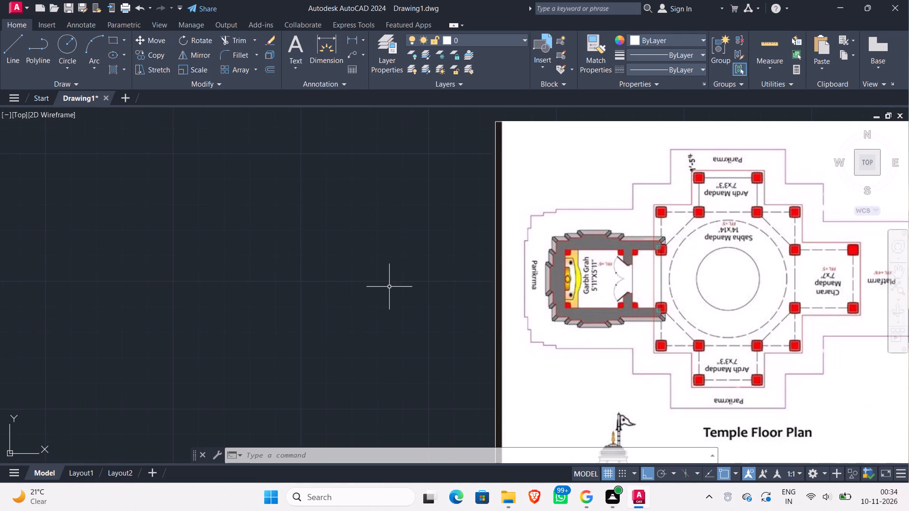
middle_drag(389, 287, 547, 279)
scroll(441, 284, down, 2)
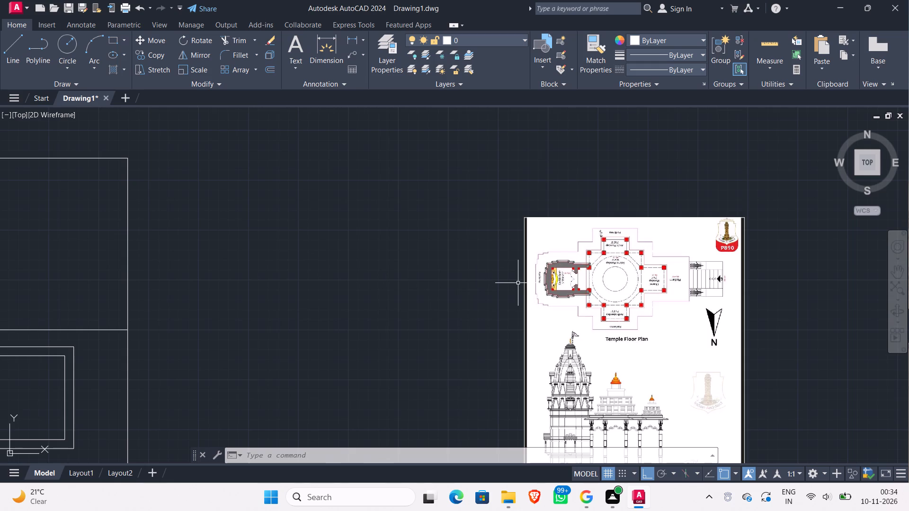
middle_drag(312, 301, 507, 264)
scroll(341, 280, down, 1)
middle_drag(182, 312, 408, 272)
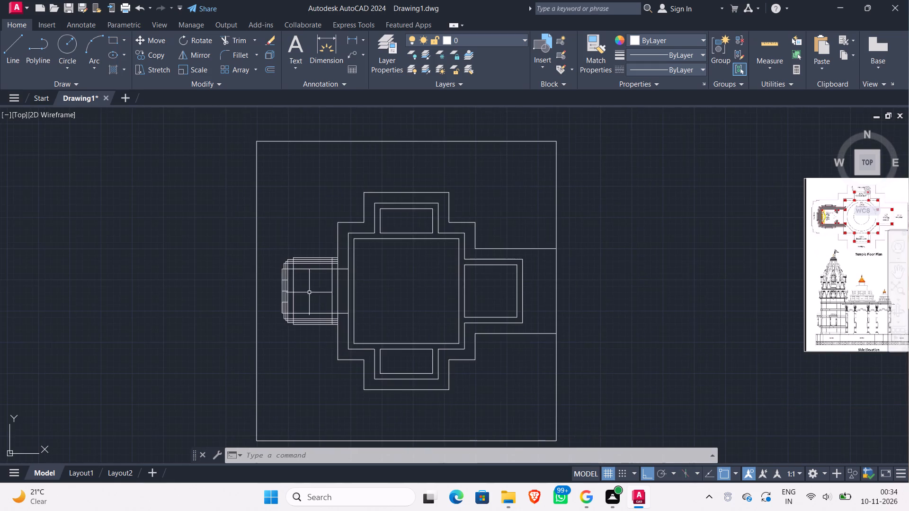
scroll(303, 291, up, 5)
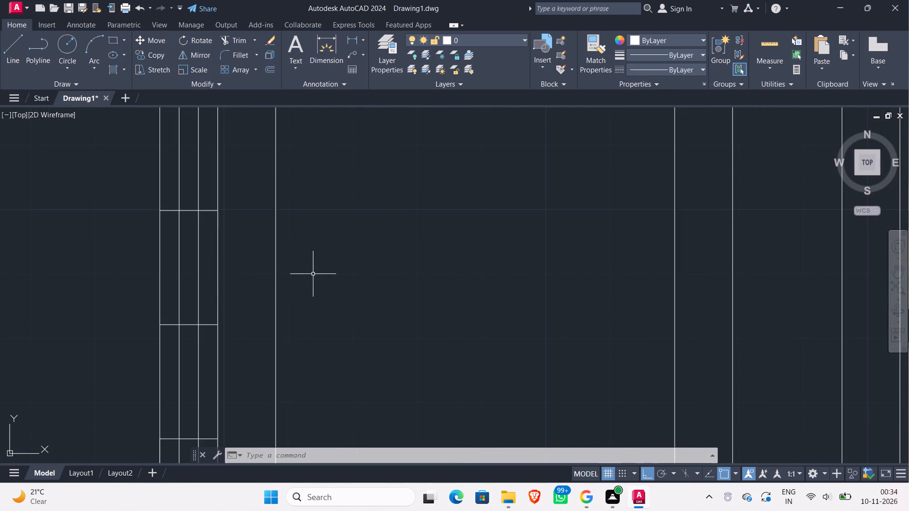
key(t)
key(r)
key(Return)
key(Return)
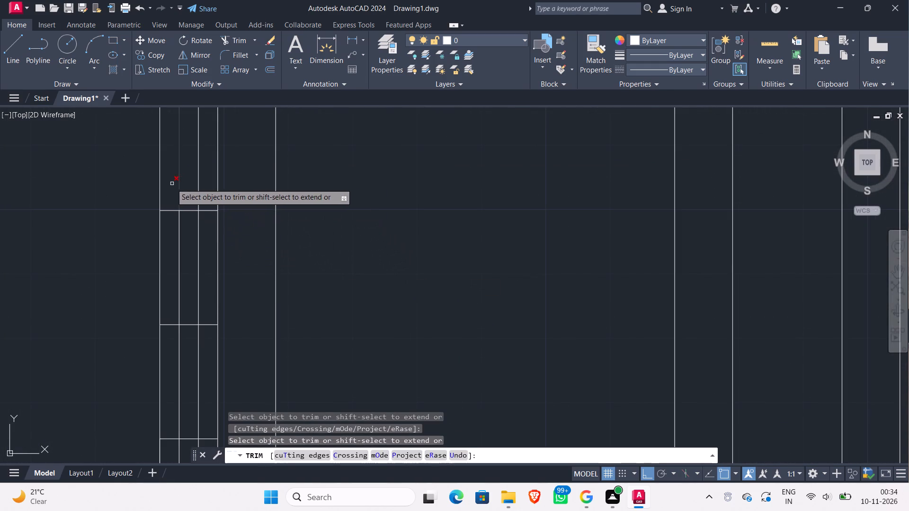
click(169, 183)
click(121, 212)
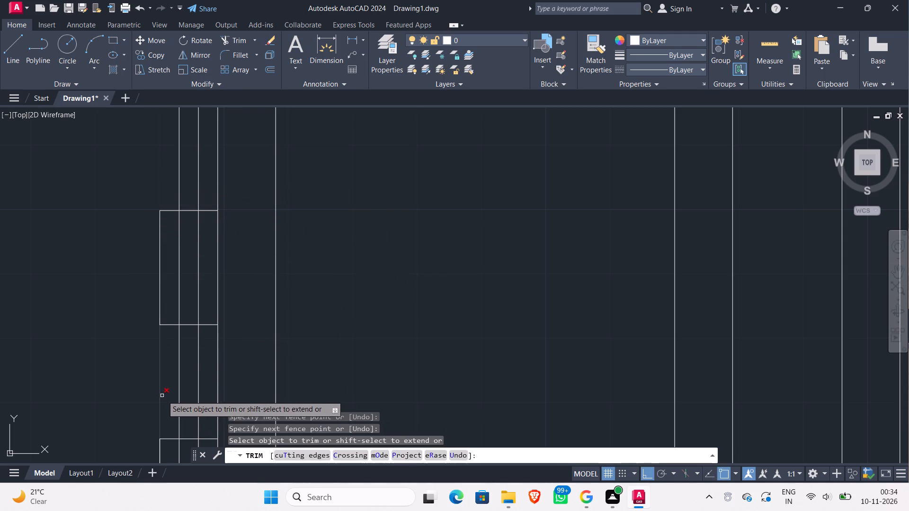
middle_drag(168, 398, 189, 305)
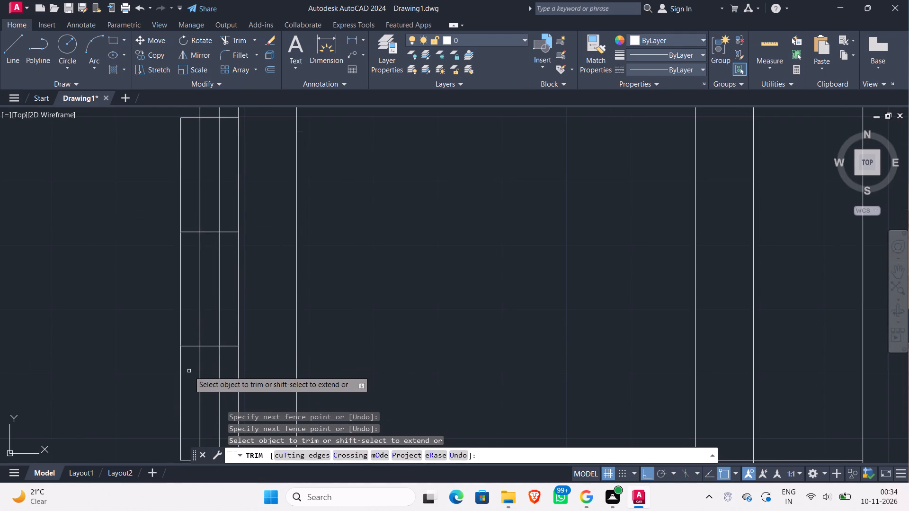
click(189, 370)
click(141, 368)
Trim the ends of the two long horizontal Garbh Grah lines that project past the second vertical left wall line.
scroll(140, 363, down, 1)
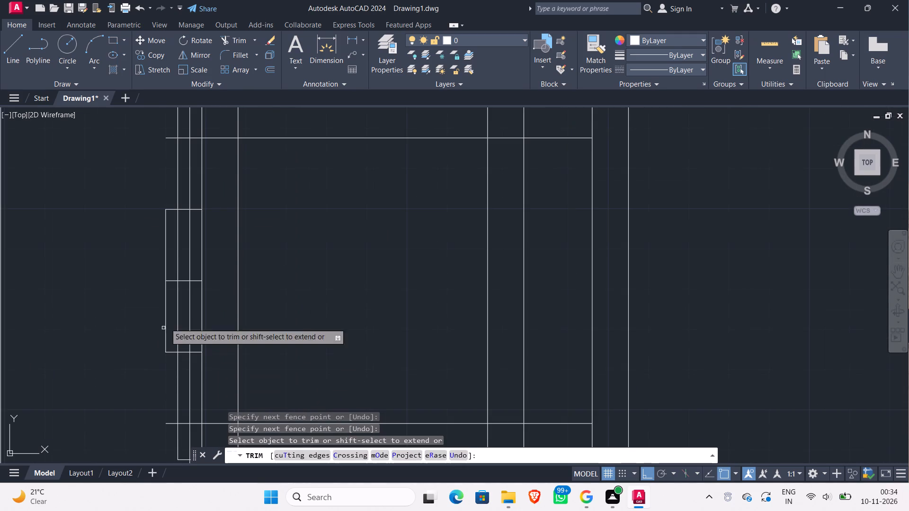
scroll(160, 152, down, 1)
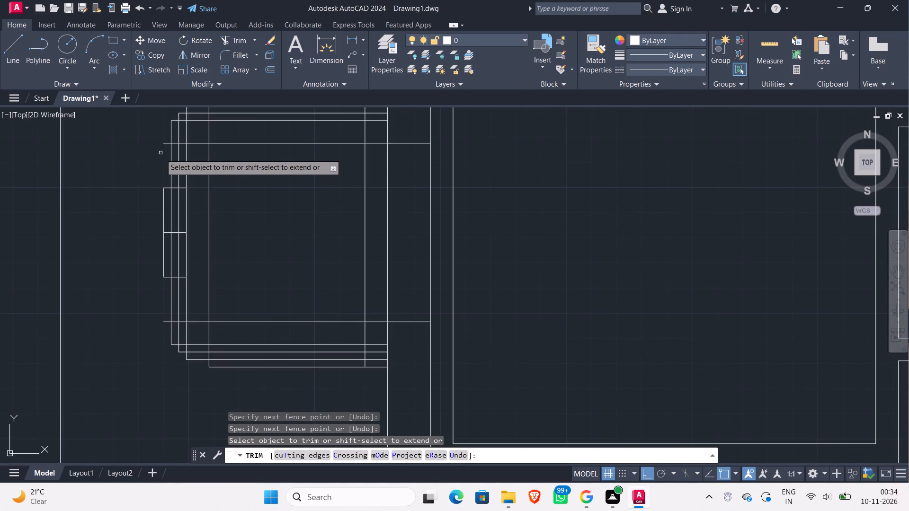
scroll(163, 151, up, 1)
click(169, 145)
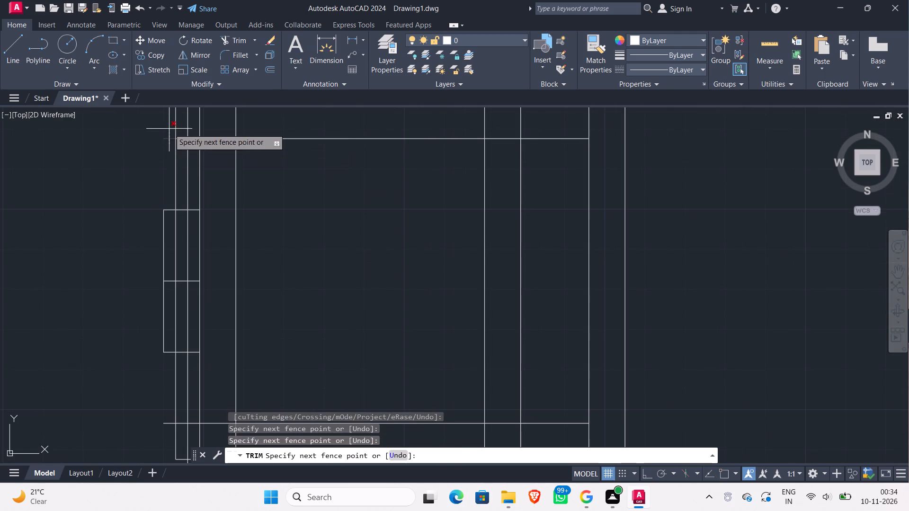
click(169, 126)
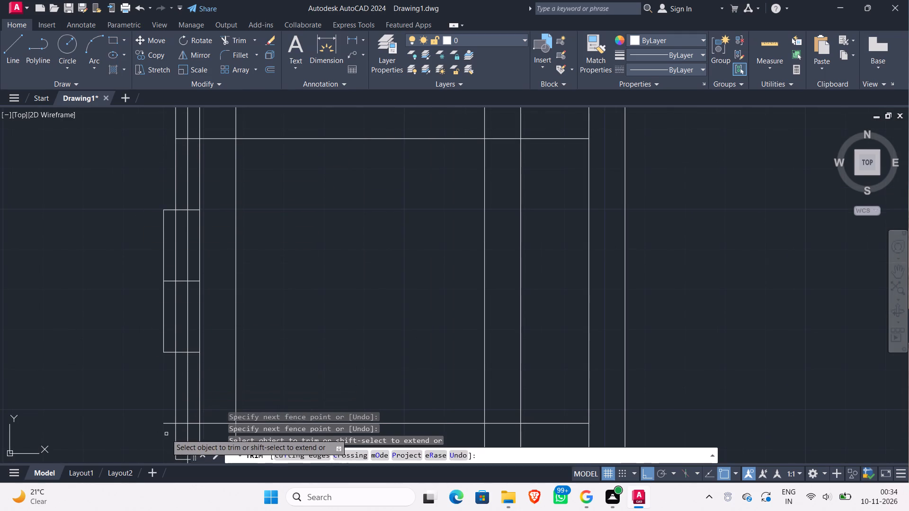
click(165, 432)
click(162, 410)
Trim the second vertical wall line and adjoining horizontal stub at the Garbh Grah's upper-left corner to form a step.
scroll(158, 406, down, 2)
middle_drag(141, 412, 134, 375)
scroll(151, 269, up, 2)
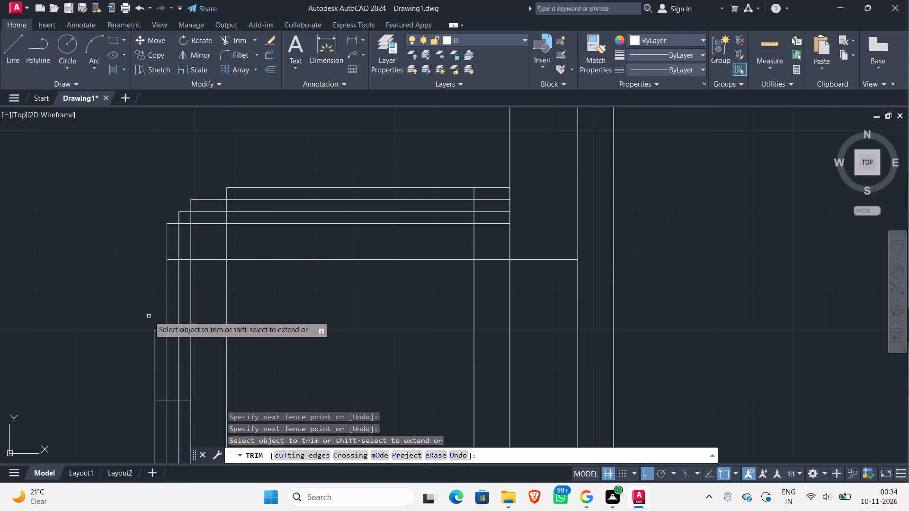
click(173, 238)
click(123, 243)
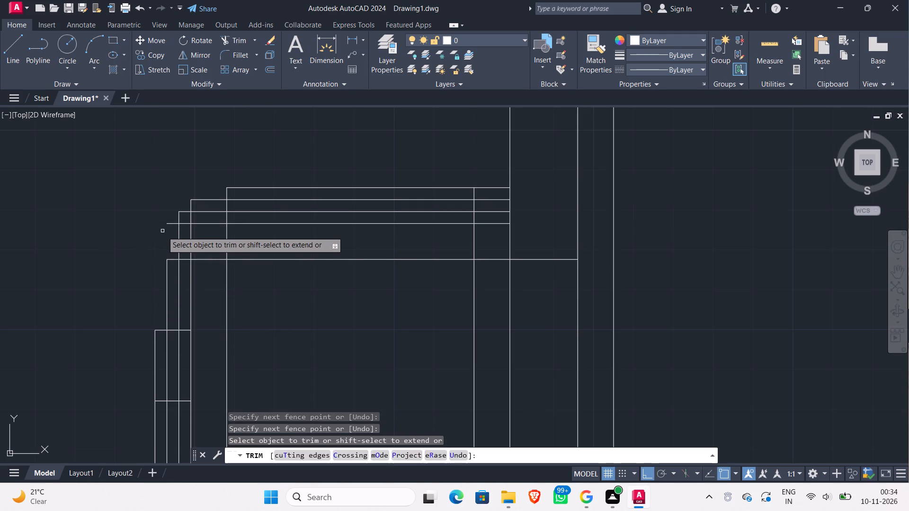
click(169, 231)
click(175, 196)
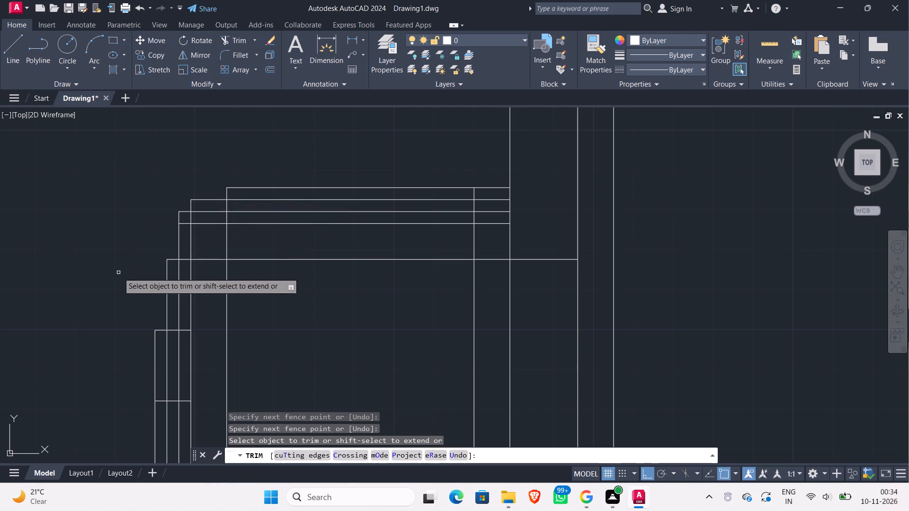
Trim the second vertical wall line and adjoining horizontal stub at the Garbh Grah's lower-left corner to form a matching step.
scroll(118, 273, down, 1)
middle_drag(118, 271, 175, 148)
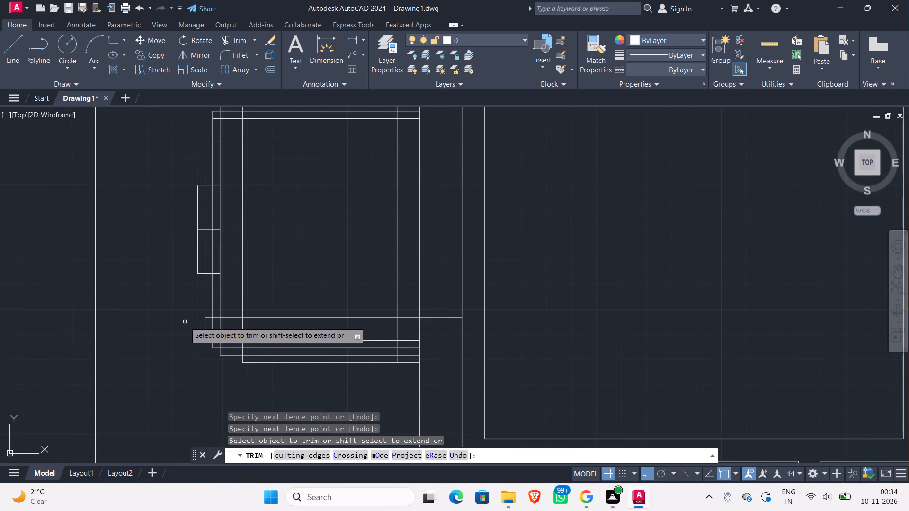
scroll(185, 326, up, 3)
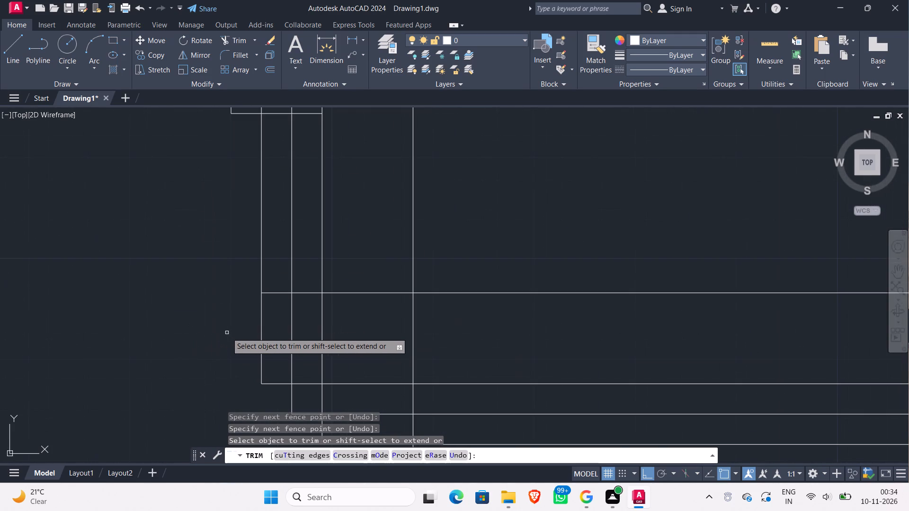
click(235, 332)
click(273, 345)
click(273, 348)
click(272, 397)
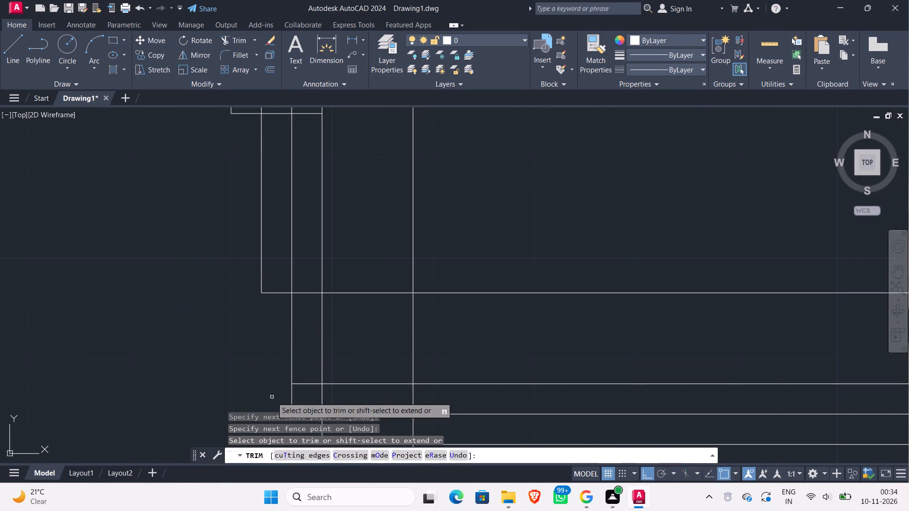
Trim away all pieces of the short horizontal dividing line midway up the Garbh Grah's left wall projection.
scroll(228, 373, down, 3)
middle_drag(223, 371, 185, 339)
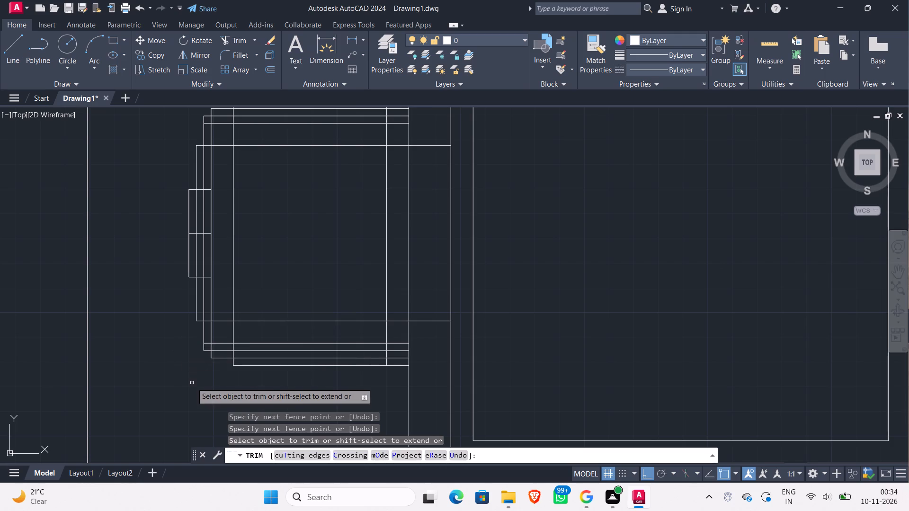
scroll(164, 371, down, 1)
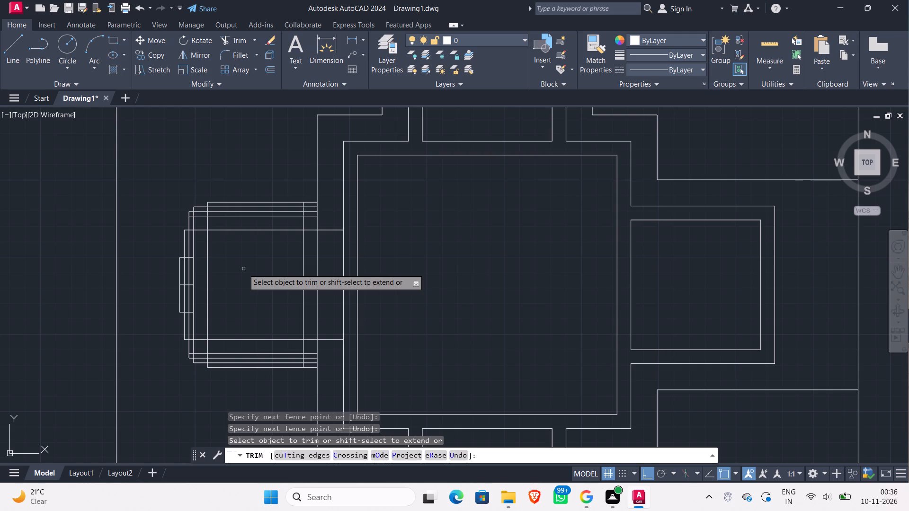
scroll(259, 267, down, 1)
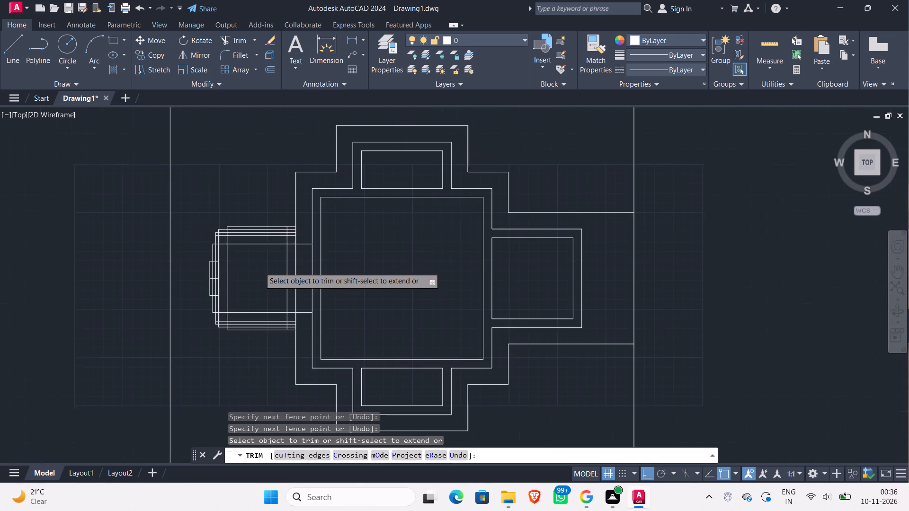
scroll(259, 270, up, 2)
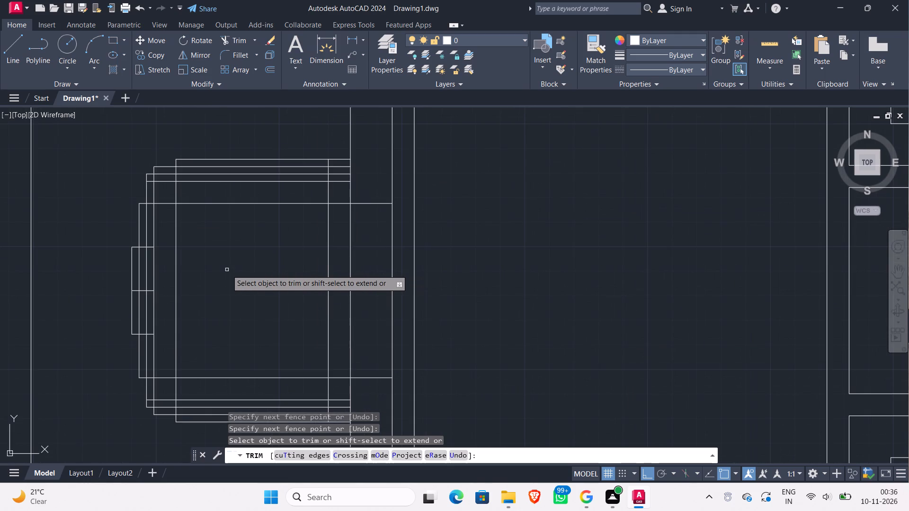
scroll(227, 269, up, 2)
scroll(227, 269, down, 3)
middle_drag(234, 271, 229, 269)
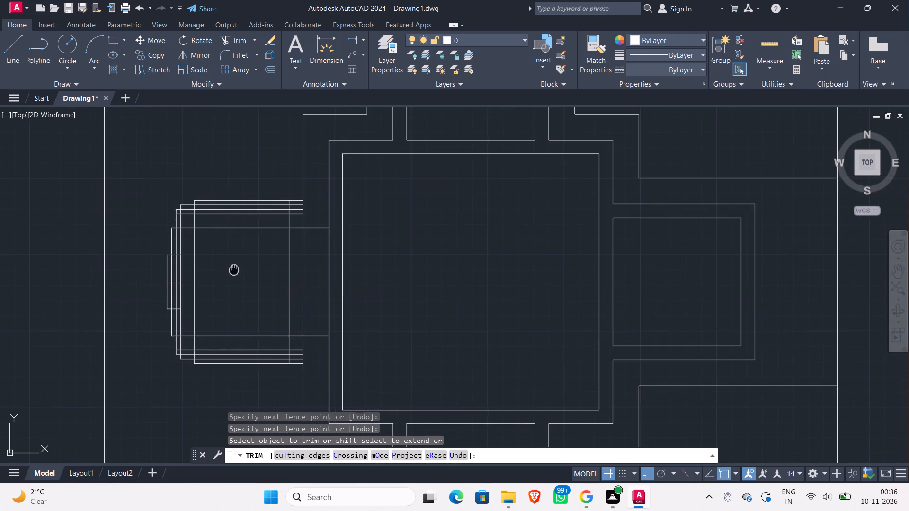
middle_drag(229, 269, 209, 268)
scroll(144, 289, up, 4)
click(136, 257)
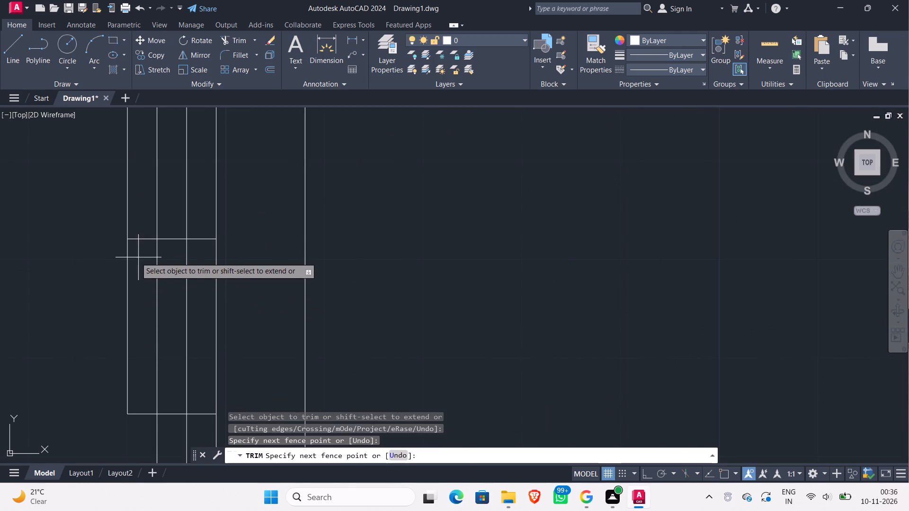
click(137, 236)
click(172, 247)
click(164, 227)
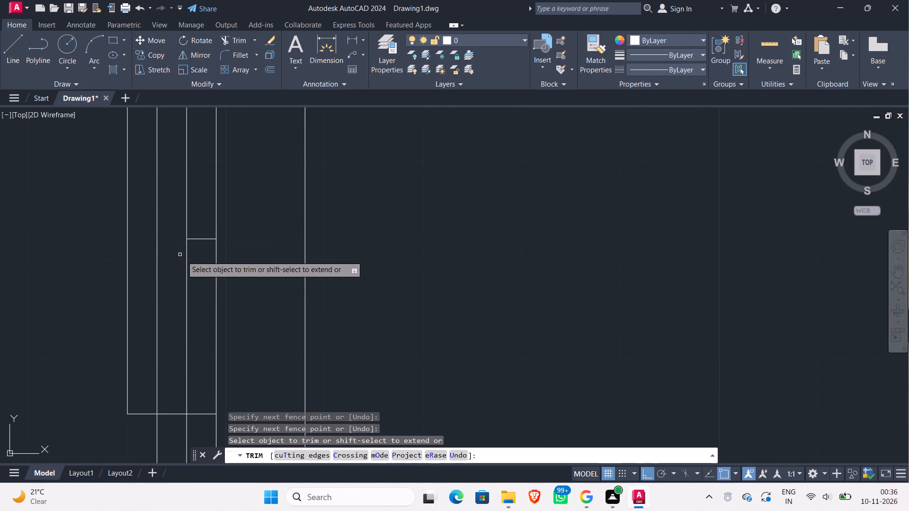
click(200, 247)
click(197, 225)
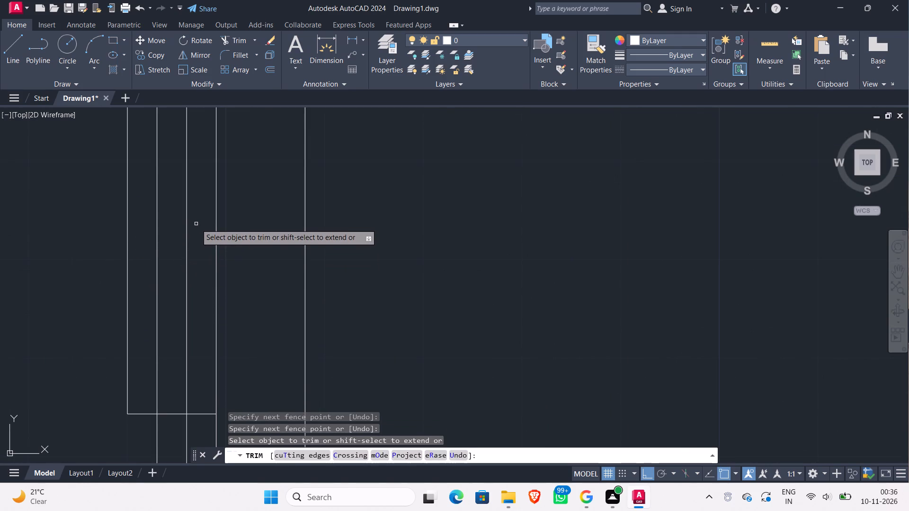
key(Escape)
Examine the Garbh Grah's stepped outer wall in the reference temple floor plan.
scroll(196, 224, down, 4)
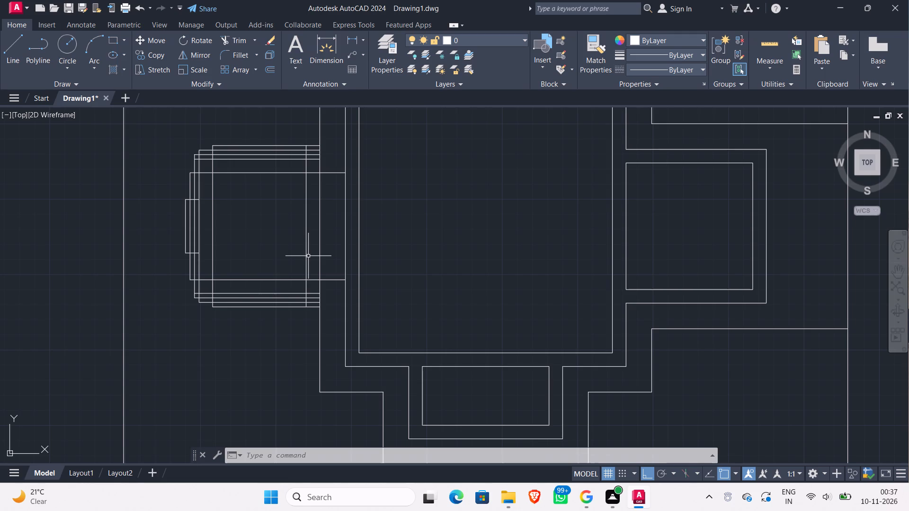
scroll(221, 227, up, 1)
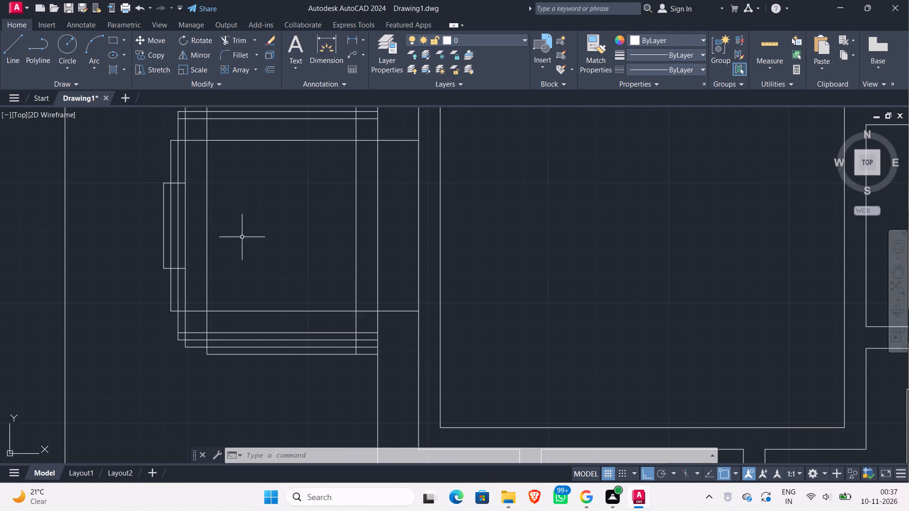
scroll(231, 227, down, 1)
scroll(243, 224, up, 2)
scroll(243, 224, down, 3)
middle_drag(243, 225, 243, 225)
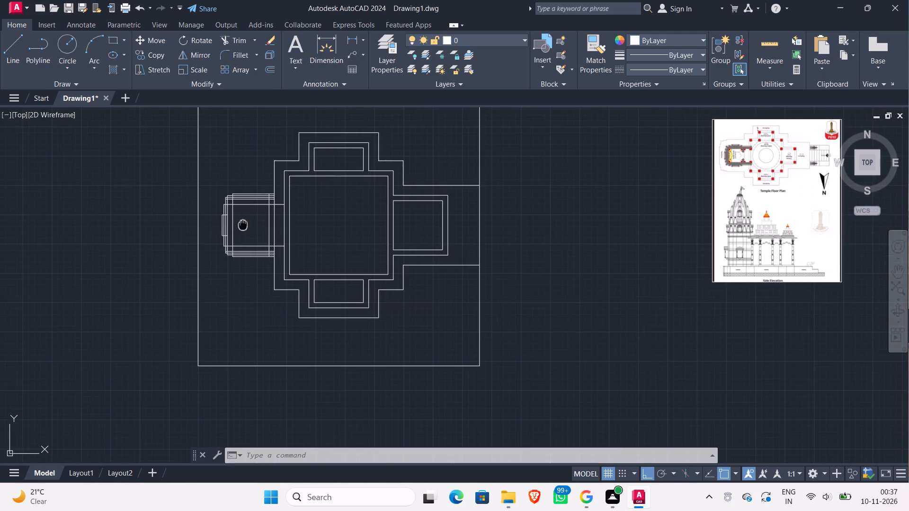
middle_drag(243, 225, 27, 275)
scroll(533, 196, up, 3)
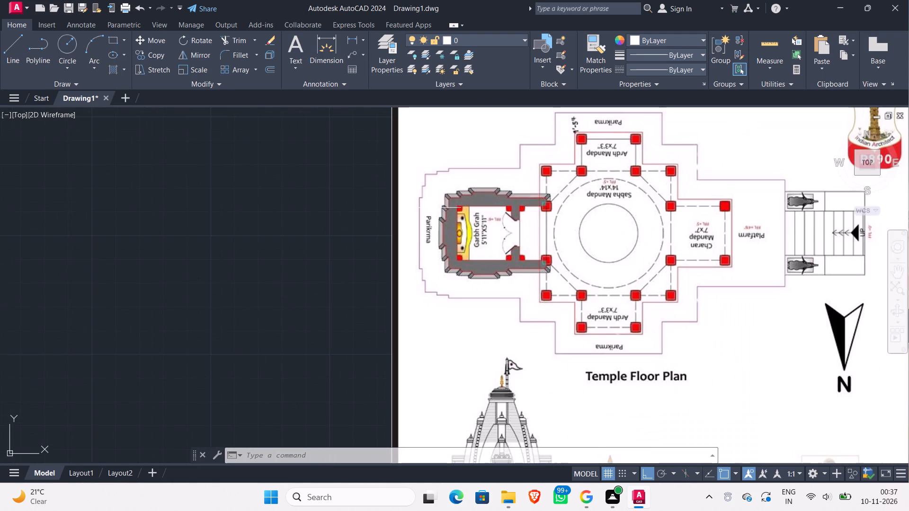
scroll(448, 202, up, 2)
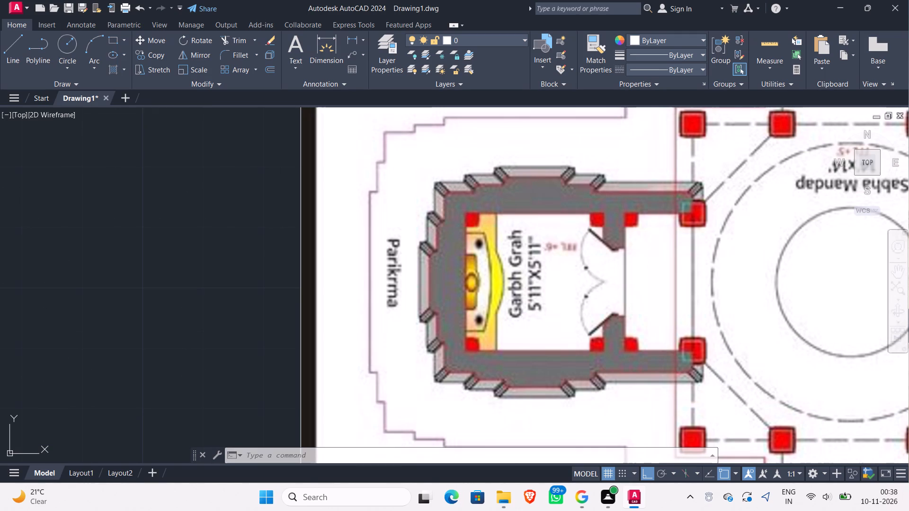
Compare the drawn Garbh Grah wall lines with the wall steps shown in the reference floor plan.
scroll(153, 280, down, 1)
middle_drag(155, 277, 383, 247)
scroll(302, 256, down, 3)
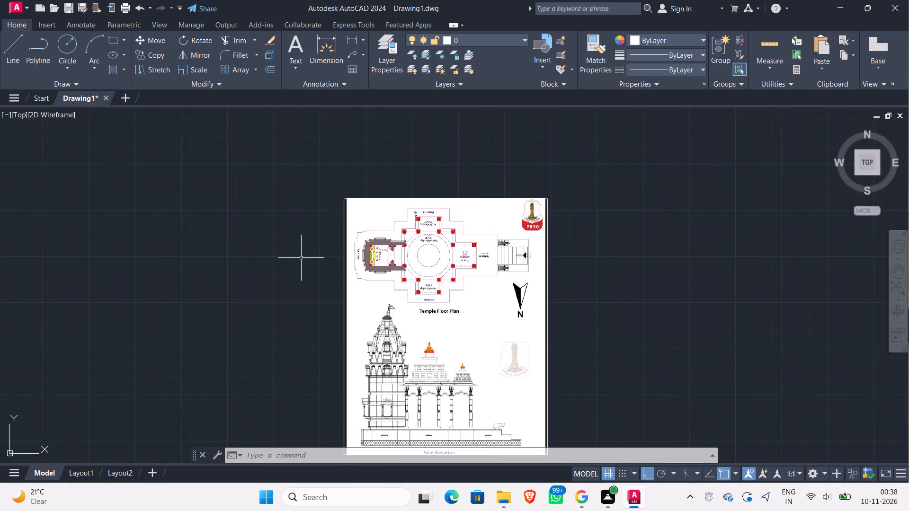
middle_drag(208, 276, 472, 249)
scroll(336, 264, down, 1)
middle_drag(154, 299, 329, 248)
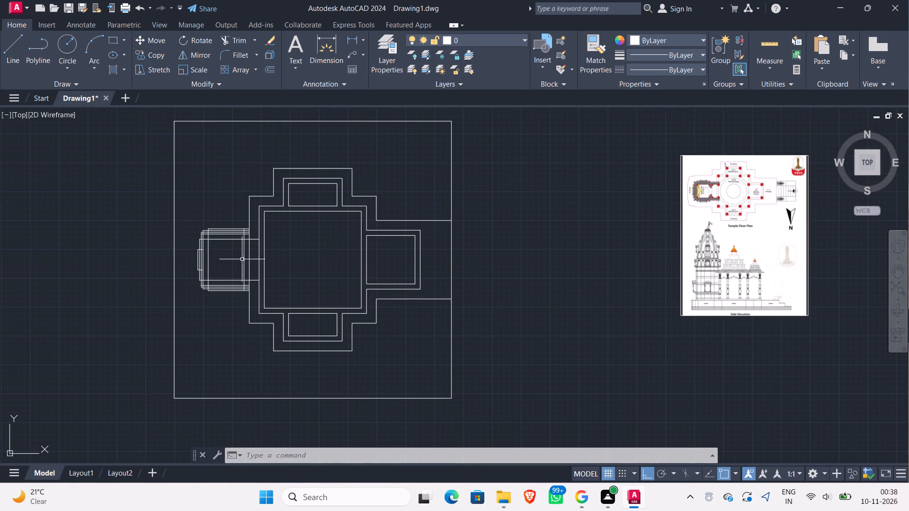
scroll(210, 241, up, 3)
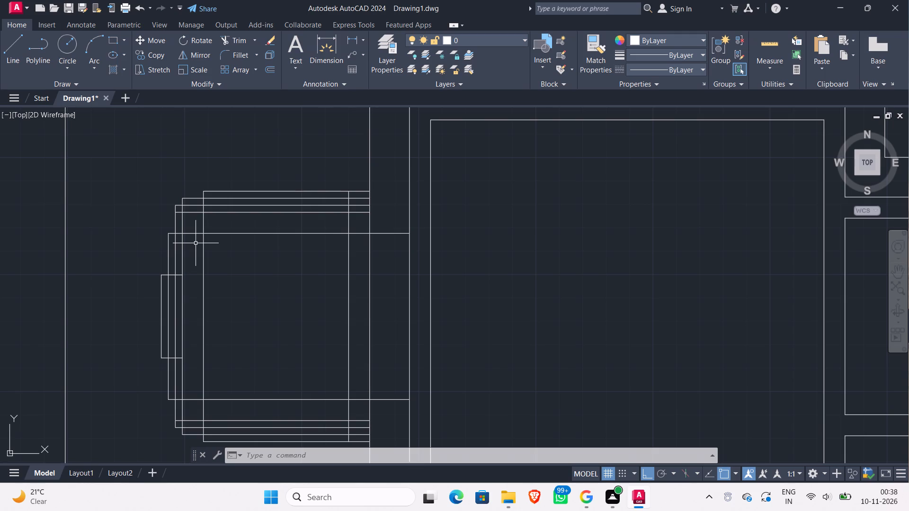
scroll(196, 243, down, 3)
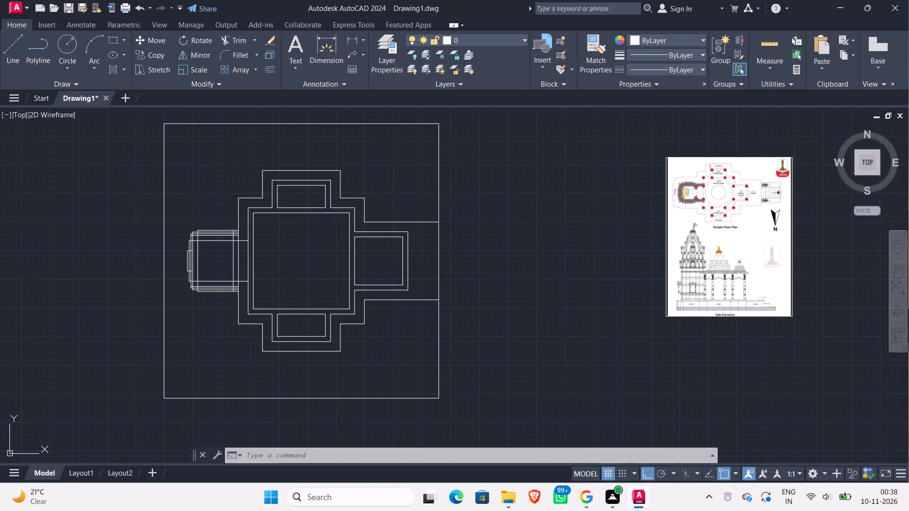
scroll(694, 197, up, 4)
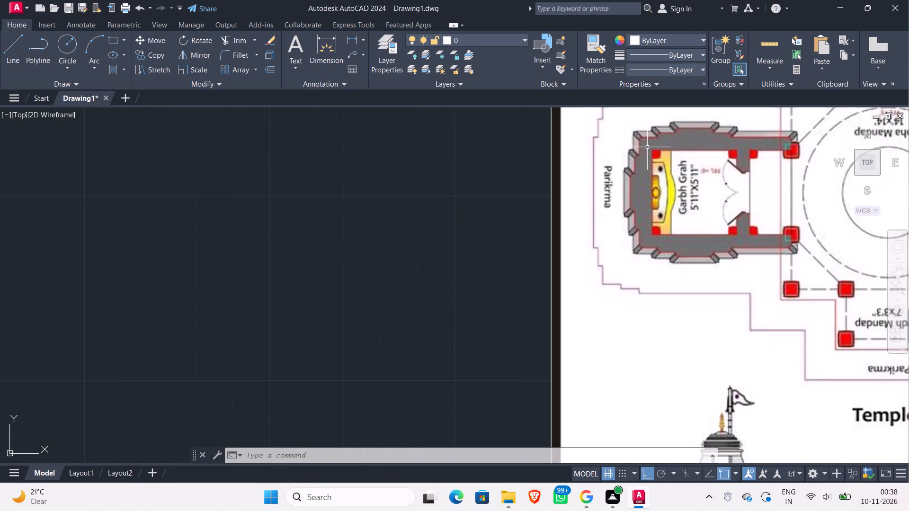
scroll(644, 150, down, 2)
scroll(297, 254, down, 2)
middle_drag(276, 254, 463, 233)
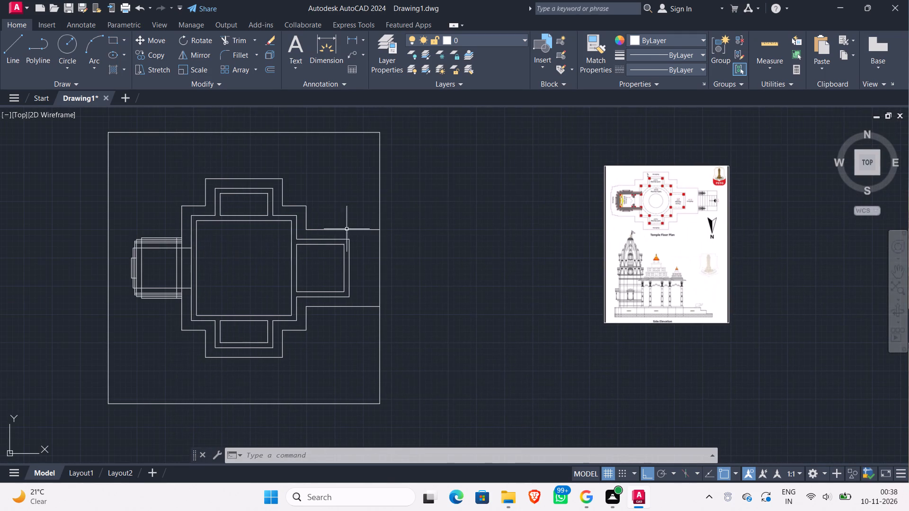
scroll(606, 197, up, 2)
scroll(640, 178, up, 1)
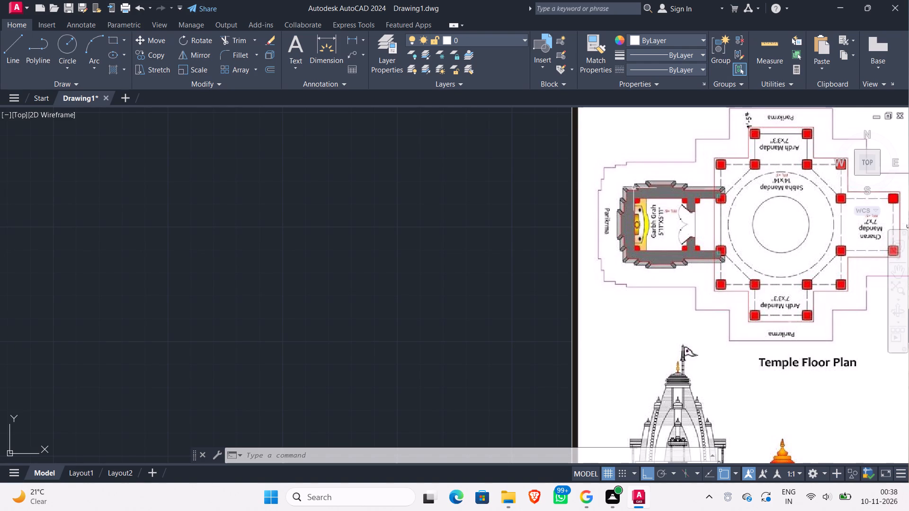
scroll(623, 188, up, 2)
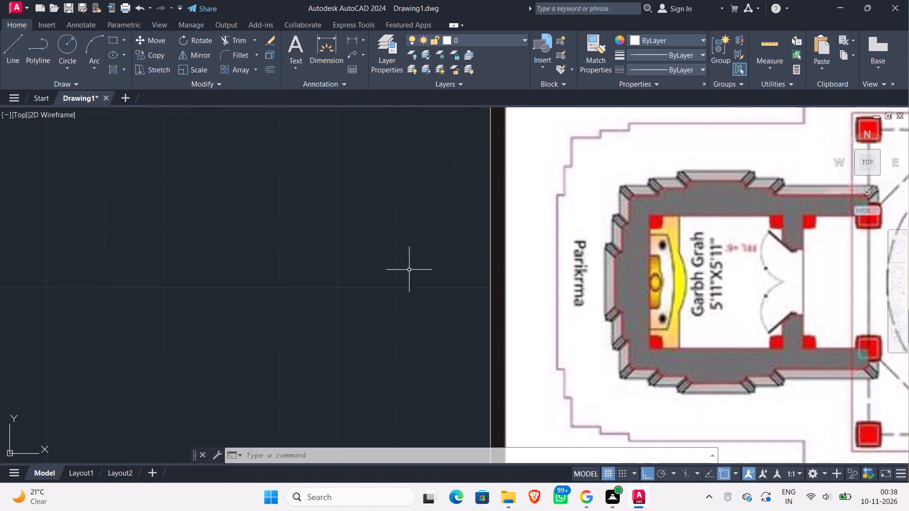
Inspect the drawn Garbh Grah's upper-left corner lines and check them against the corner steps in the reference plan.
scroll(405, 270, down, 1)
middle_drag(365, 278, 525, 238)
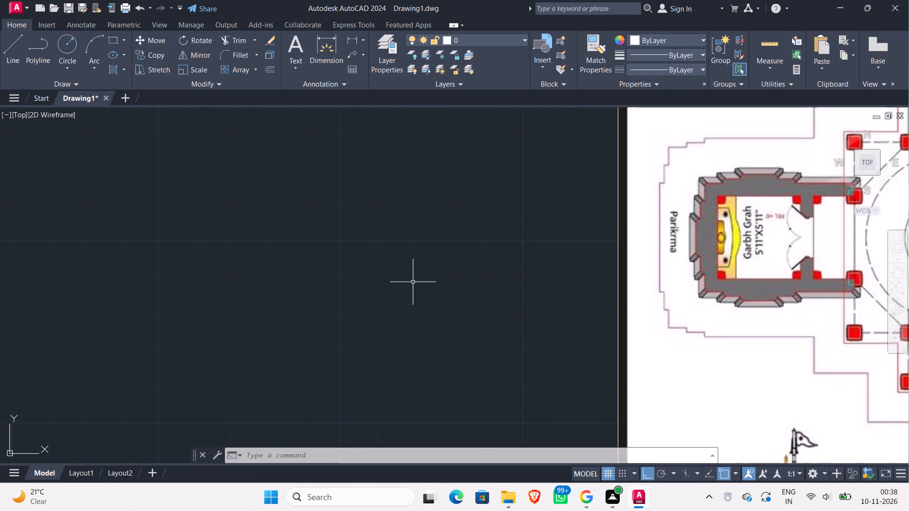
scroll(414, 280, down, 2)
middle_drag(414, 279, 569, 266)
middle_drag(414, 303, 666, 275)
scroll(542, 293, down, 3)
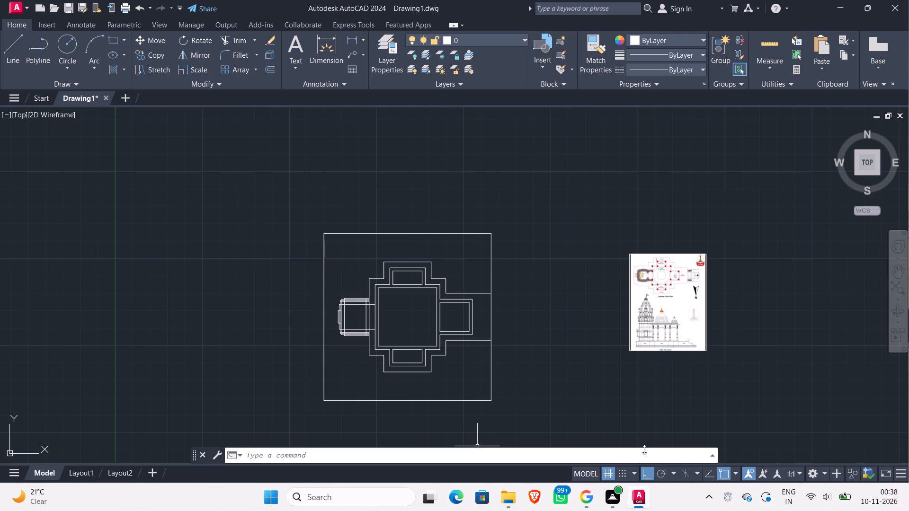
scroll(348, 300, up, 3)
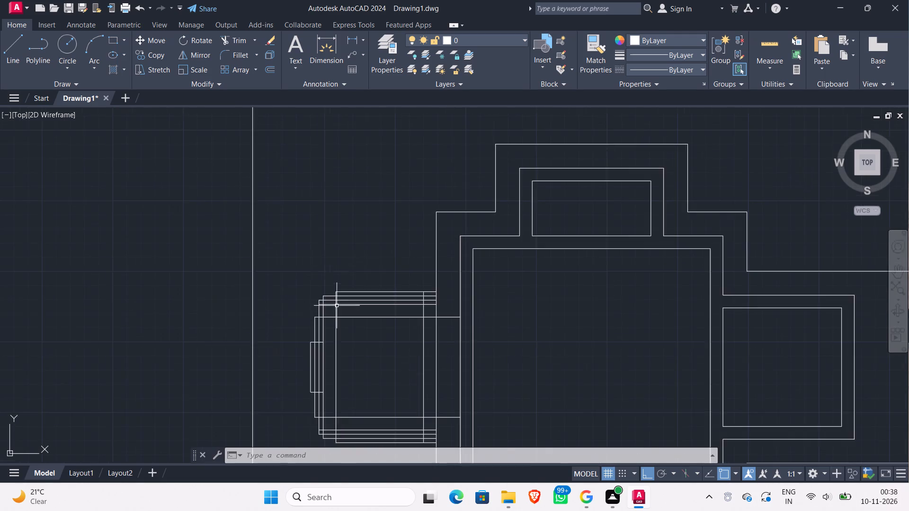
scroll(336, 306, up, 2)
scroll(286, 332, down, 2)
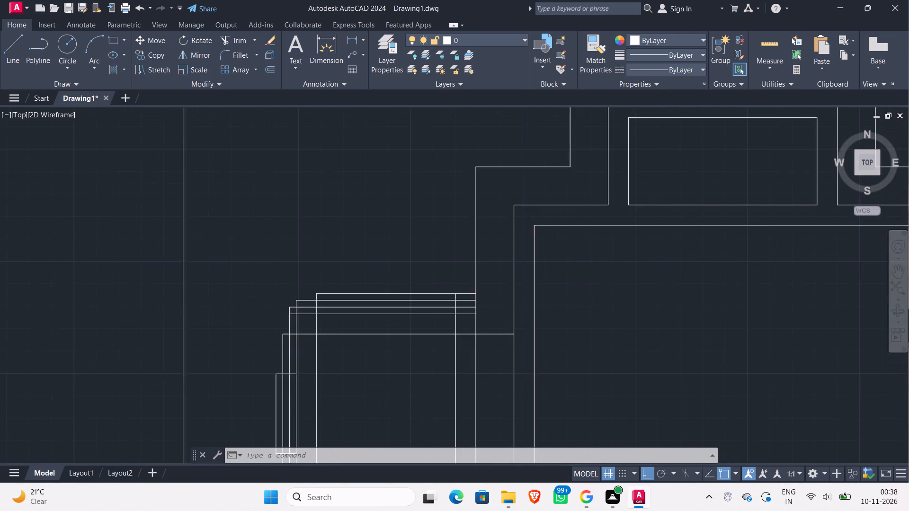
scroll(276, 366, up, 1)
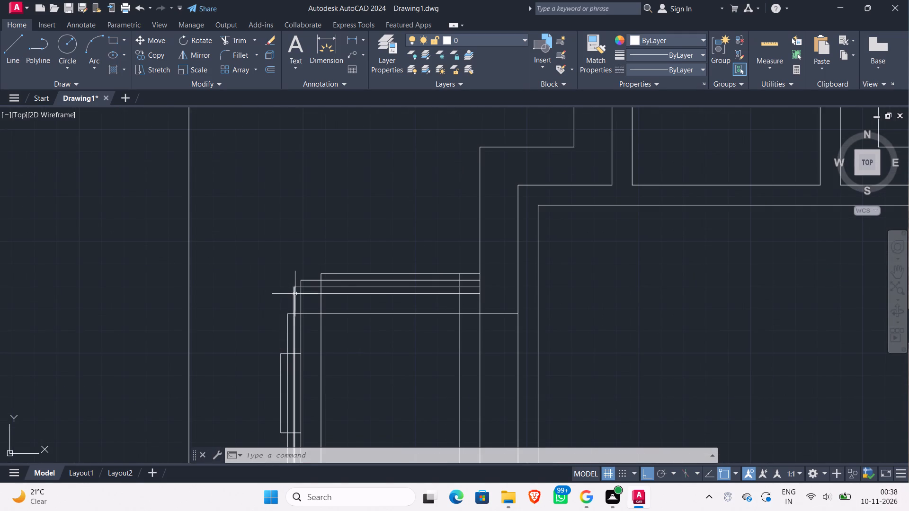
middle_drag(270, 291, 273, 258)
scroll(271, 282, up, 1)
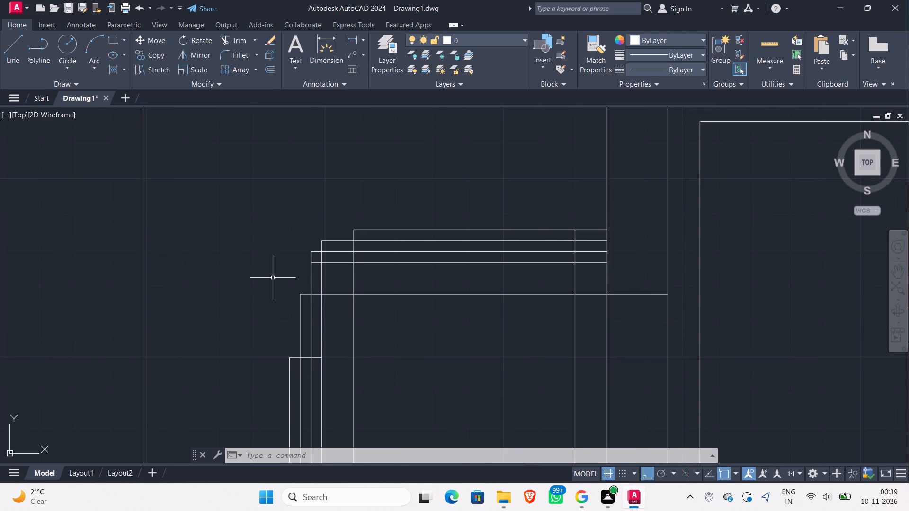
scroll(273, 277, down, 2)
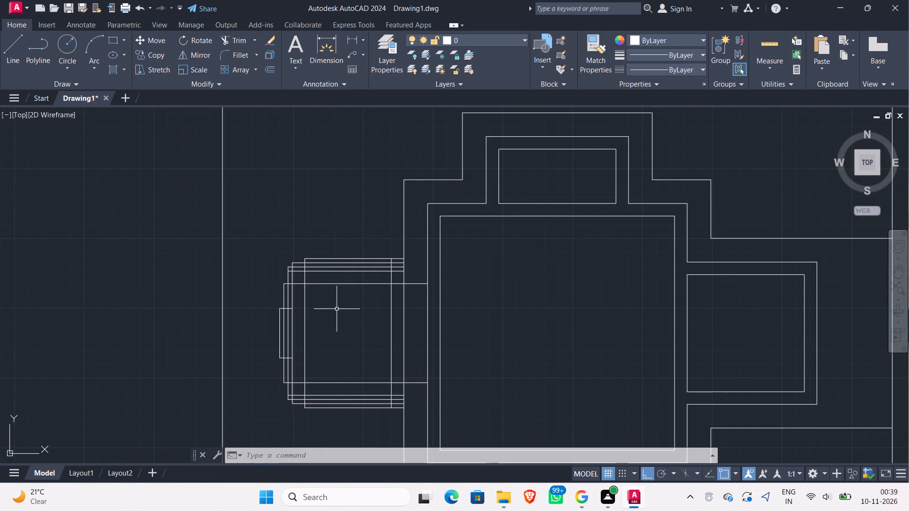
middle_drag(349, 314, 239, 270)
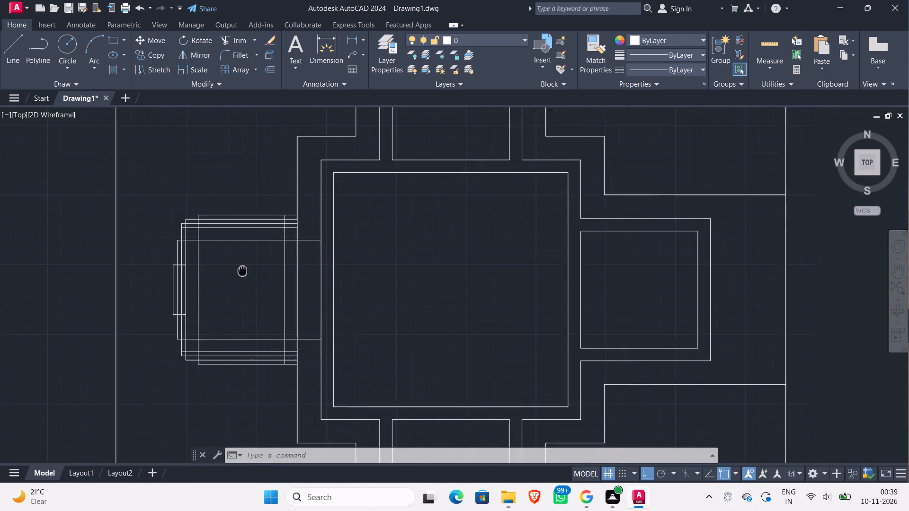
middle_drag(239, 270, 225, 266)
scroll(803, 294, down, 1)
middle_drag(832, 297, 281, 363)
scroll(581, 247, up, 2)
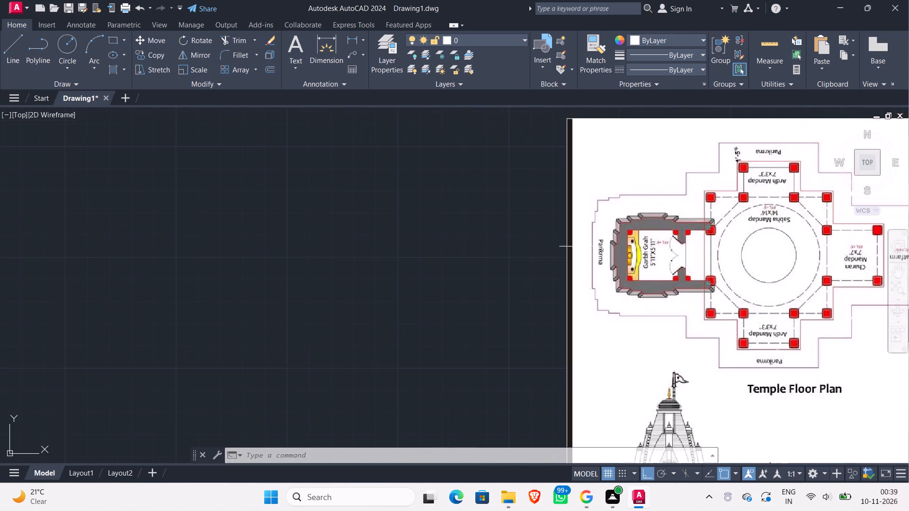
scroll(605, 253, up, 2)
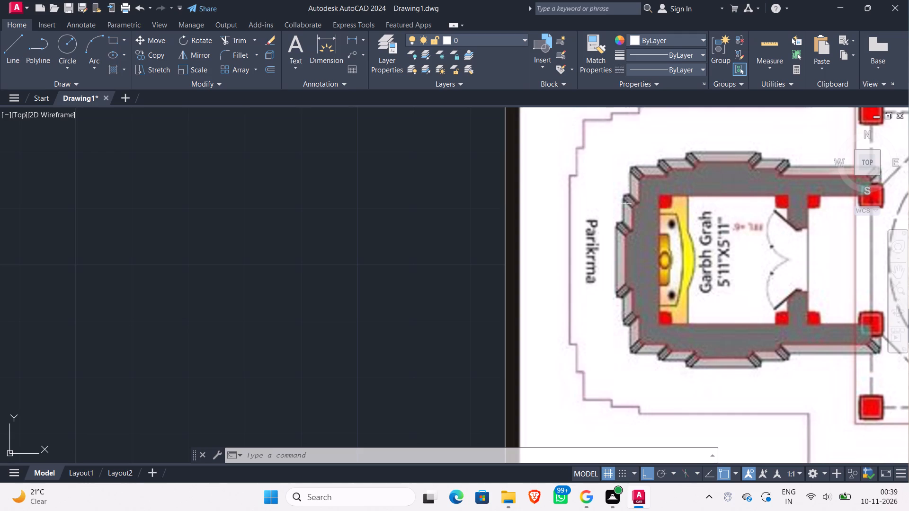
Trim the top end of the third vertical wall line and the adjoining third horizontal line's stub at the Garbh Grah's upper-left corner.
scroll(250, 416, down, 1)
middle_drag(261, 371, 263, 371)
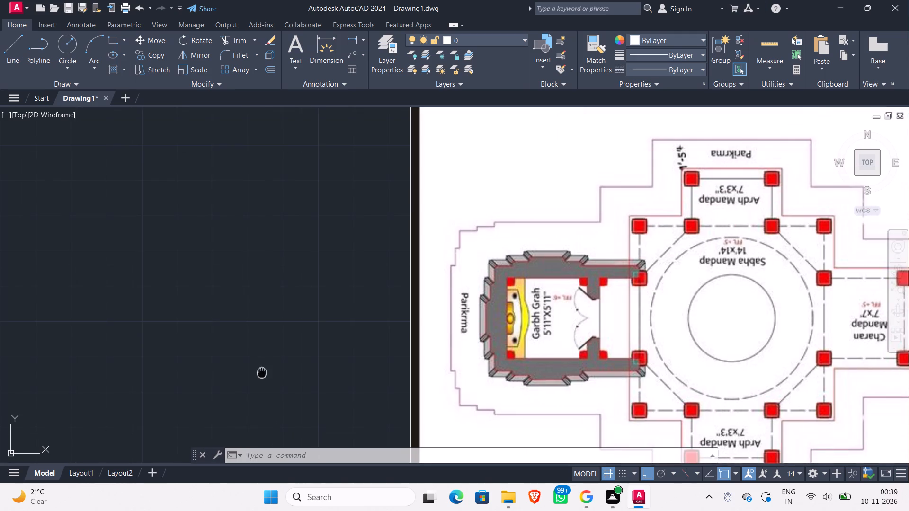
middle_drag(263, 371, 551, 346)
scroll(484, 351, down, 1)
middle_drag(293, 393, 726, 331)
scroll(587, 347, down, 3)
middle_drag(501, 361, 519, 359)
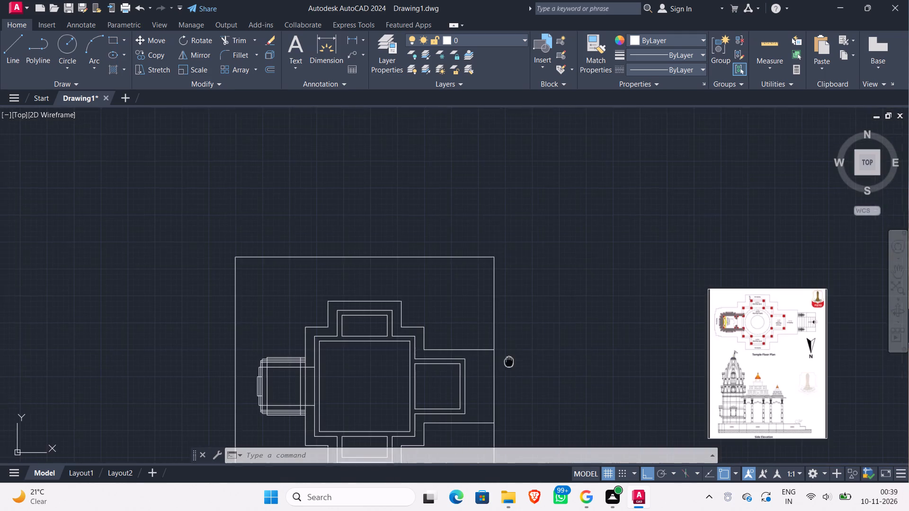
middle_drag(519, 359, 630, 340)
scroll(396, 334, up, 2)
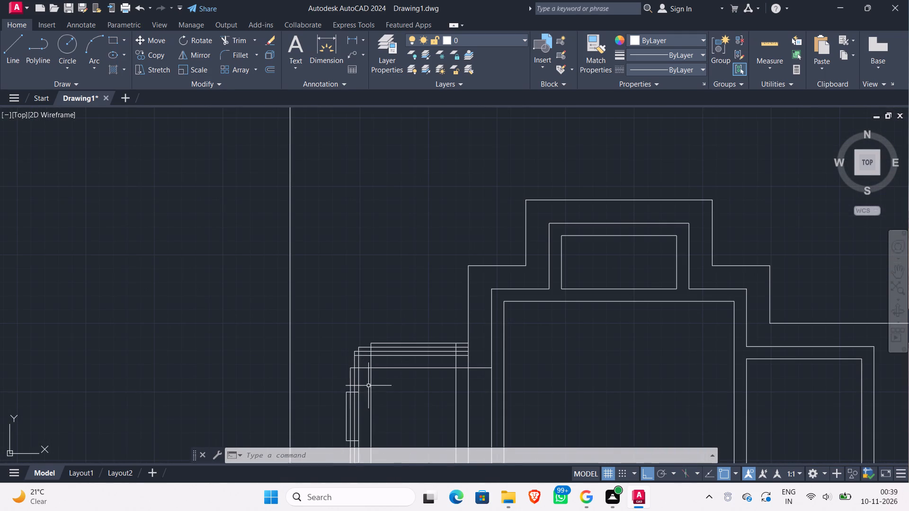
scroll(366, 383, up, 2)
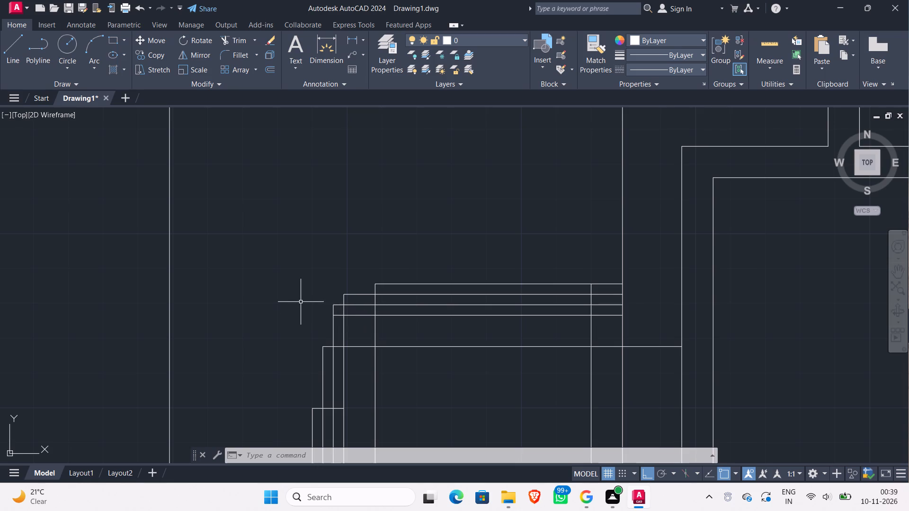
key(t)
key(r)
key(Return)
key(Return)
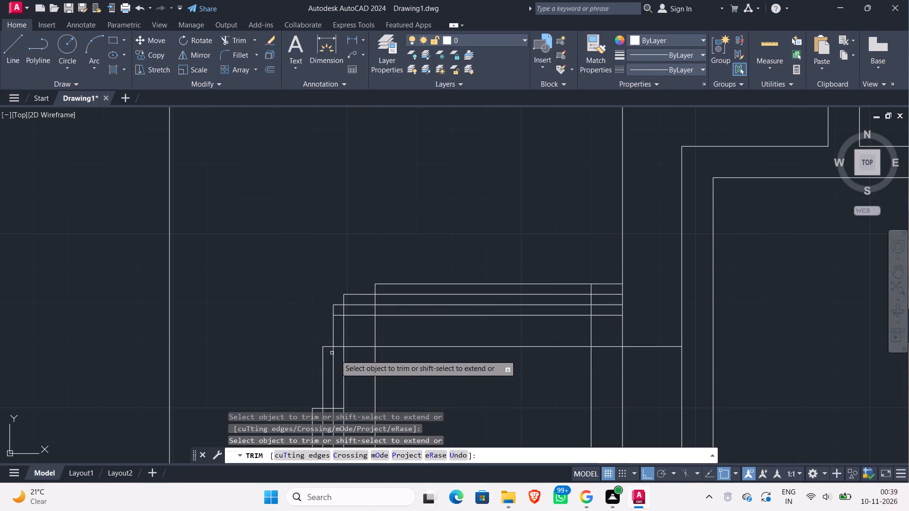
click(327, 329)
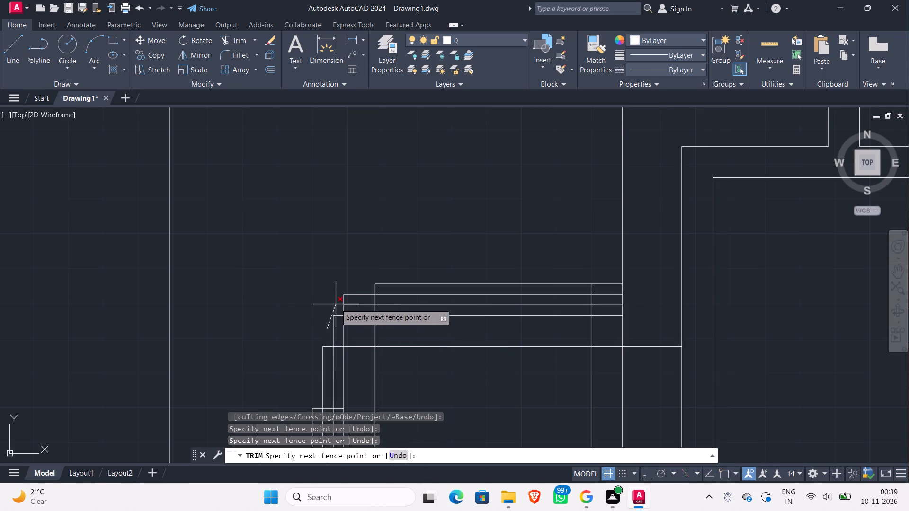
click(336, 303)
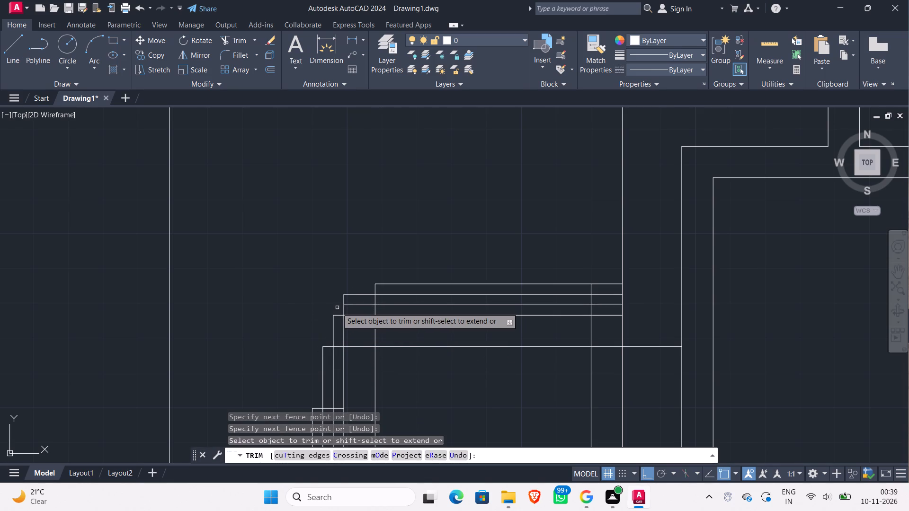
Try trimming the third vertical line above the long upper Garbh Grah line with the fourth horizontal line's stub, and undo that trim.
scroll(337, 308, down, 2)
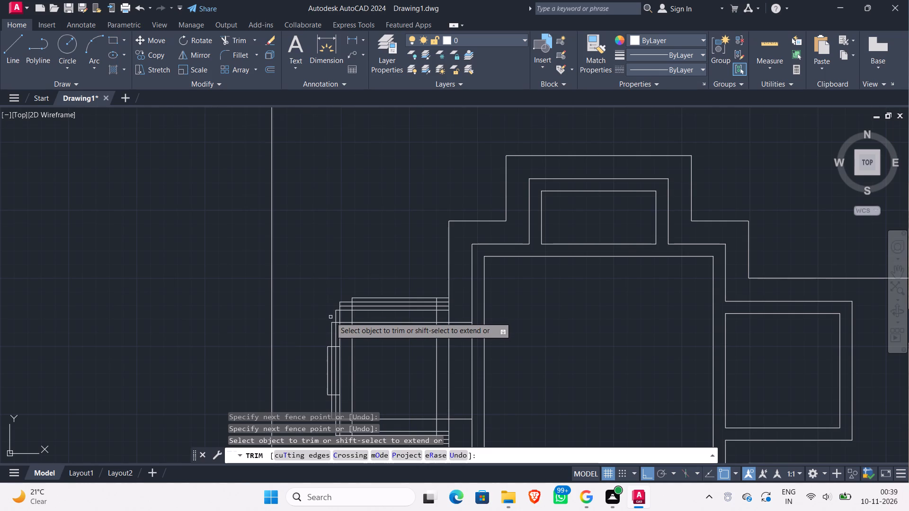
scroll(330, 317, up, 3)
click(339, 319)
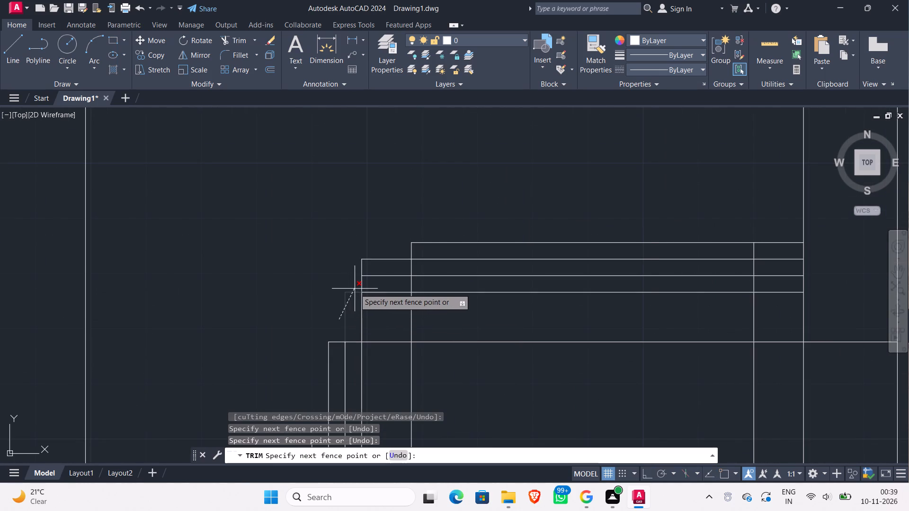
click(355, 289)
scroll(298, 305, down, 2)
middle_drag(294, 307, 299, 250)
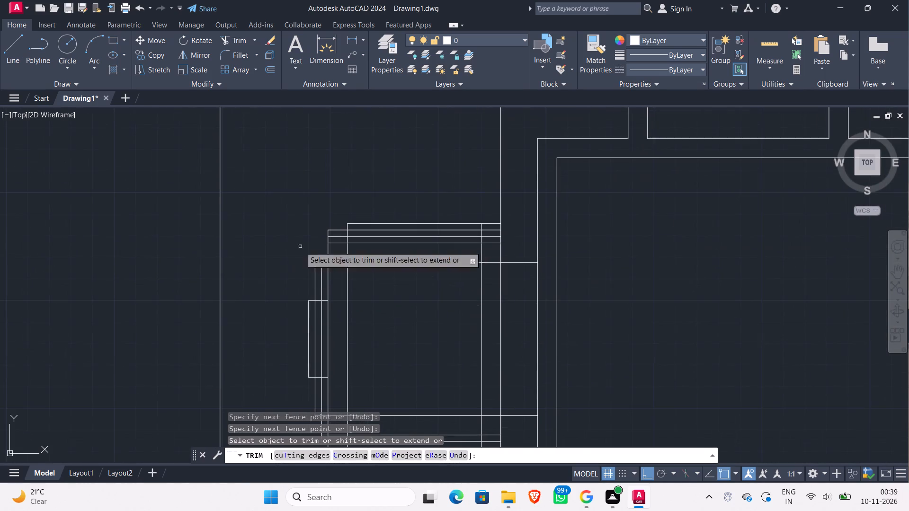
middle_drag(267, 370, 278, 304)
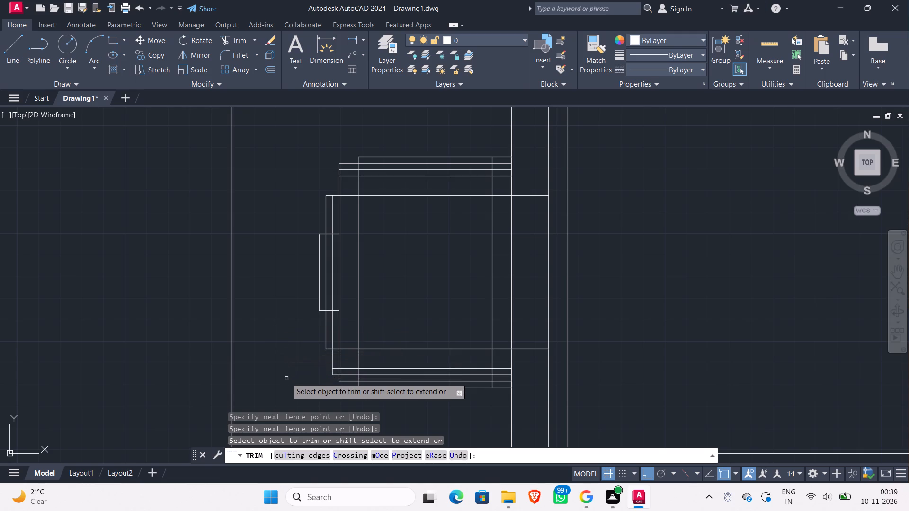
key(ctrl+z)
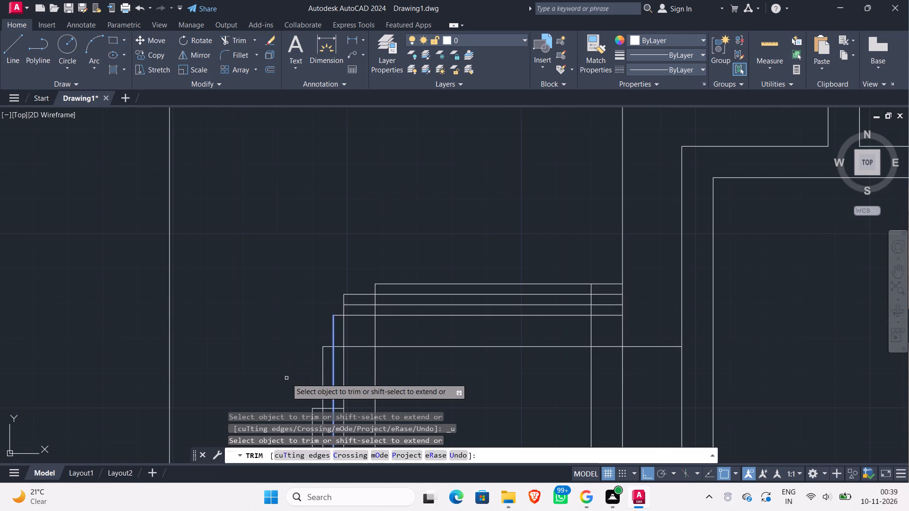
Undo the trim of the third vertical and third horizontal wall lines at the Garbh Grah's upper-left corner and leave the Trim command.
key(ctrl+z)
scroll(288, 344, down, 2)
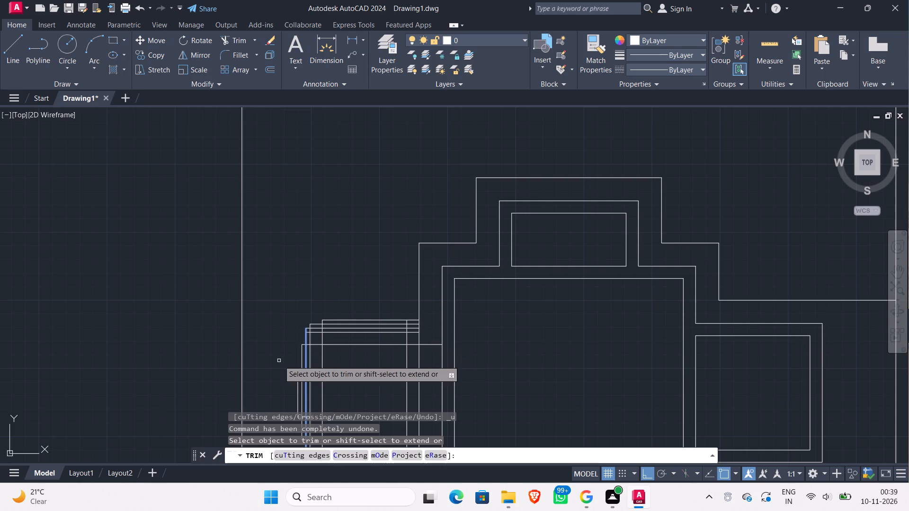
middle_drag(278, 369, 282, 351)
key(Escape)
middle_drag(278, 359, 287, 317)
key(Escape)
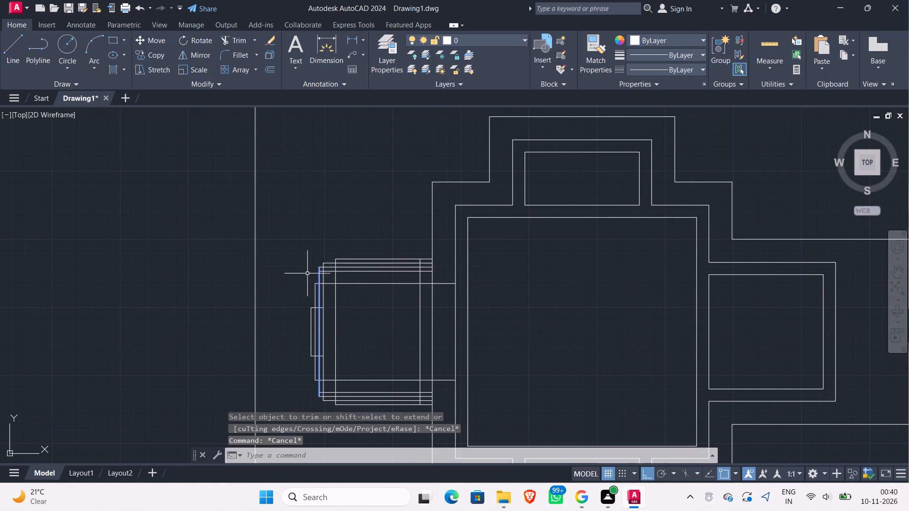
click(319, 282)
key(Escape)
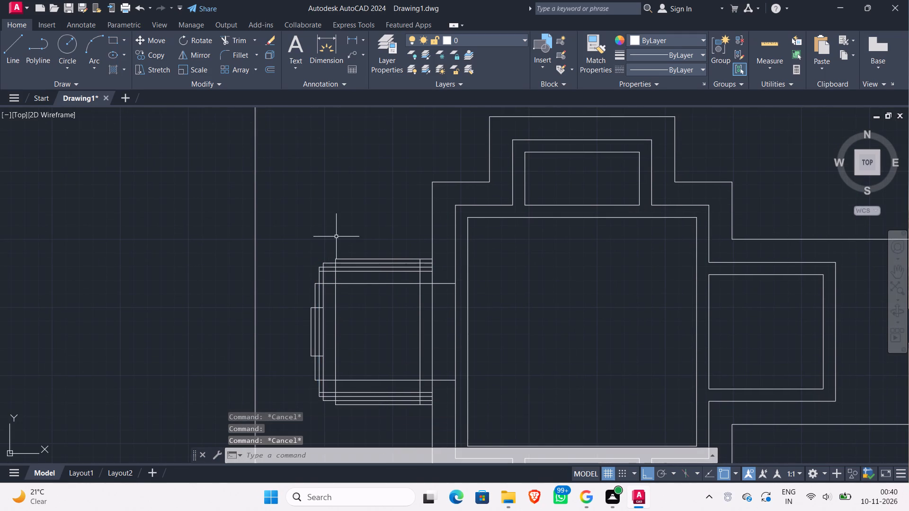
Examine the drawn Garbh Grah's upper-left corner lines and compare them with the wall steps in the reference floor plan.
middle_drag(301, 281, 313, 231)
scroll(325, 231, up, 1)
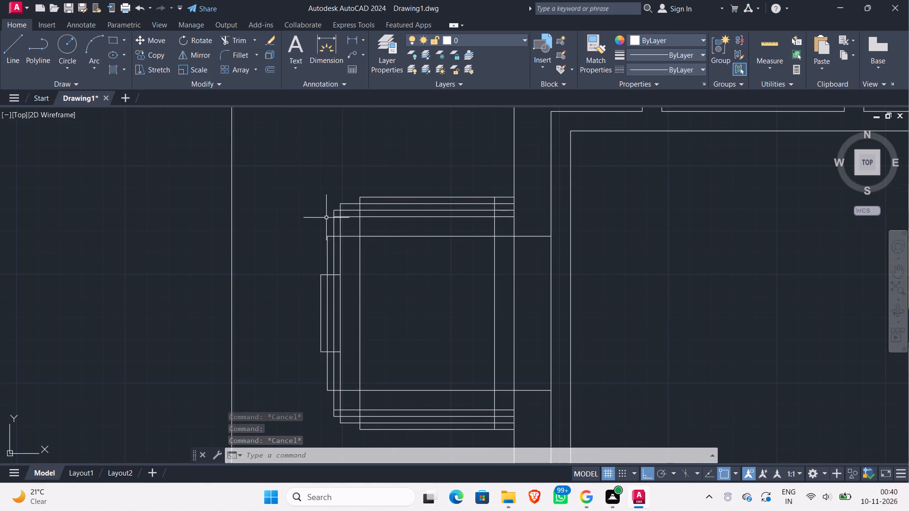
scroll(326, 218, up, 2)
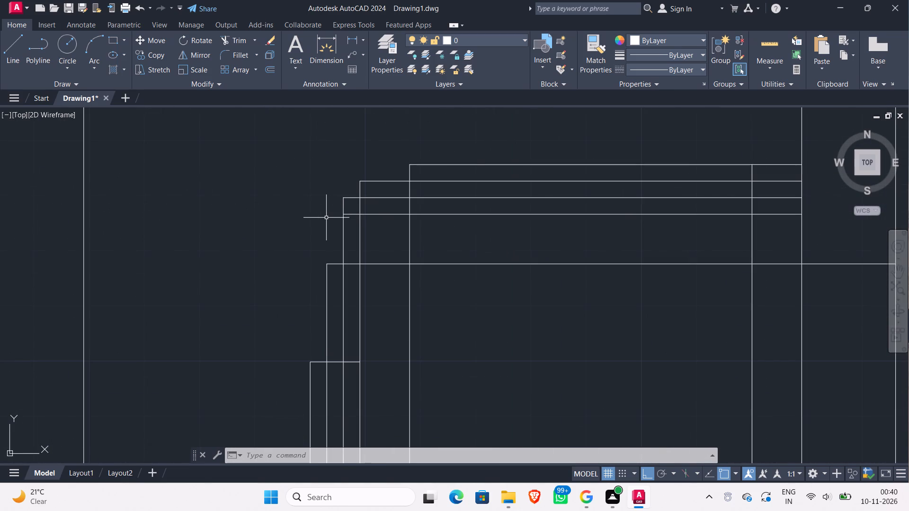
scroll(311, 221, down, 1)
scroll(311, 221, up, 1)
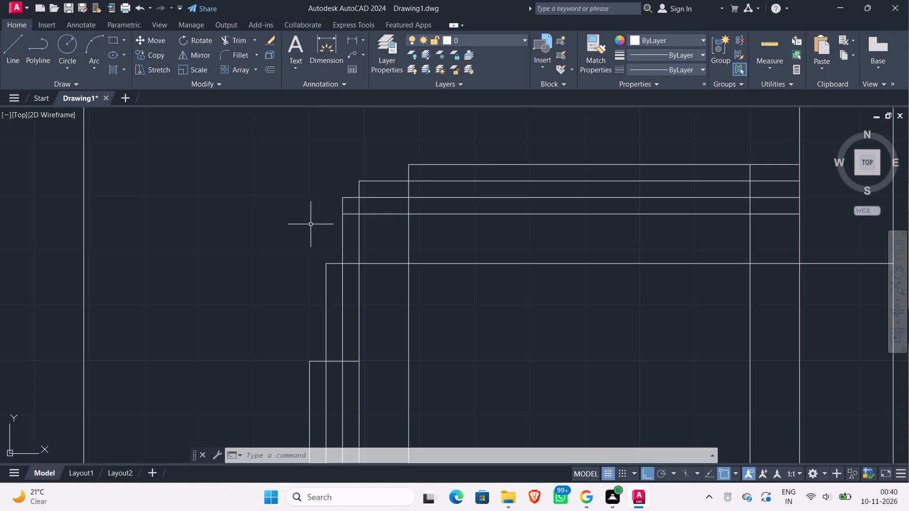
scroll(283, 269, down, 1)
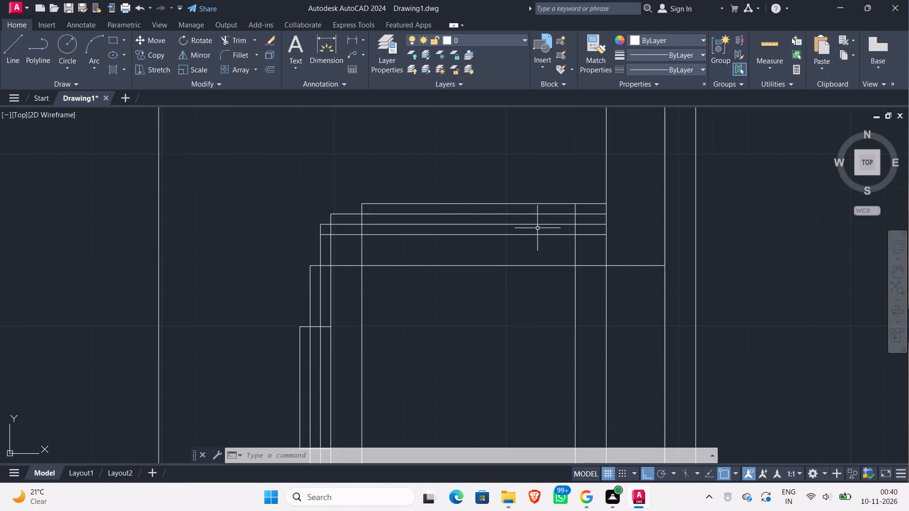
scroll(523, 304, down, 2)
middle_drag(523, 305, 349, 229)
scroll(604, 220, down, 1)
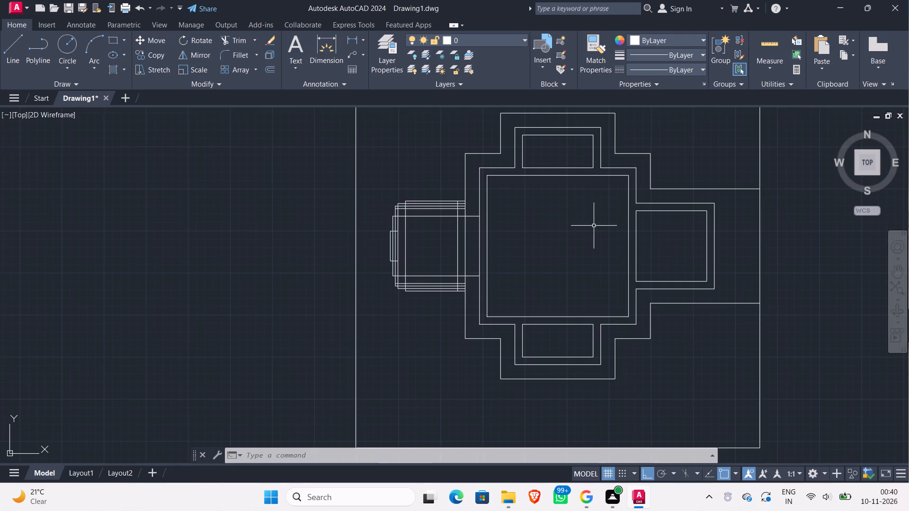
middle_drag(594, 226, 190, 249)
scroll(712, 153, up, 4)
scroll(699, 189, up, 1)
scroll(731, 159, down, 2)
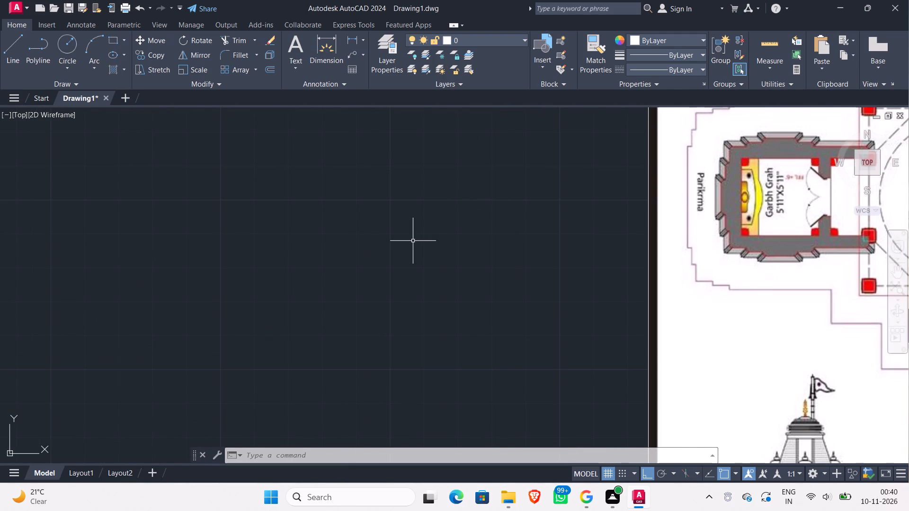
Recheck the drawn Garbh Grah's upper wall lines against the corner offsets around the Garbh Grah in the reference plan.
scroll(413, 240, down, 2)
middle_drag(413, 239, 732, 218)
scroll(446, 243, down, 2)
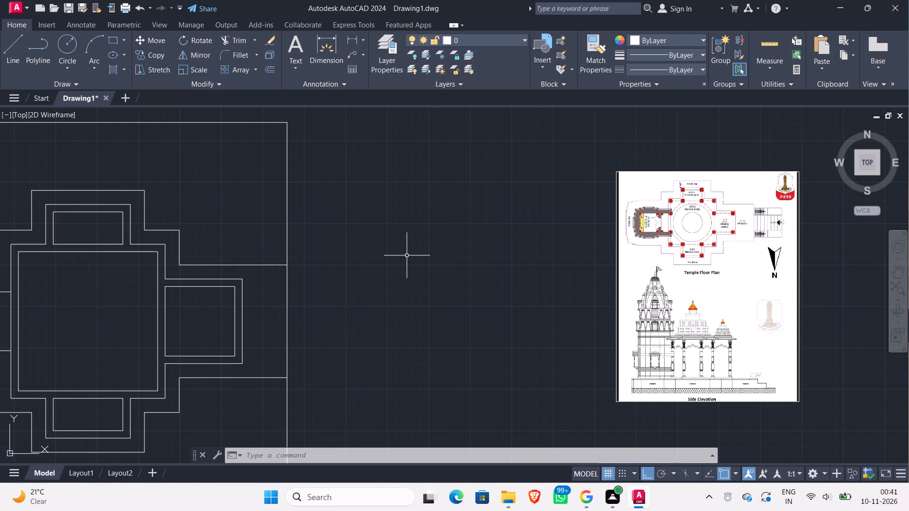
scroll(407, 255, down, 2)
middle_drag(407, 255, 483, 251)
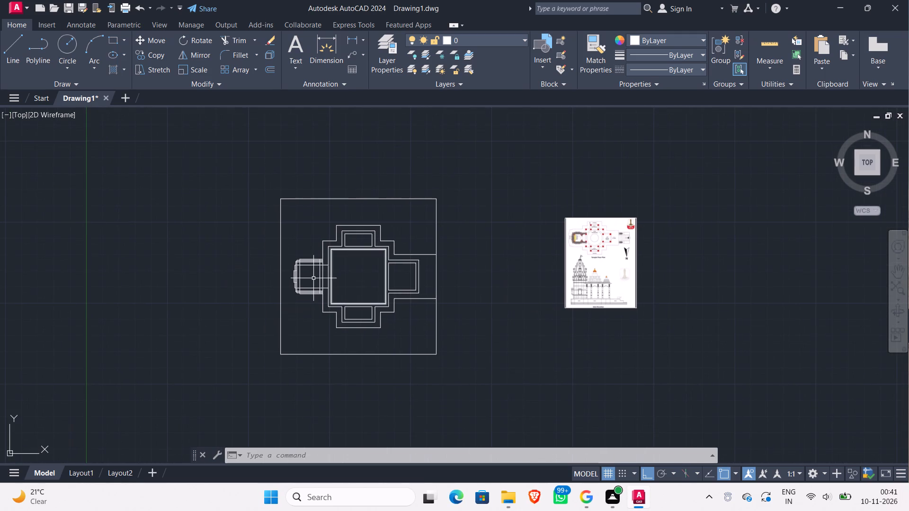
scroll(306, 271, up, 5)
scroll(208, 245, up, 1)
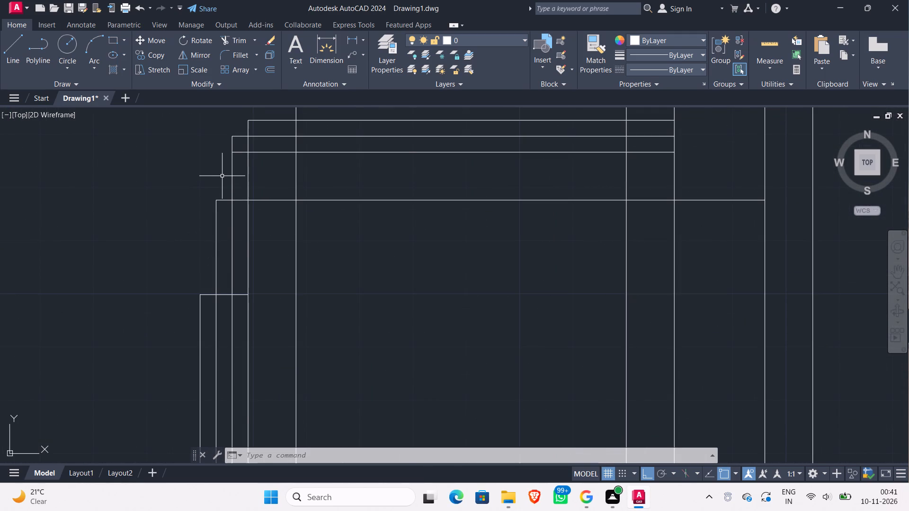
scroll(223, 175, down, 1)
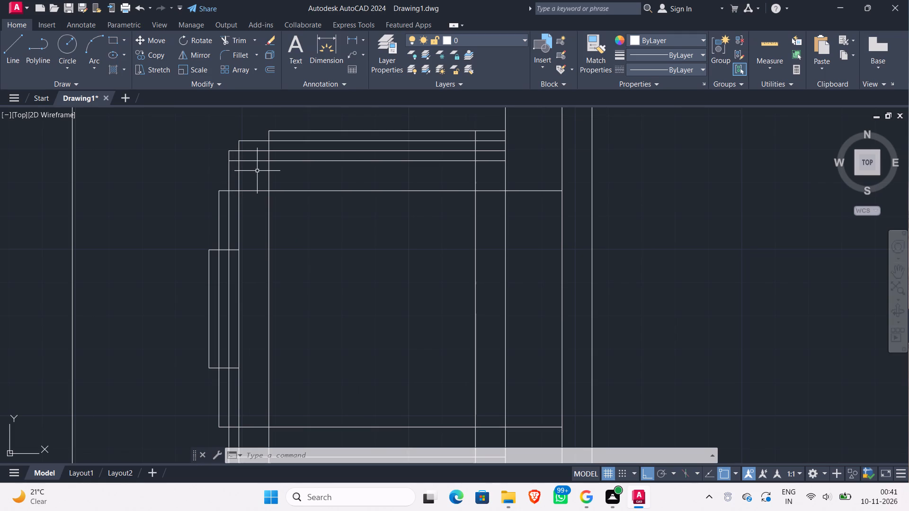
scroll(297, 167, down, 2)
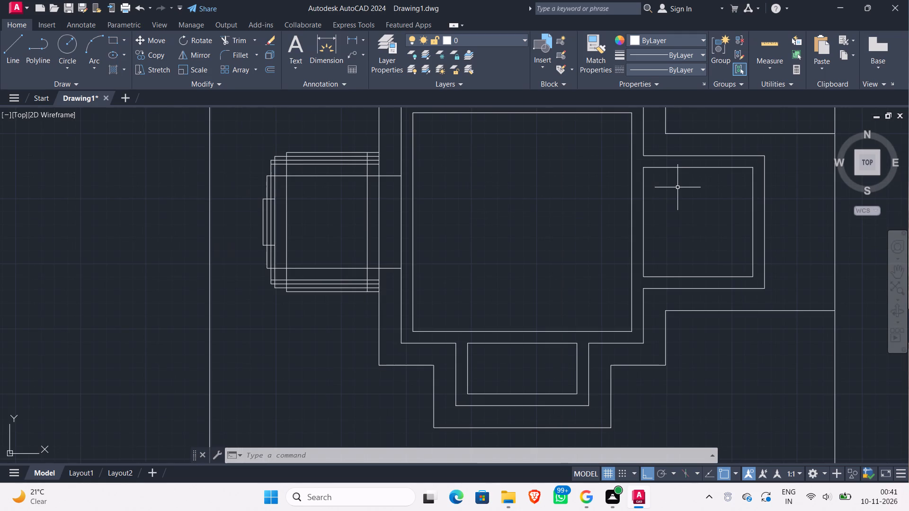
middle_drag(514, 211, 494, 222)
scroll(267, 177, up, 2)
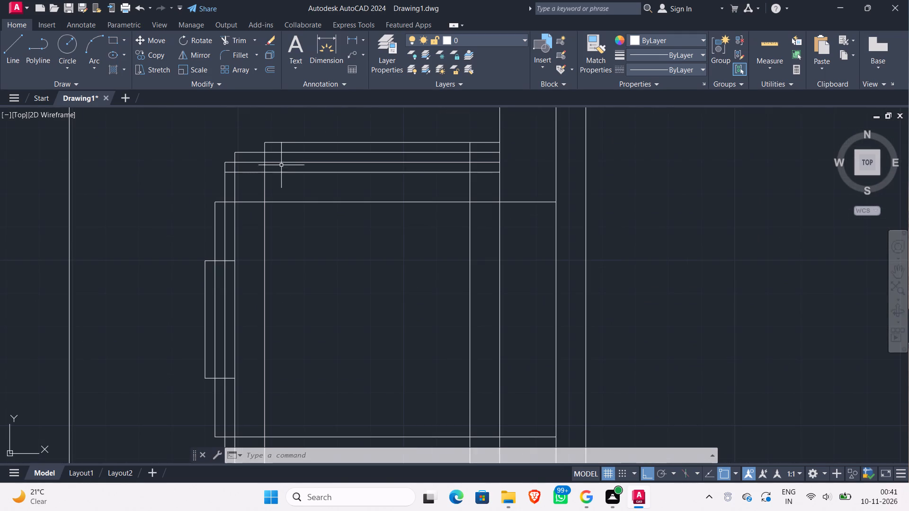
scroll(323, 182, down, 2)
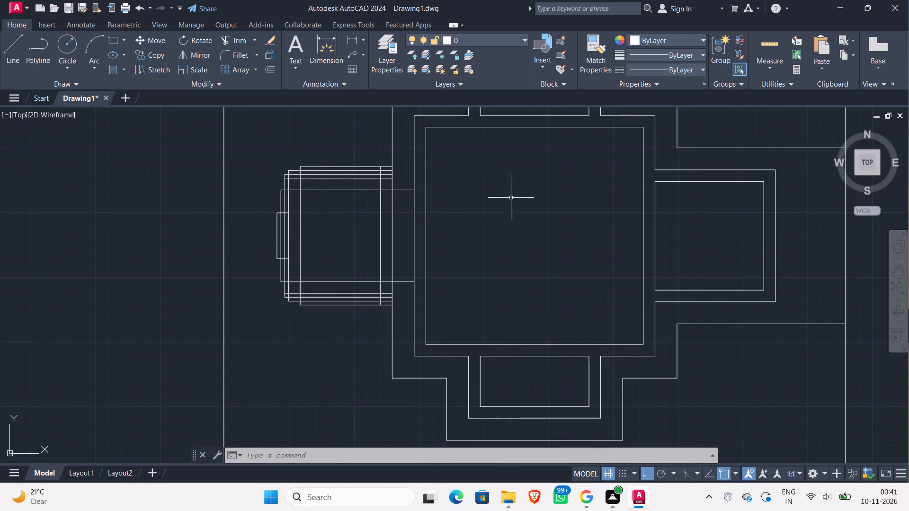
middle_drag(529, 202, 206, 240)
scroll(245, 220, down, 2)
scroll(585, 156, up, 2)
scroll(553, 186, up, 3)
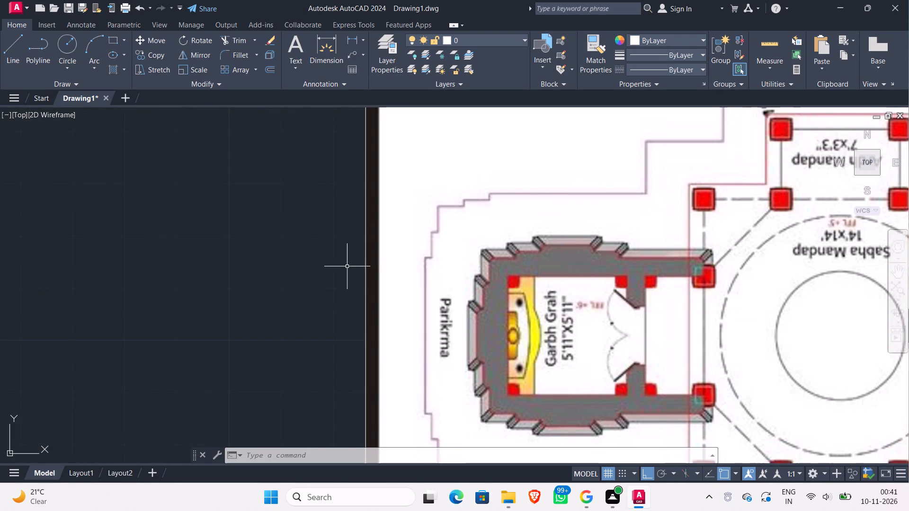
scroll(297, 263, down, 3)
middle_drag(272, 262, 343, 252)
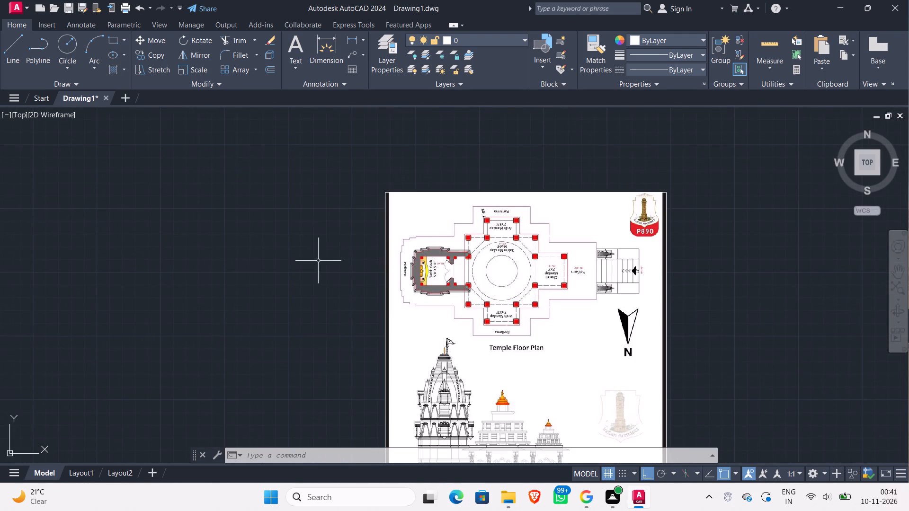
Trim the fourth vertical wall line's top end and the adjoining second horizontal line's stub at the Garbh Grah's upper-left corner.
middle_drag(312, 260, 618, 223)
scroll(463, 250, down, 1)
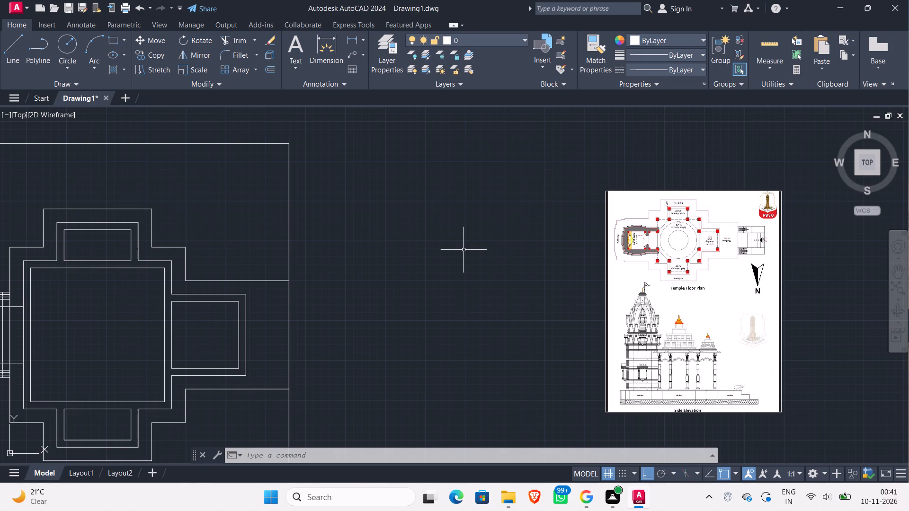
scroll(463, 249, down, 1)
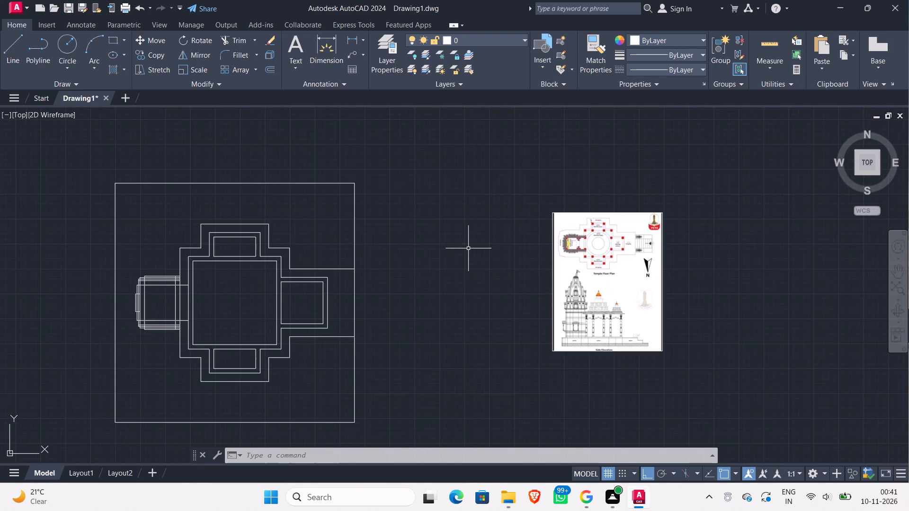
middle_drag(468, 247, 681, 226)
scroll(350, 259, up, 4)
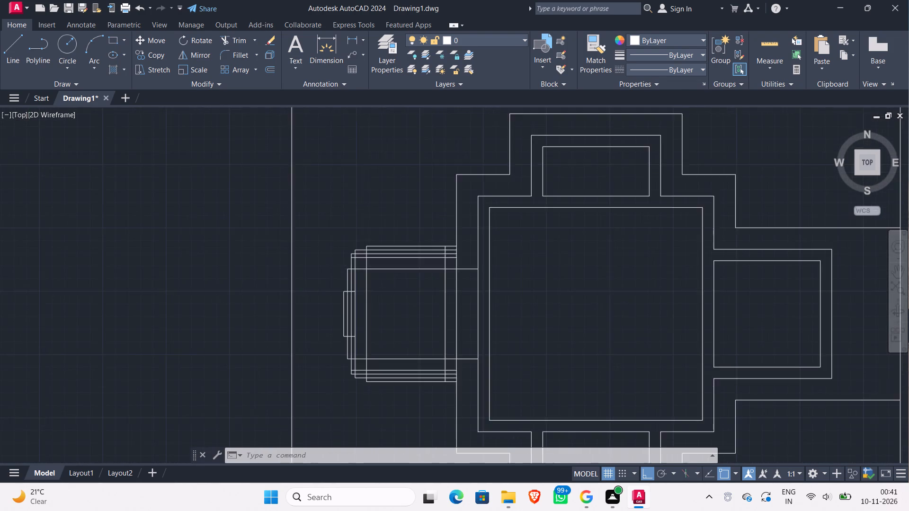
scroll(350, 258, up, 2)
scroll(365, 278, down, 1)
middle_drag(364, 277, 373, 249)
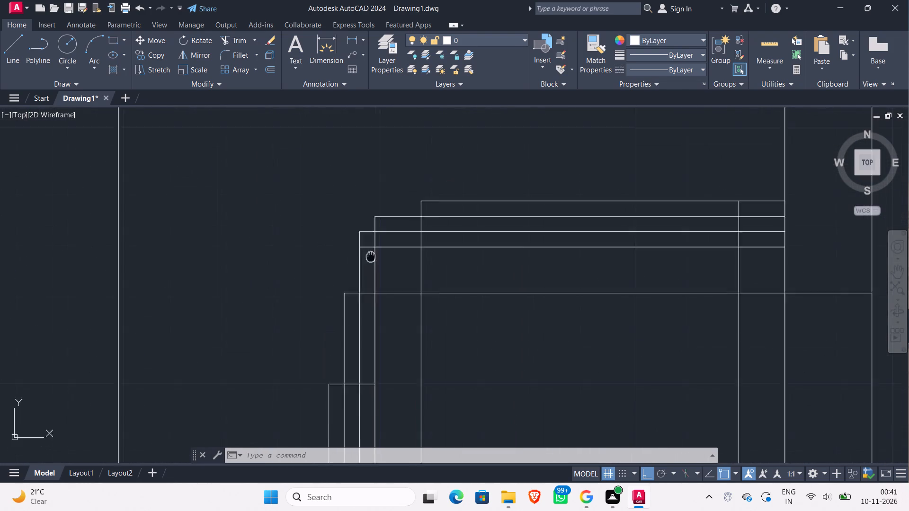
middle_drag(373, 249, 378, 236)
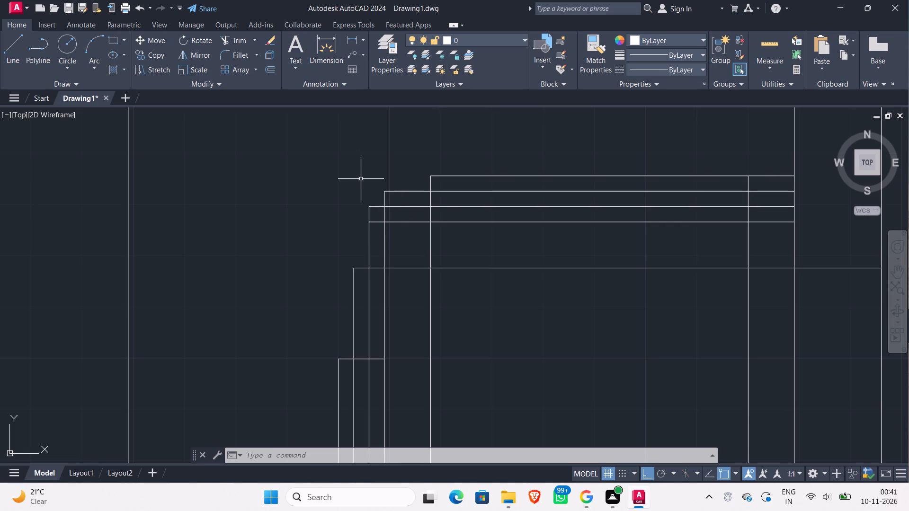
text(tr)
key(Return)
key(Return)
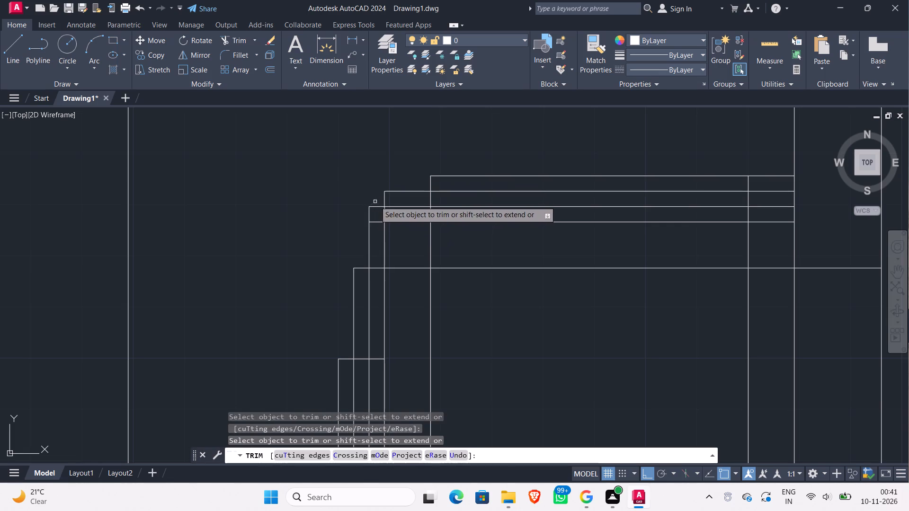
click(376, 200)
click(403, 187)
Trim the fourth vertical wall line's bottom end and the adjoining second-lowest horizontal line's stub at the Garbh Grah's lower-left corner.
scroll(374, 184, down, 1)
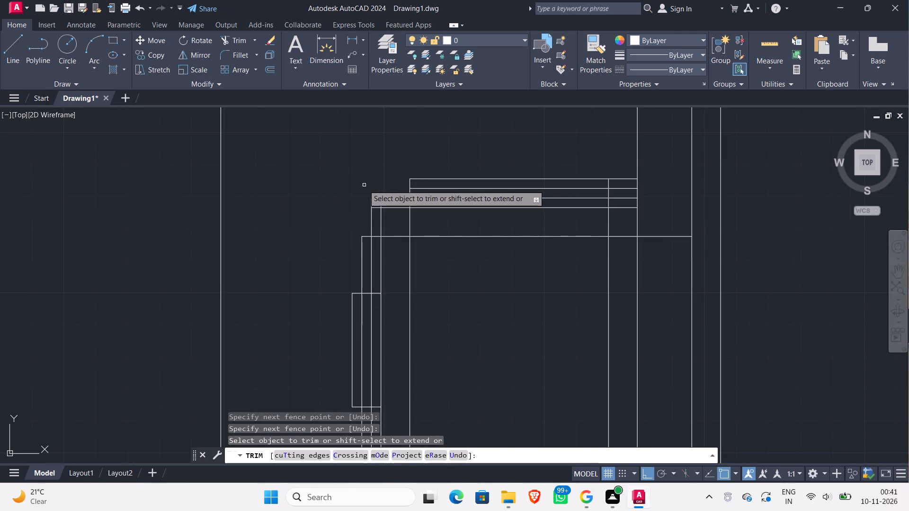
middle_drag(364, 185, 267, 191)
middle_drag(252, 234, 410, 23)
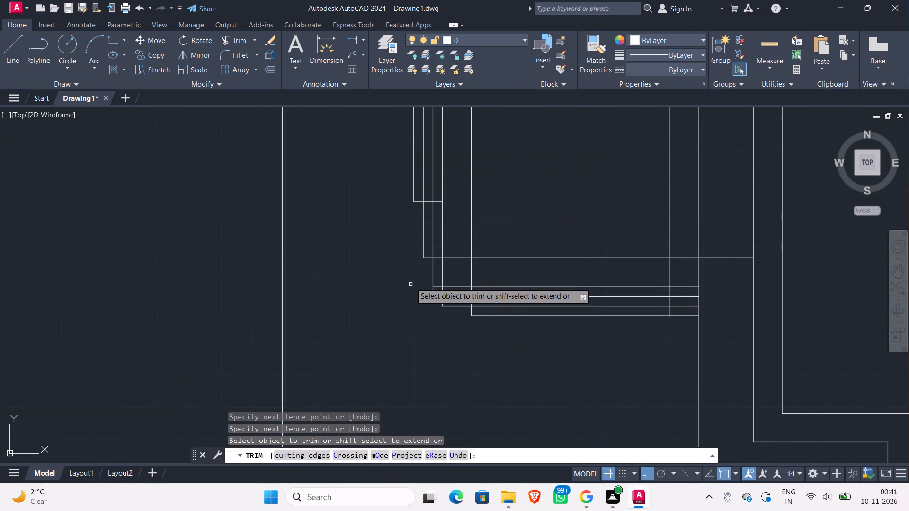
middle_drag(410, 273, 383, 349)
scroll(374, 342, down, 1)
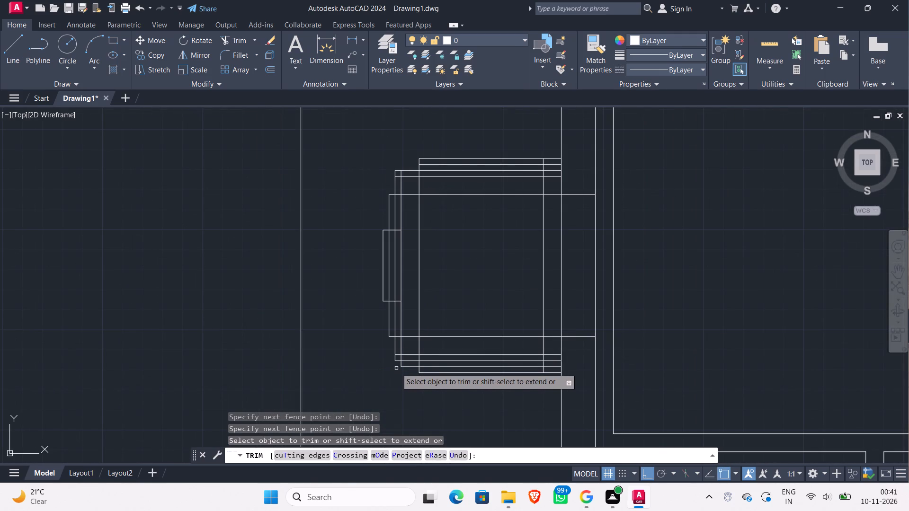
scroll(396, 368, up, 2)
click(399, 359)
click(428, 373)
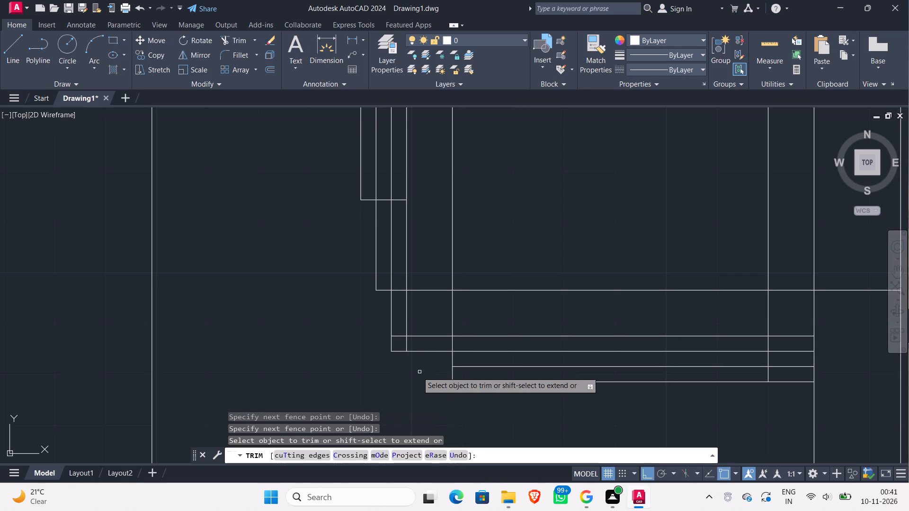
scroll(372, 375, down, 1)
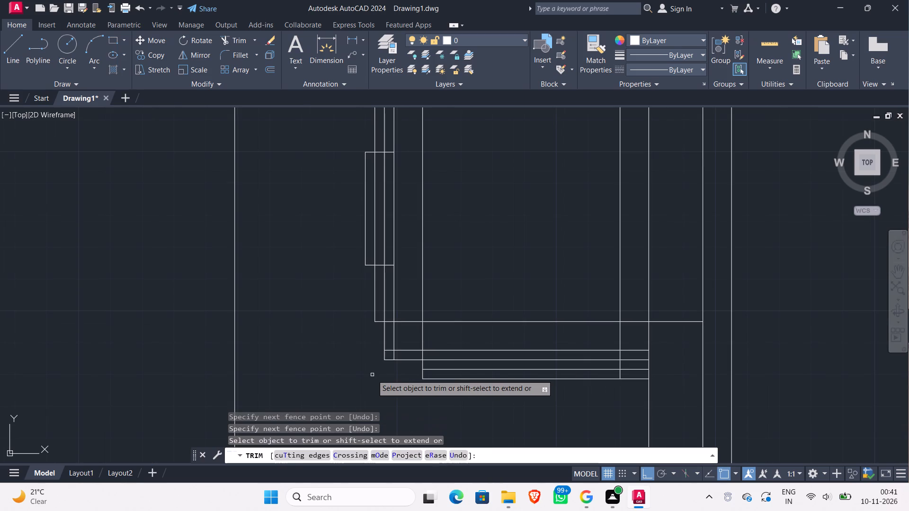
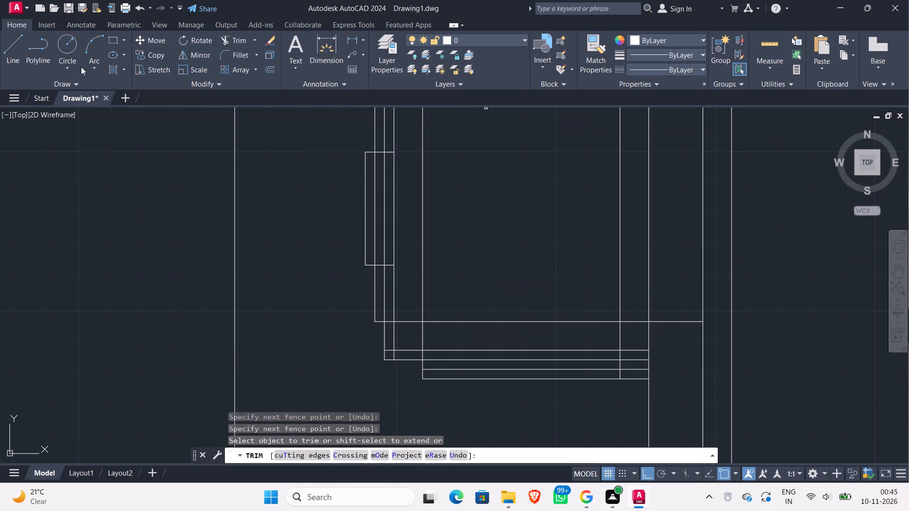
Review the drawn Garbh Grah's trimmed left-hand wall lines against the Garbh Grah in the reference floor plan.
scroll(499, 232, down, 1)
middle_drag(499, 230, 471, 255)
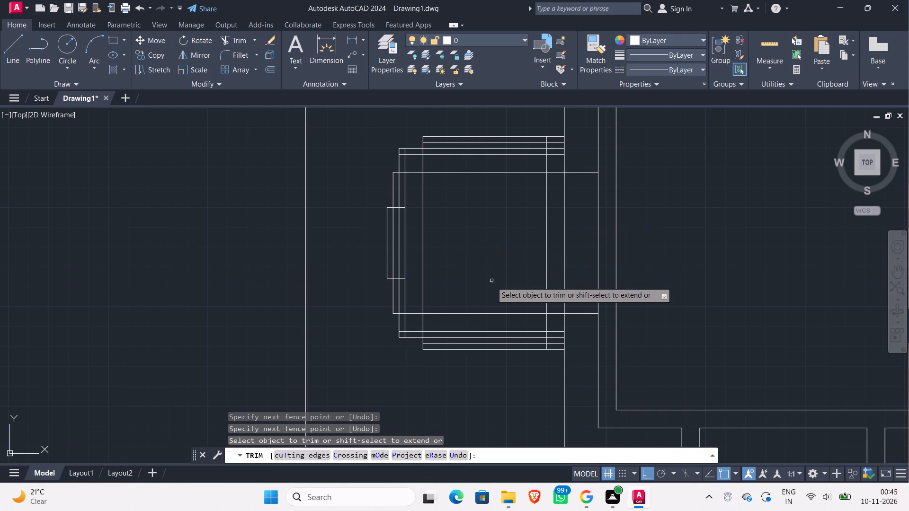
scroll(463, 203, up, 1)
scroll(463, 203, down, 1)
middle_drag(463, 204, 457, 272)
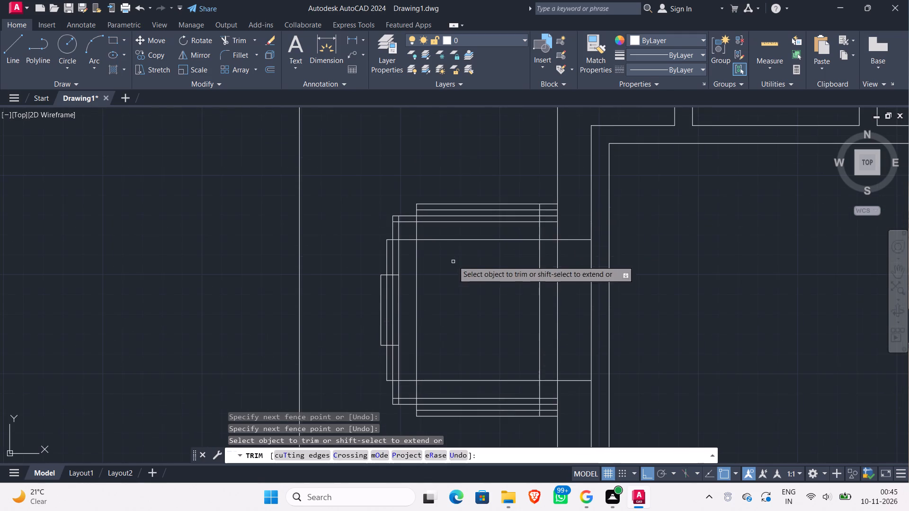
middle_drag(461, 291, 383, 229)
scroll(372, 218, down, 3)
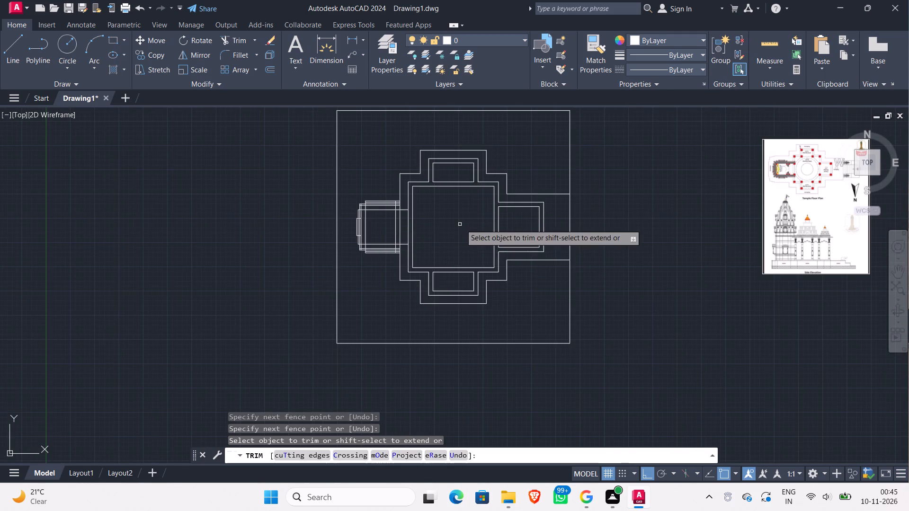
middle_drag(462, 225, 353, 247)
scroll(640, 197, up, 1)
scroll(668, 170, up, 2)
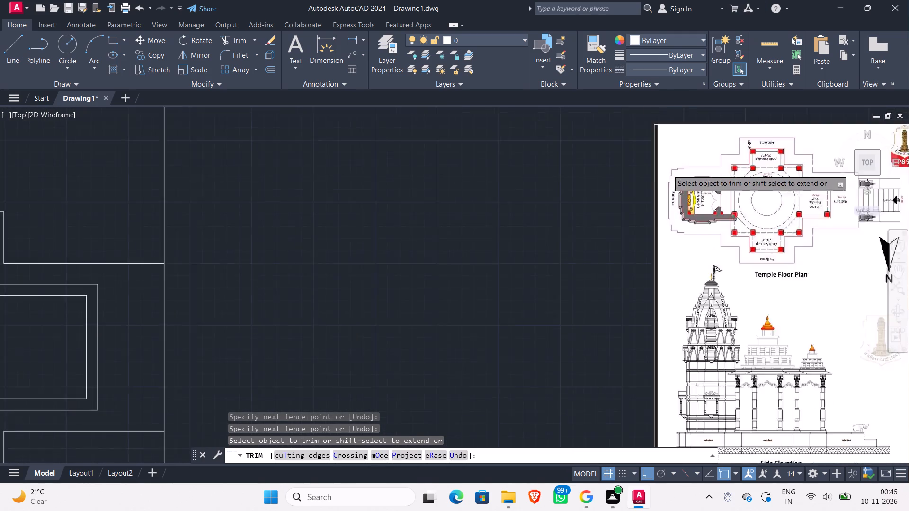
scroll(717, 191, up, 2)
scroll(637, 193, up, 1)
scroll(626, 205, down, 4)
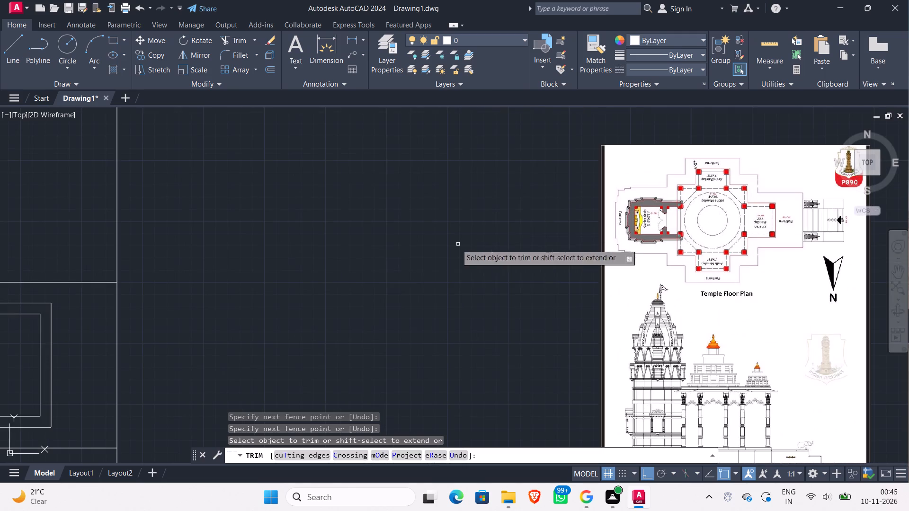
middle_drag(322, 275, 619, 219)
middle_drag(181, 258, 303, 245)
scroll(279, 247, down, 1)
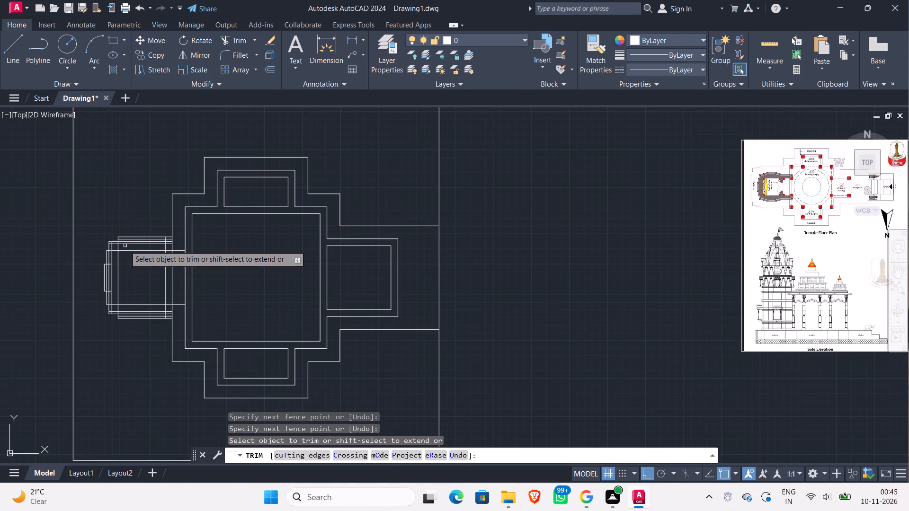
scroll(145, 221, up, 2)
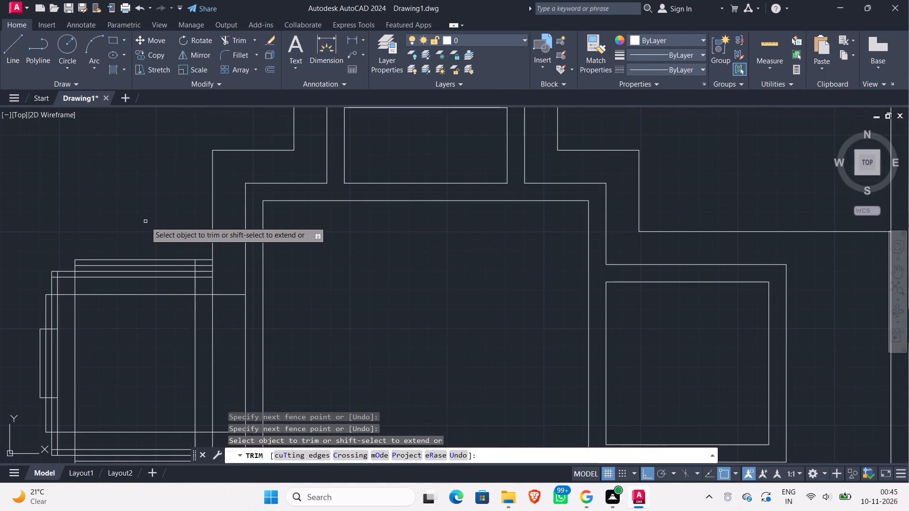
middle_drag(149, 225, 210, 141)
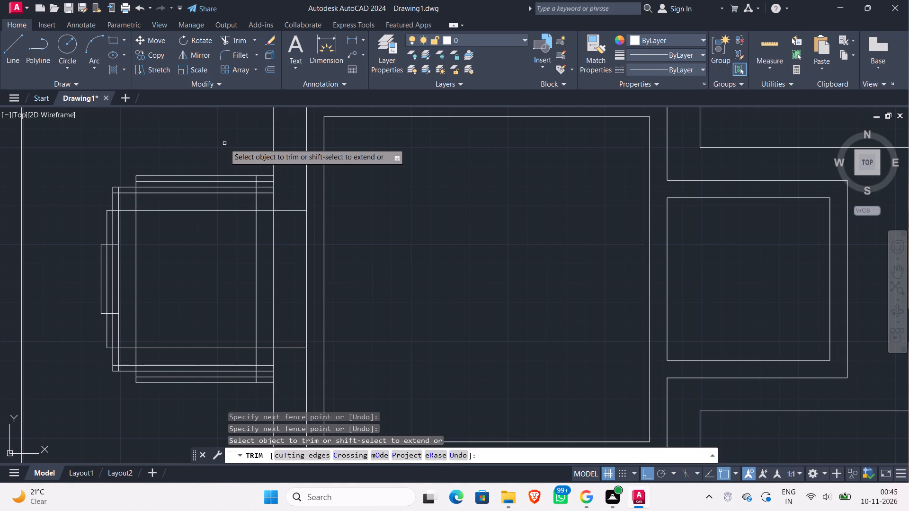
scroll(215, 147, down, 1)
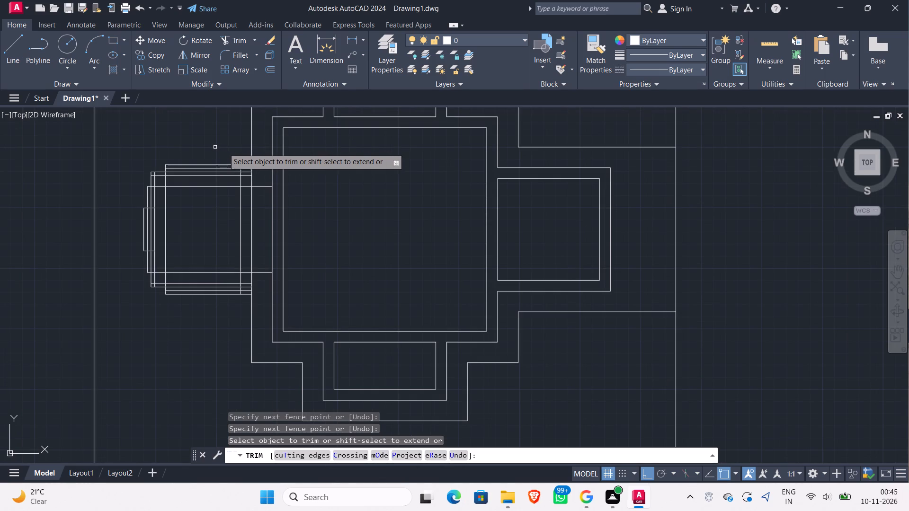
Examine the stepped wall projections around the reference Garbh Grah and compare them with the drawn upper-left wall lines.
middle_drag(365, 190, 68, 220)
scroll(403, 204, down, 2)
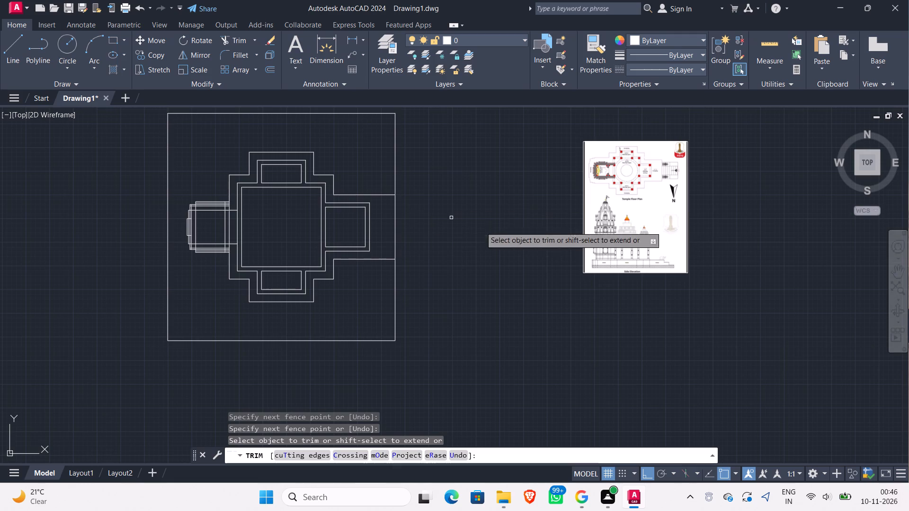
scroll(604, 173, up, 5)
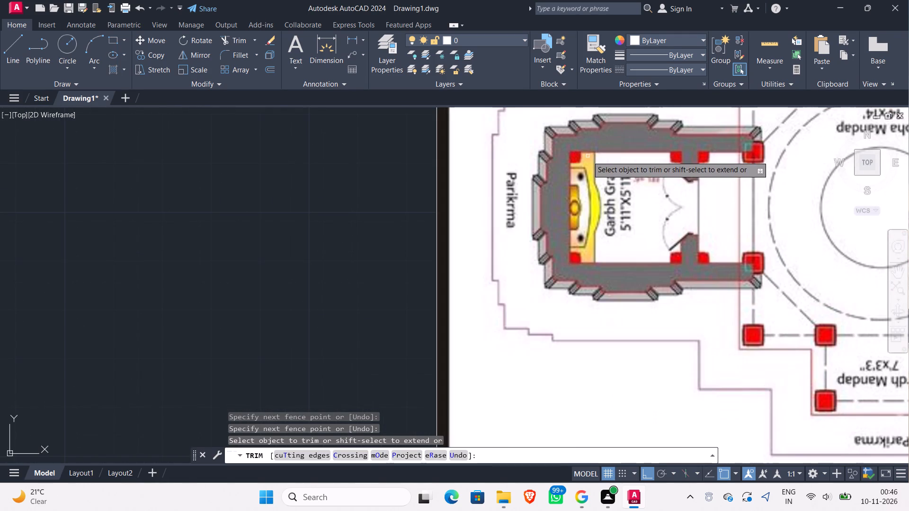
scroll(287, 335, down, 1)
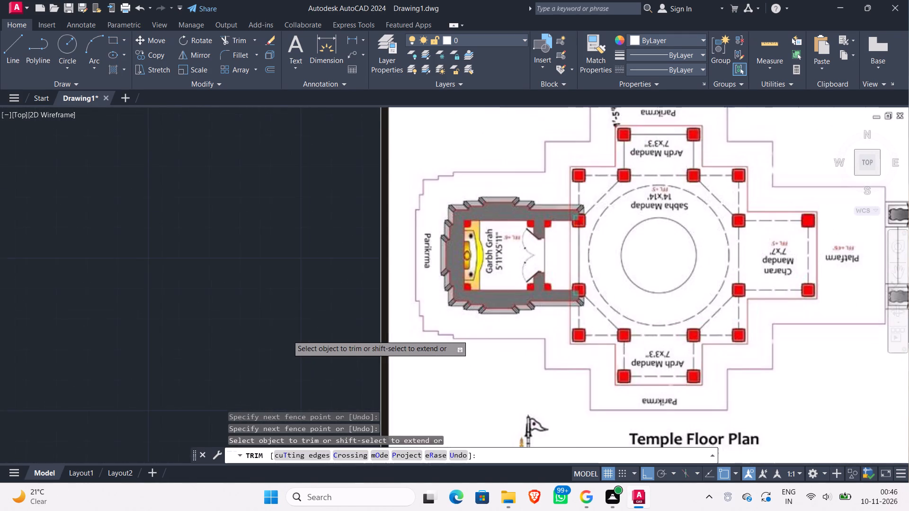
middle_drag(287, 329, 651, 292)
scroll(475, 302, down, 2)
middle_drag(397, 305, 813, 240)
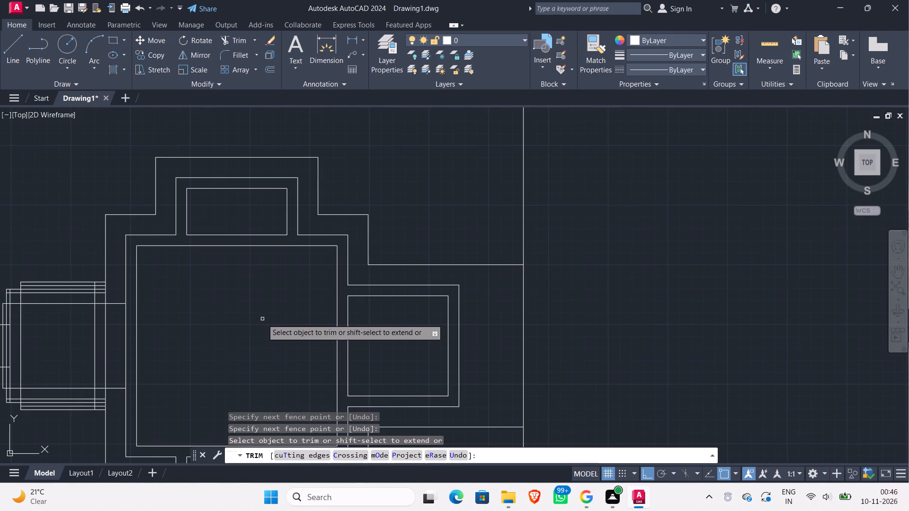
middle_drag(262, 314, 765, 197)
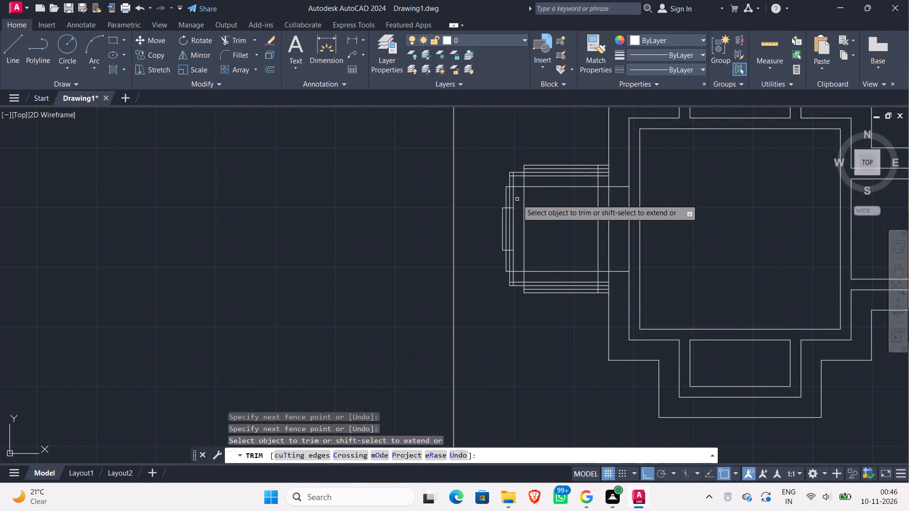
scroll(517, 199, up, 2)
middle_drag(520, 196, 516, 231)
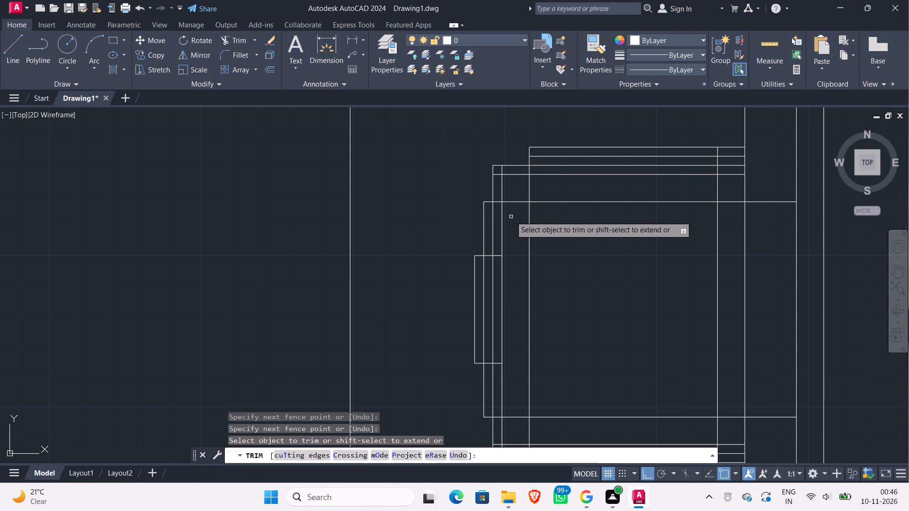
middle_drag(615, 235, 425, 238)
scroll(410, 231, down, 1)
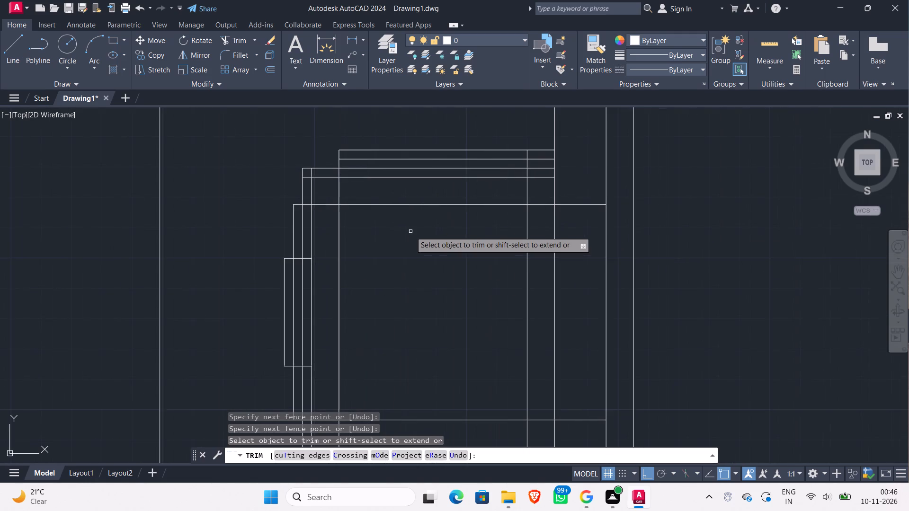
middle_drag(598, 238, 375, 230)
scroll(665, 218, down, 2)
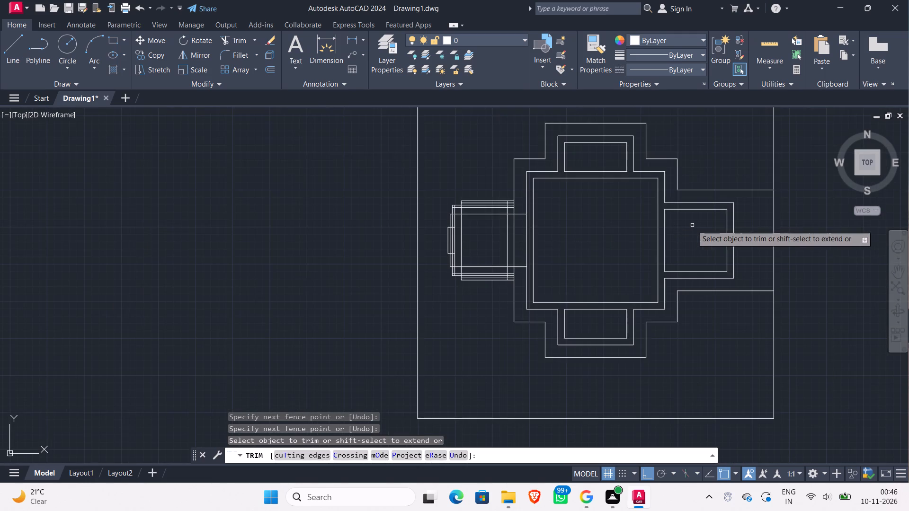
Inspect the reference Garbh Grah's left wall and upper-left corner steps up close, and compare them with the drawn lines.
middle_drag(693, 225, 266, 257)
scroll(651, 167, up, 3)
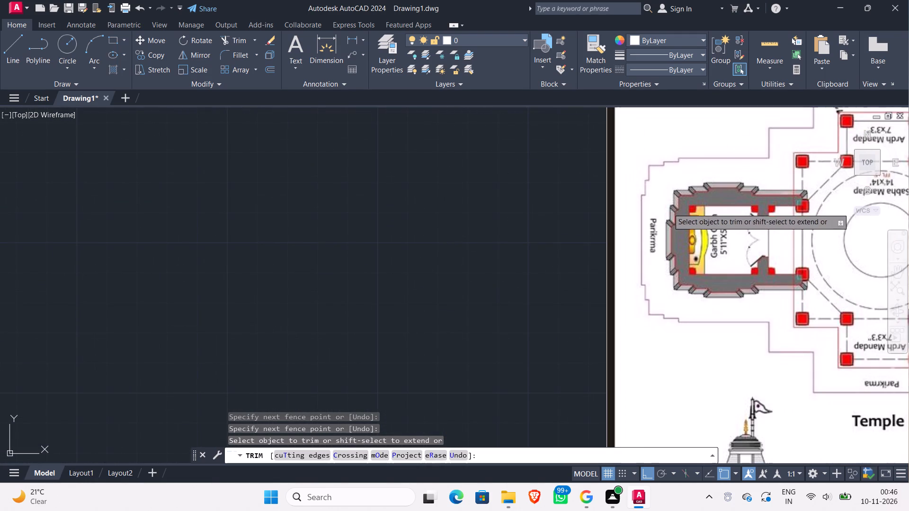
scroll(681, 205, up, 2)
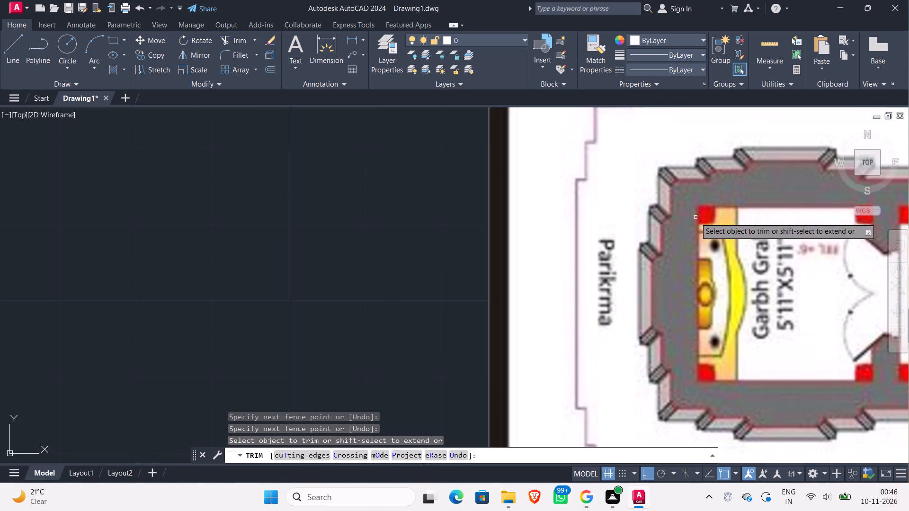
scroll(354, 206, down, 1)
middle_drag(354, 205, 390, 195)
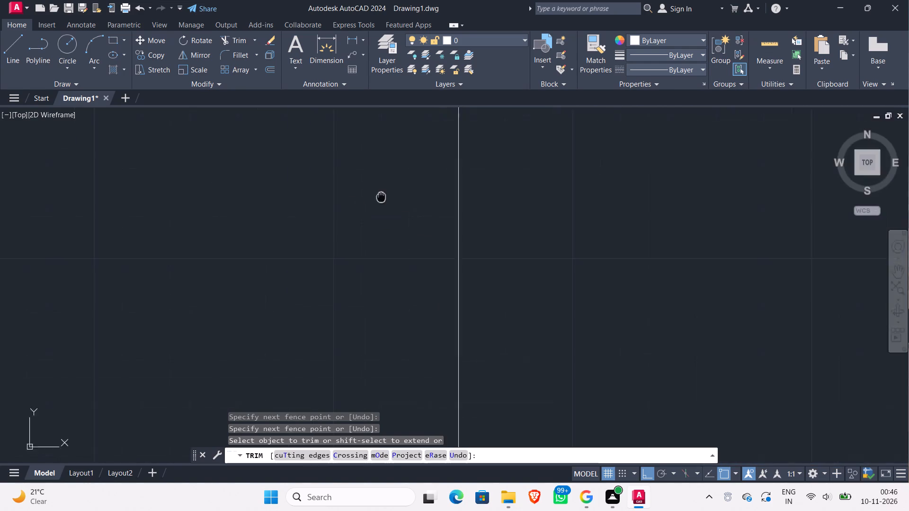
middle_drag(390, 195, 588, 173)
scroll(424, 226, down, 2)
middle_drag(361, 246, 908, 187)
middle_drag(375, 238, 908, 199)
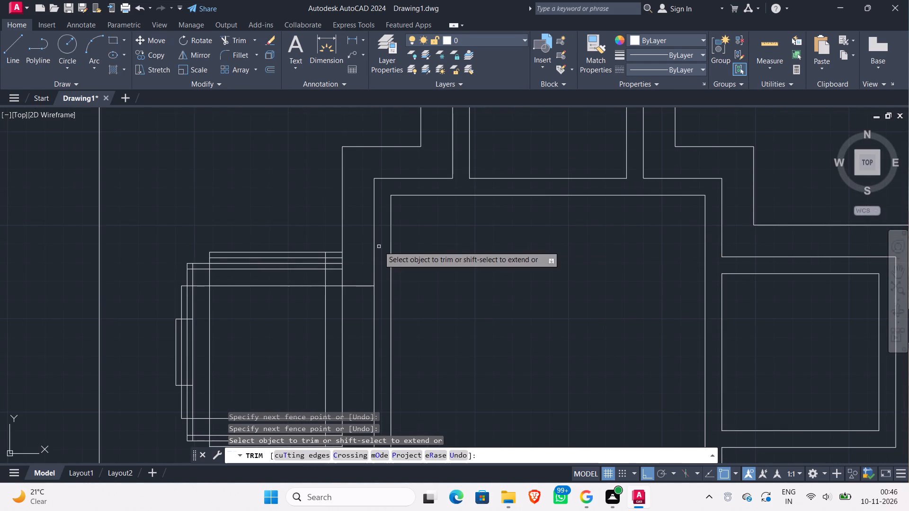
middle_drag(225, 293, 339, 282)
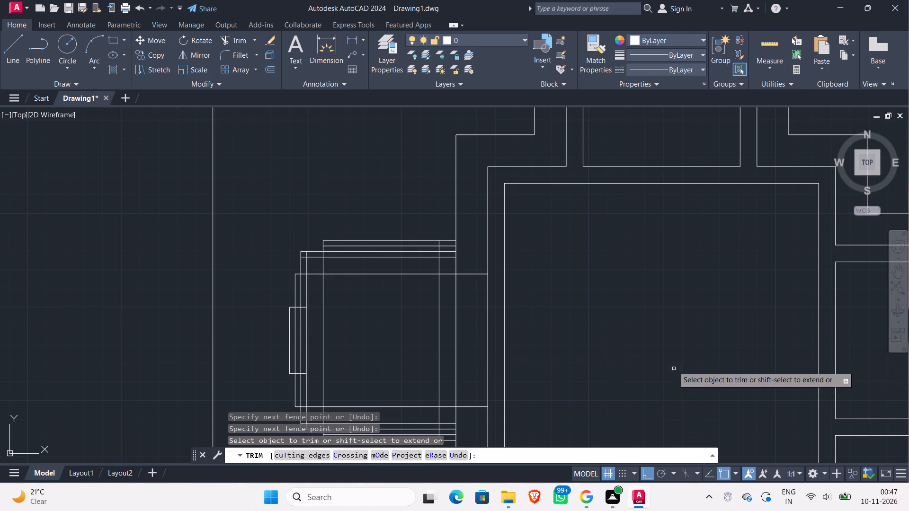
Inspect the drawn Garbh Grah's upper, left and lower wall lines for the segments still crossing the stepped outline.
scroll(668, 326, down, 1)
middle_drag(614, 356, 639, 302)
middle_drag(507, 280, 559, 259)
scroll(561, 256, up, 2)
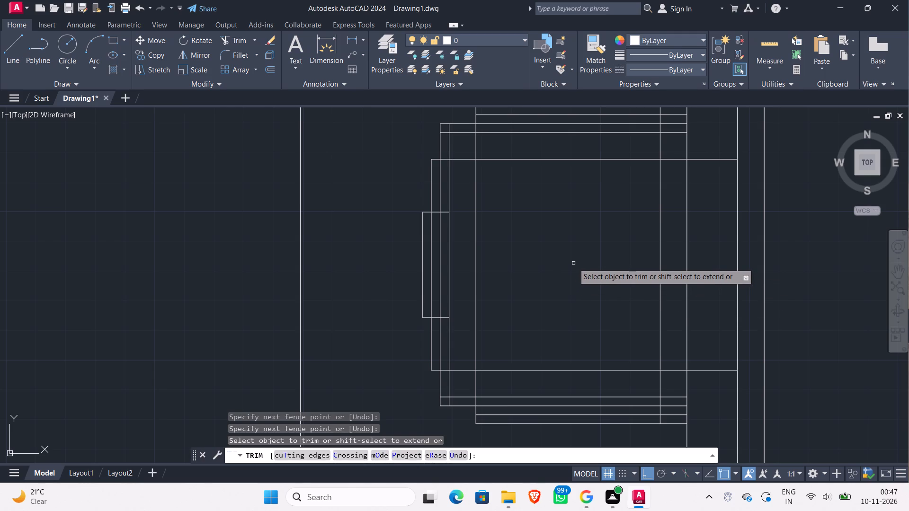
middle_drag(507, 266, 518, 205)
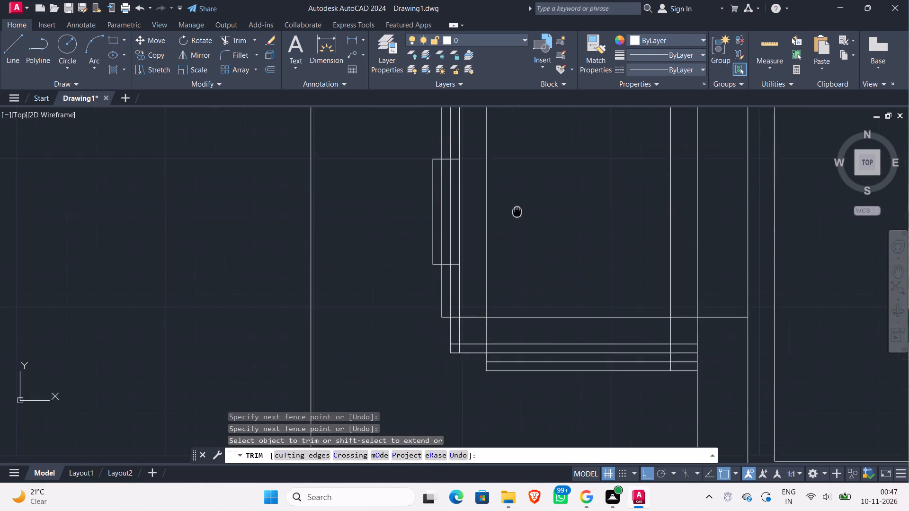
middle_drag(518, 205, 520, 191)
middle_drag(536, 247, 536, 313)
scroll(536, 313, down, 1)
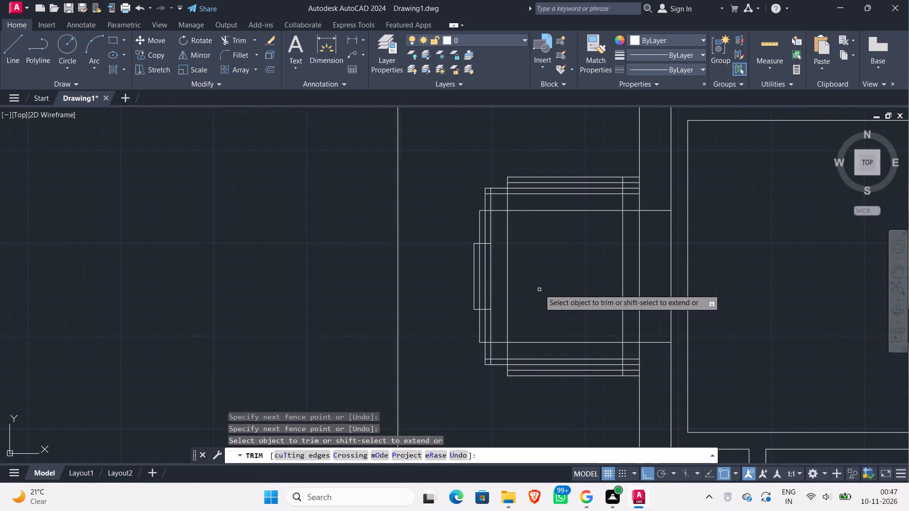
scroll(539, 289, down, 2)
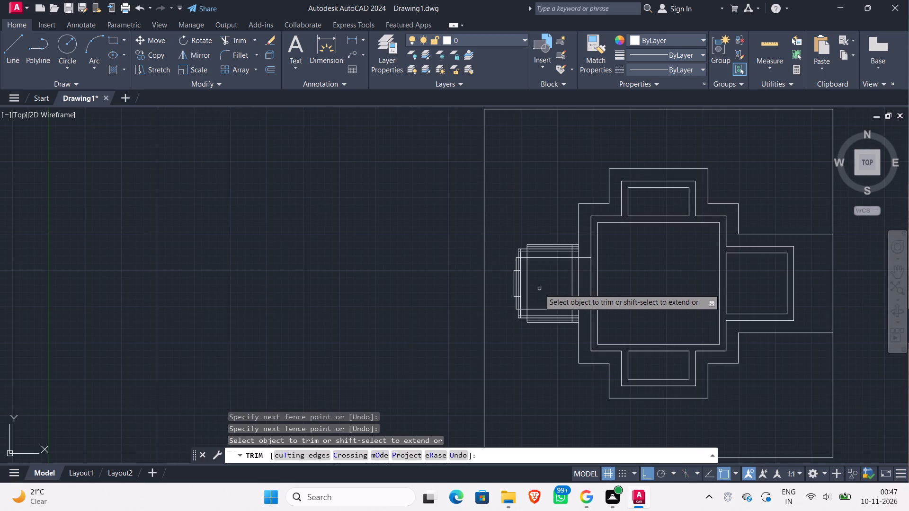
scroll(539, 285, up, 3)
middle_drag(533, 260, 535, 318)
scroll(527, 299, up, 1)
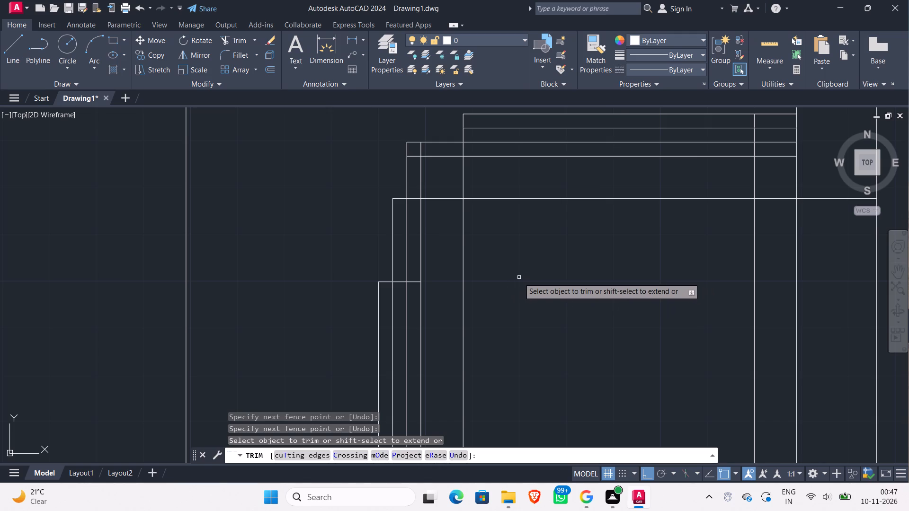
scroll(597, 305, down, 3)
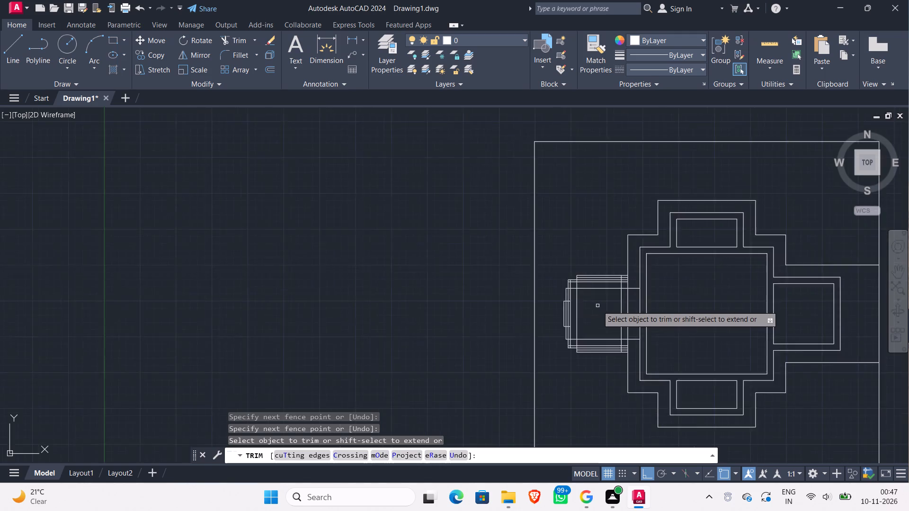
Study the reference sheet's temple floor plan and side elevation around the Garbh Grah, and return to the drawn plan.
scroll(597, 306, down, 2)
middle_drag(597, 304, 72, 427)
scroll(452, 388, up, 3)
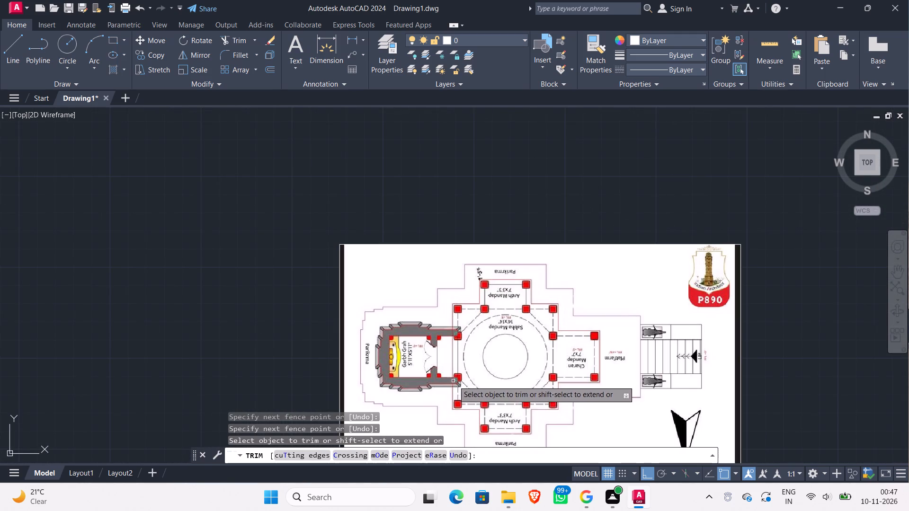
middle_drag(512, 366, 512, 336)
scroll(512, 365, up, 1)
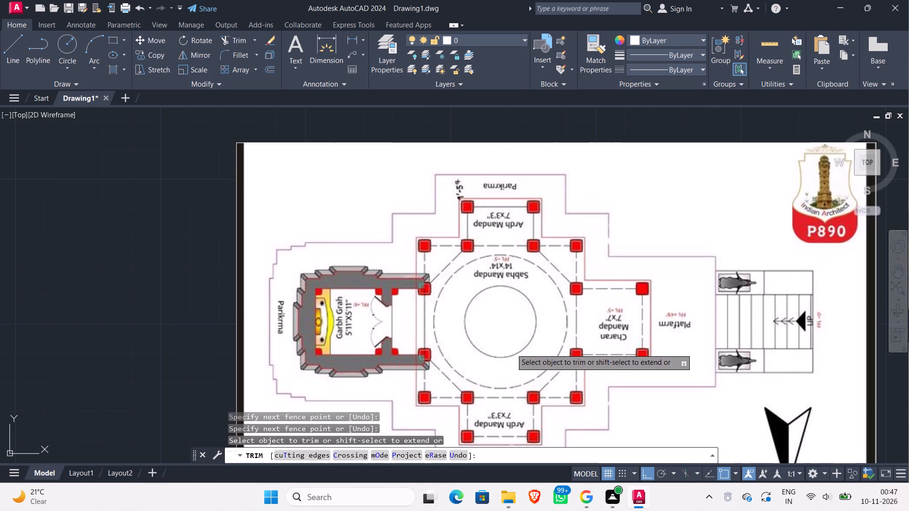
middle_drag(508, 349, 526, 236)
scroll(519, 243, down, 3)
scroll(484, 360, up, 1)
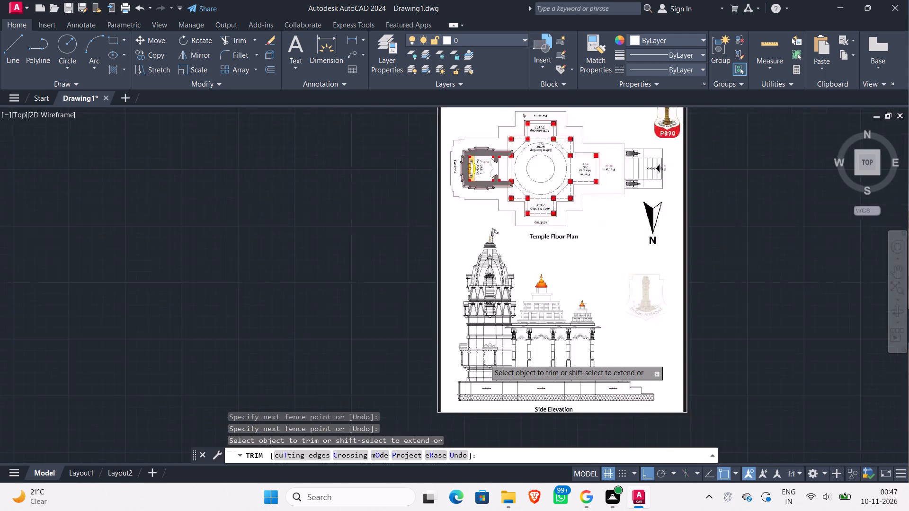
scroll(484, 359, up, 2)
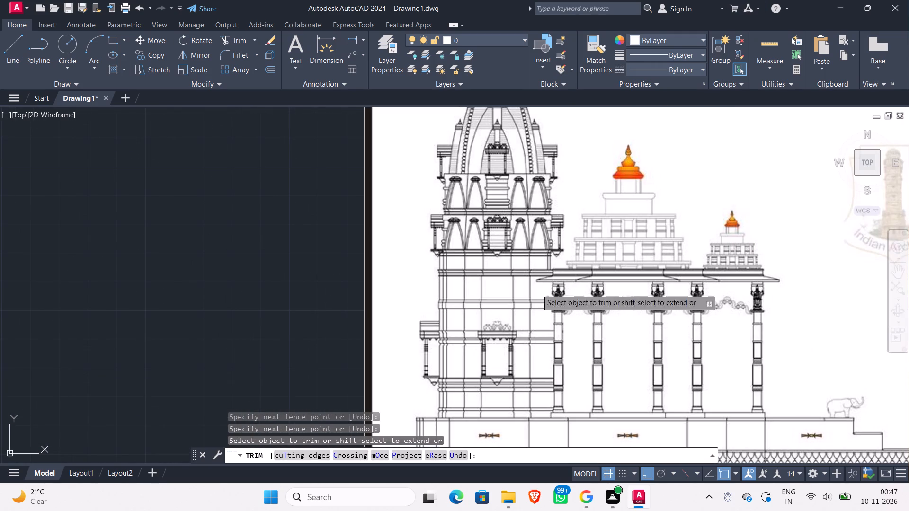
middle_drag(571, 242, 571, 405)
scroll(564, 350, down, 1)
middle_drag(567, 281, 574, 406)
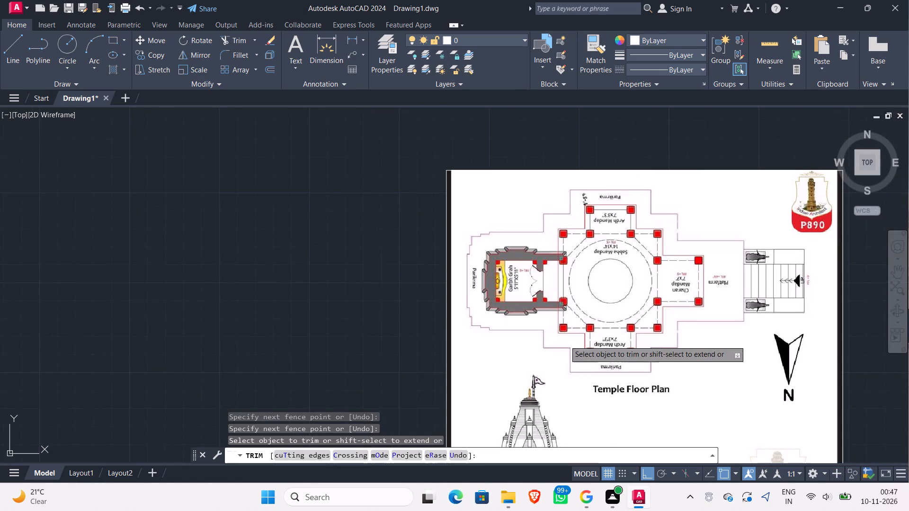
scroll(548, 307, up, 1)
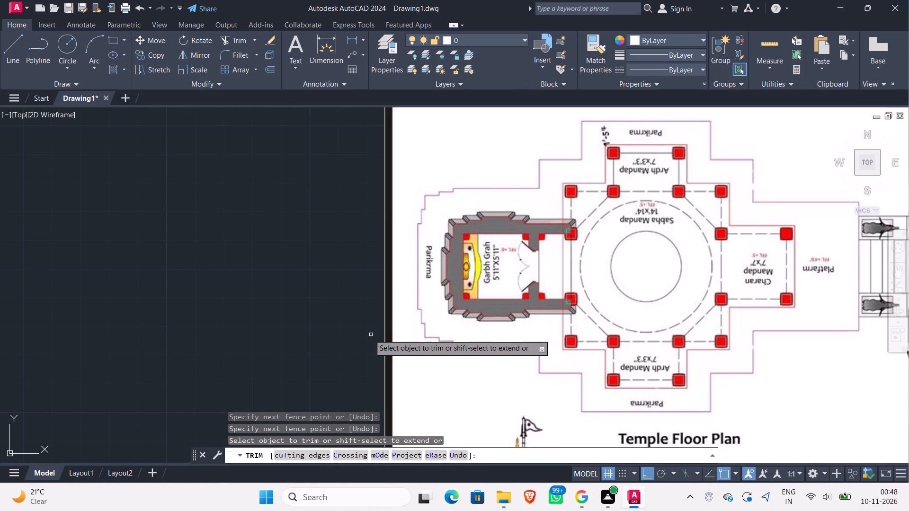
middle_drag(306, 319, 775, 272)
scroll(652, 293, down, 1)
middle_drag(473, 328, 908, 256)
scroll(519, 319, down, 1)
scroll(737, 290, down, 1)
middle_drag(496, 338, 566, 262)
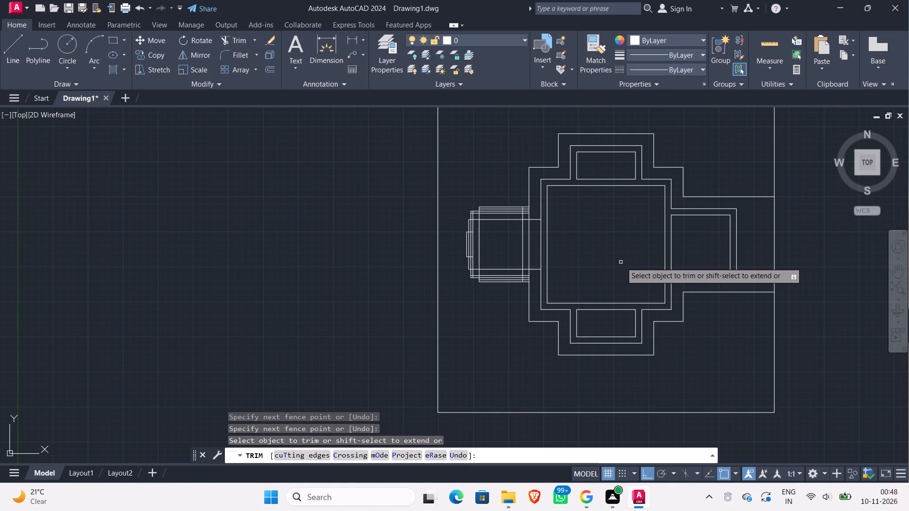
Inspect the drawn Garbh Grah's overlapping wall lines and their junction with the Sabha Mandap outline.
scroll(493, 241, up, 2)
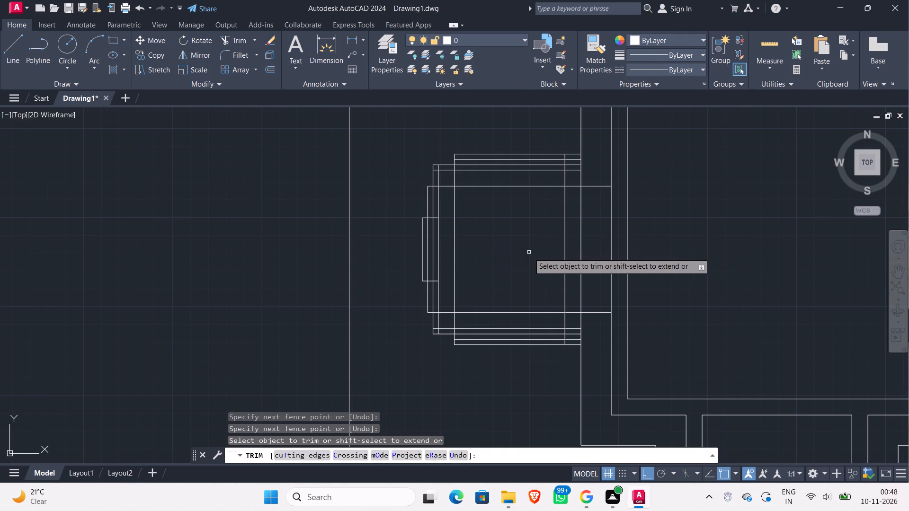
scroll(514, 246, down, 2)
scroll(514, 246, up, 2)
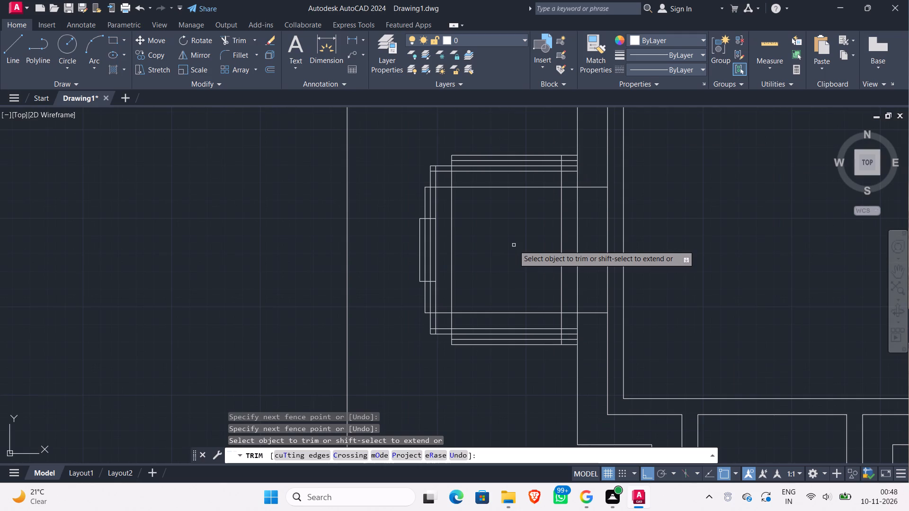
middle_drag(514, 246, 477, 318)
scroll(482, 308, down, 1)
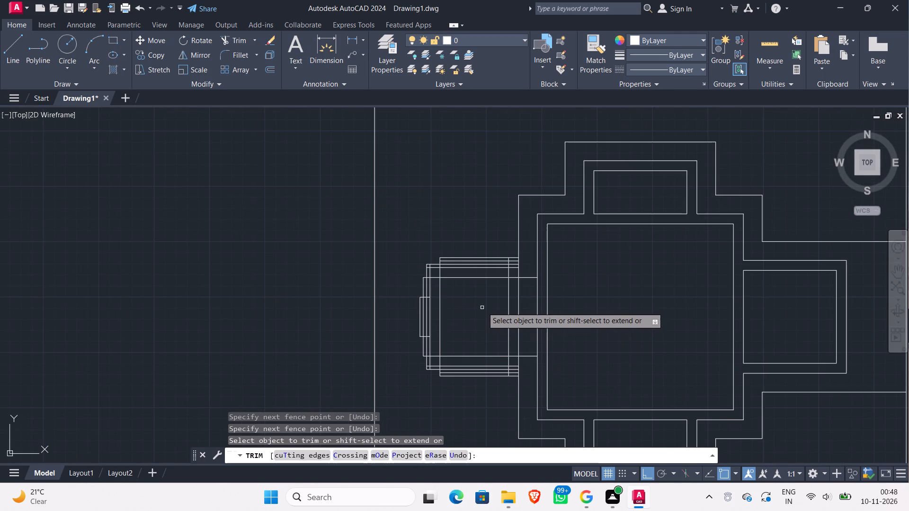
middle_drag(483, 306, 475, 274)
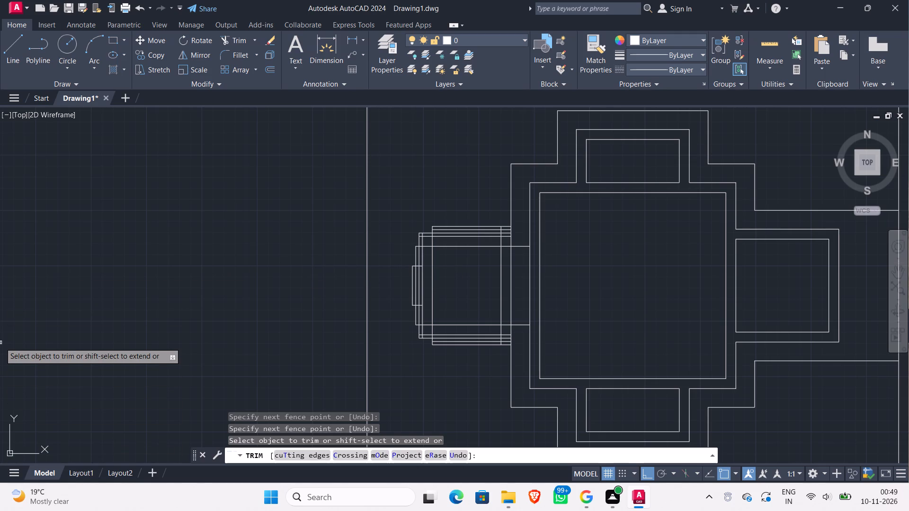
scroll(238, 271, down, 1)
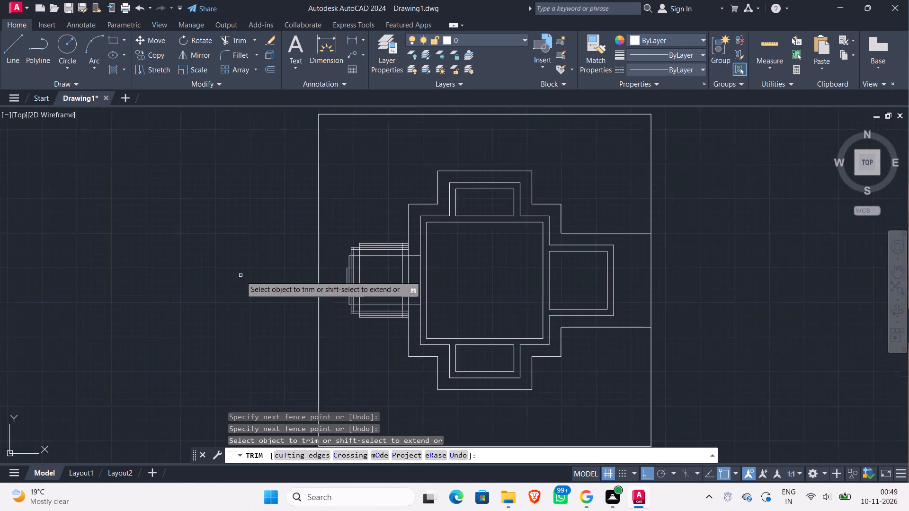
scroll(241, 276, down, 1)
middle_drag(250, 283, 152, 205)
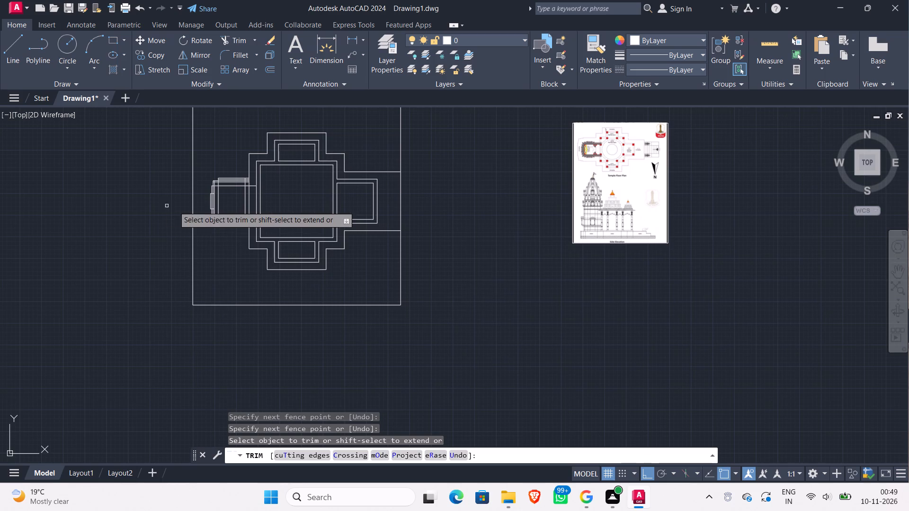
middle_drag(224, 258, 252, 323)
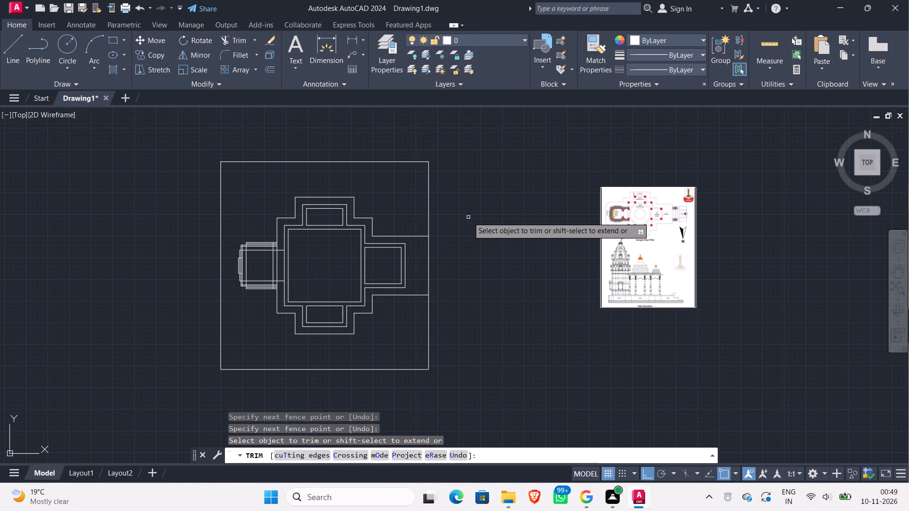
Study the Garbh Grah in the reference temple floor plan and compare its outline with the drawn wall lines.
scroll(637, 226, up, 1)
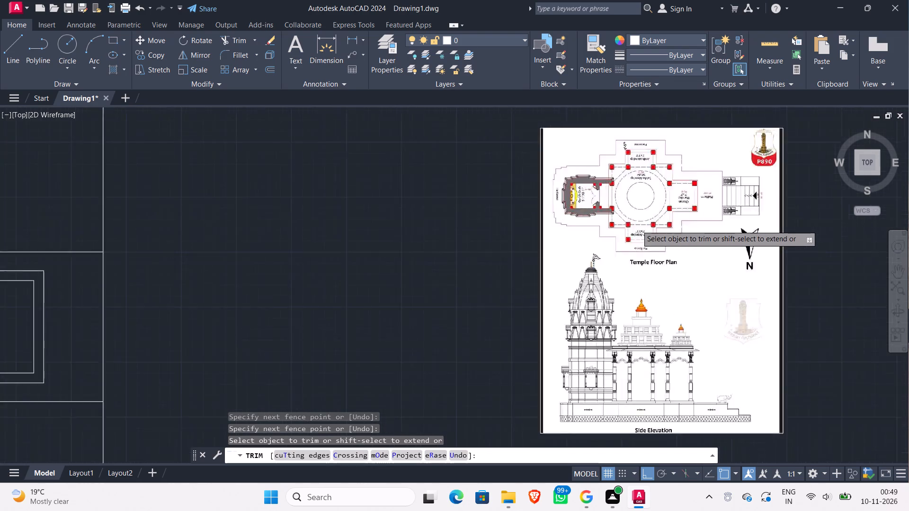
scroll(637, 225, up, 3)
scroll(623, 193, down, 3)
middle_drag(447, 224, 454, 264)
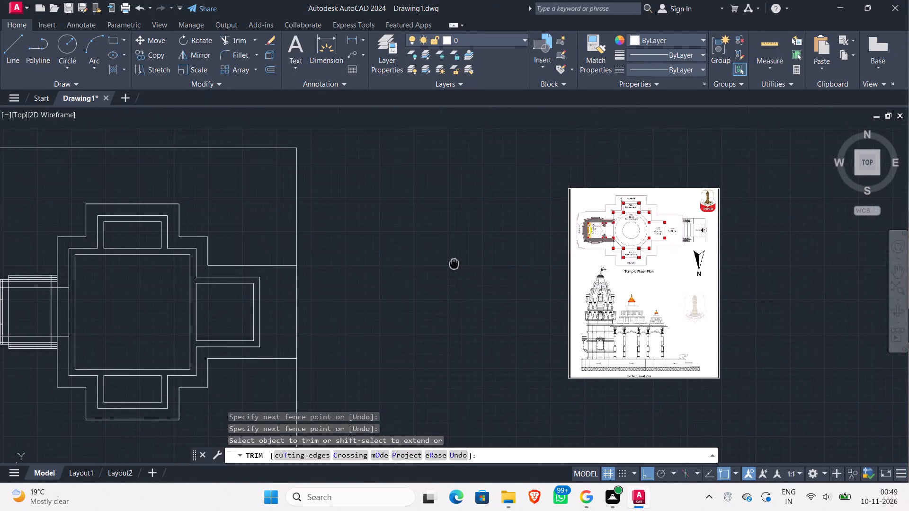
middle_drag(454, 264, 454, 264)
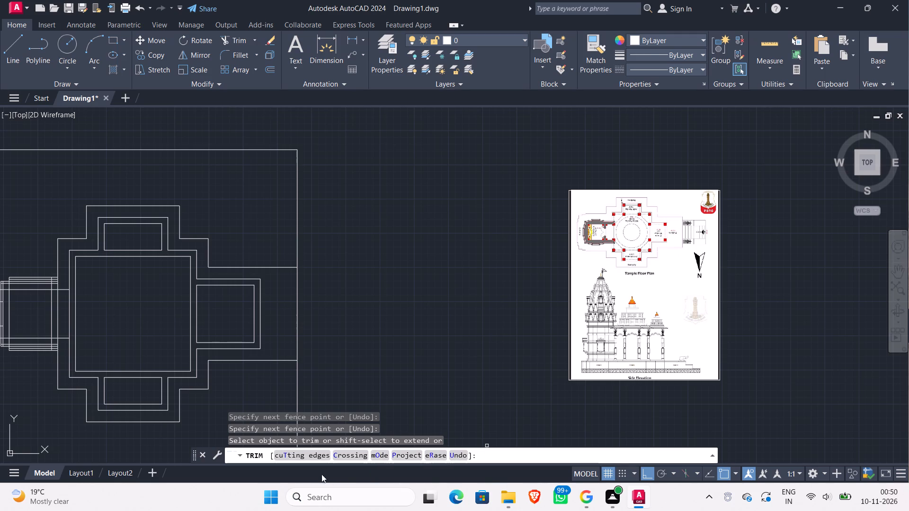
middle_drag(339, 280, 339, 279)
middle_drag(339, 279, 385, 236)
scroll(642, 195, up, 3)
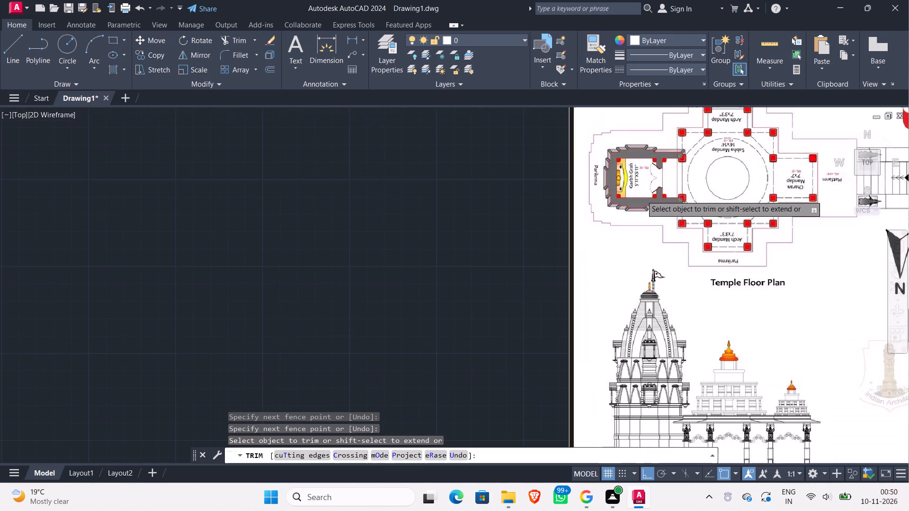
scroll(608, 147, down, 3)
middle_drag(520, 180, 641, 153)
scroll(171, 200, up, 2)
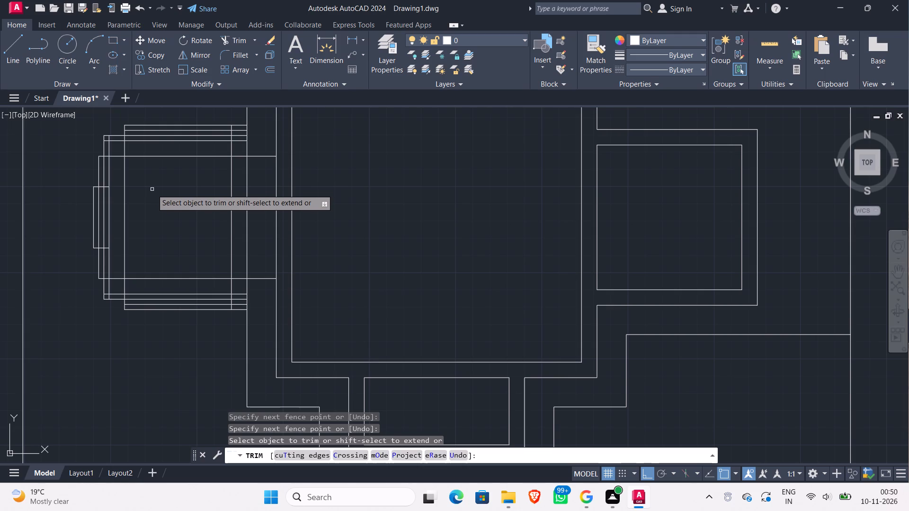
Compare the reference Garbh Grah's stepped upper and lower walls near the Sabha Mandap with the drawn lines.
scroll(160, 190, down, 3)
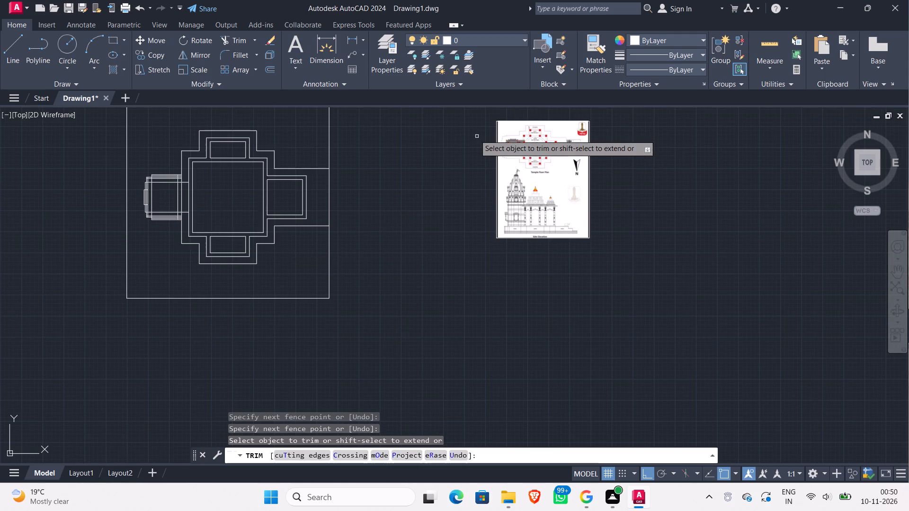
scroll(519, 137, up, 5)
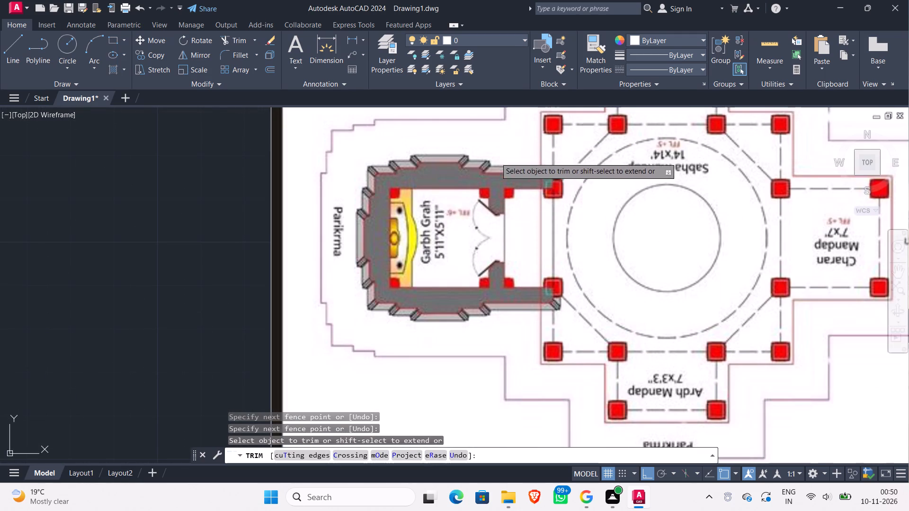
middle_drag(131, 270, 358, 228)
scroll(345, 237, down, 2)
scroll(128, 273, down, 2)
middle_drag(129, 275, 355, 269)
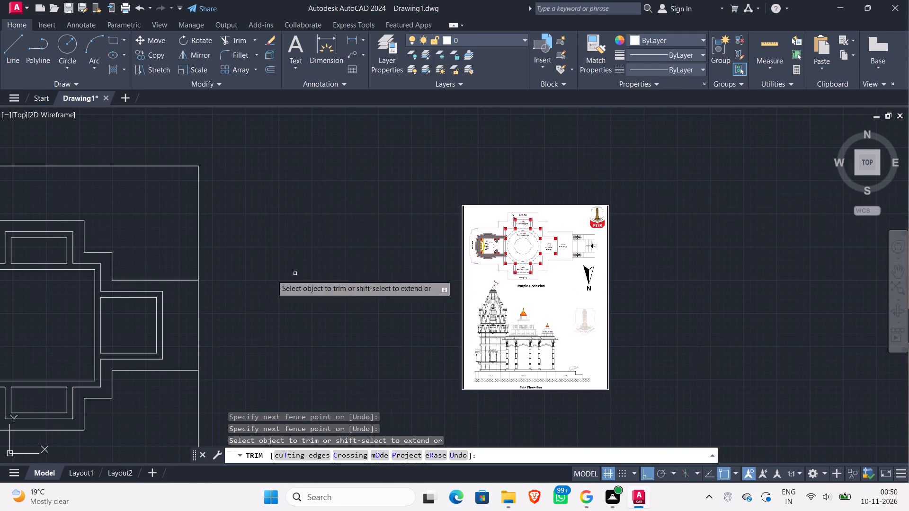
middle_drag(52, 320, 314, 261)
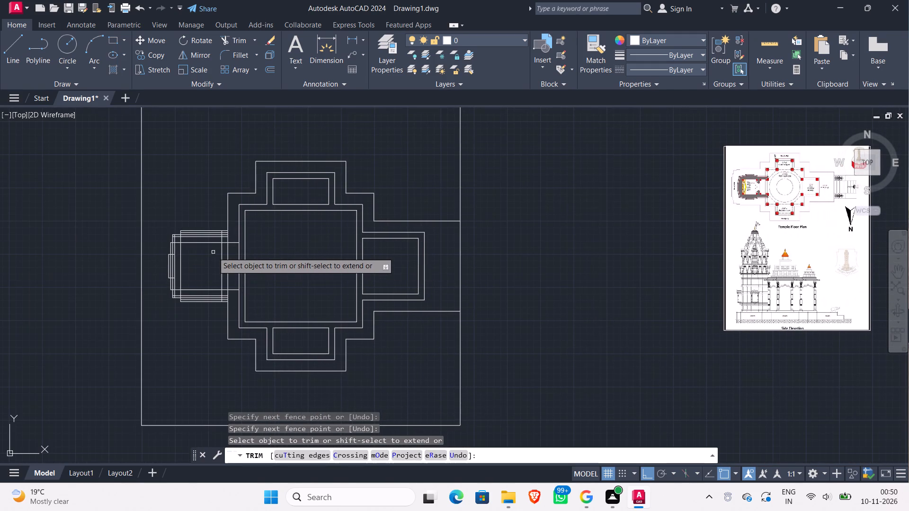
scroll(209, 252, up, 1)
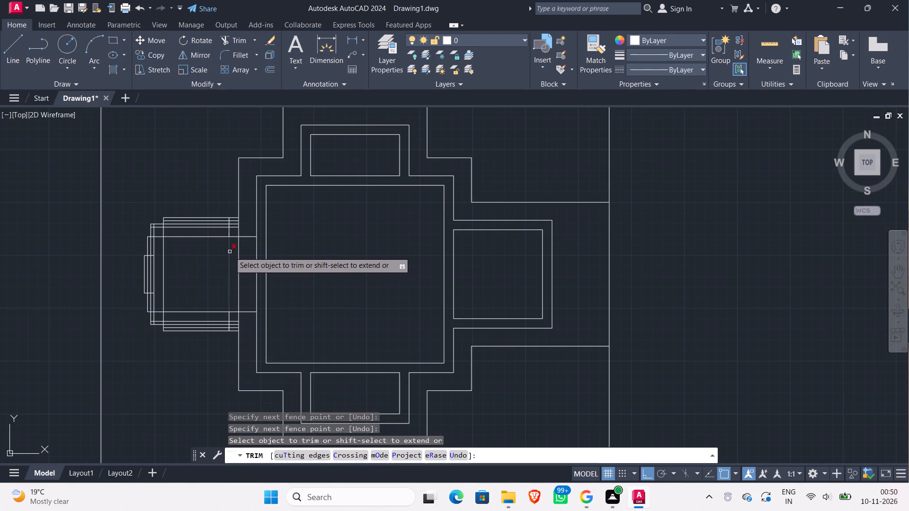
scroll(698, 225, down, 1)
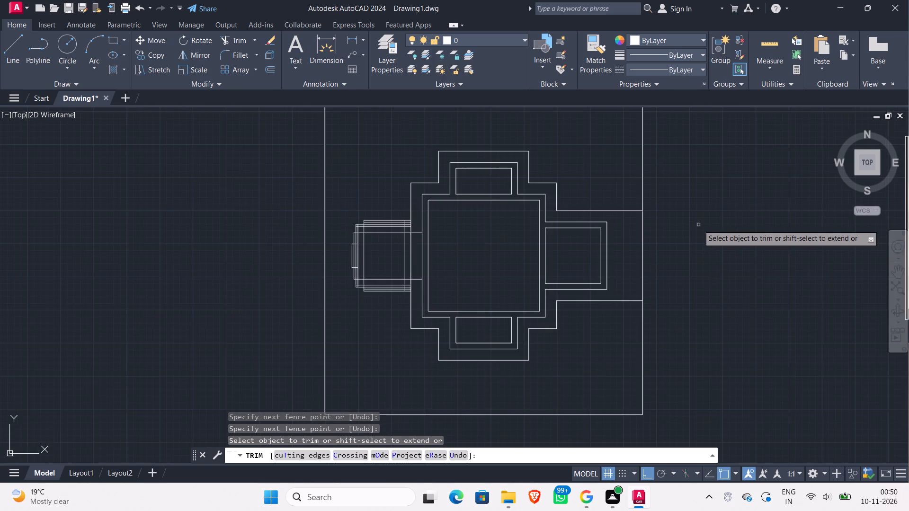
middle_drag(698, 224, 262, 245)
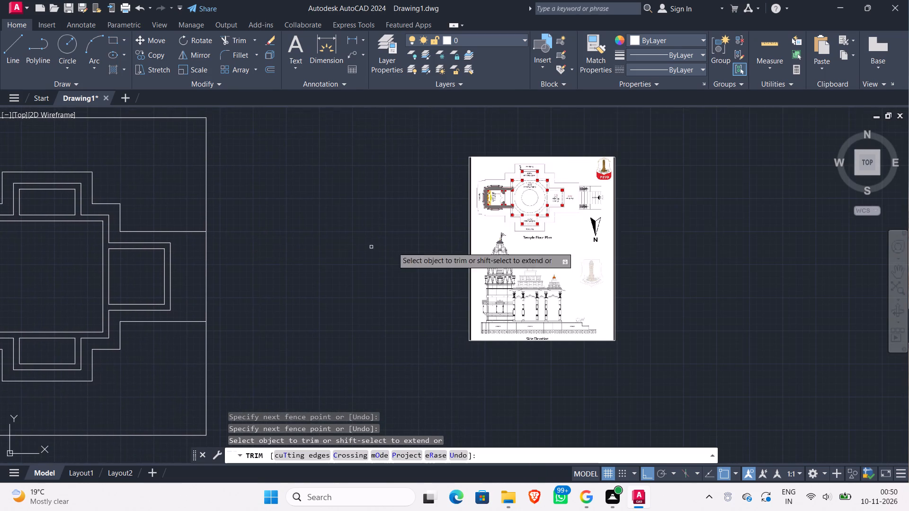
scroll(502, 187, up, 4)
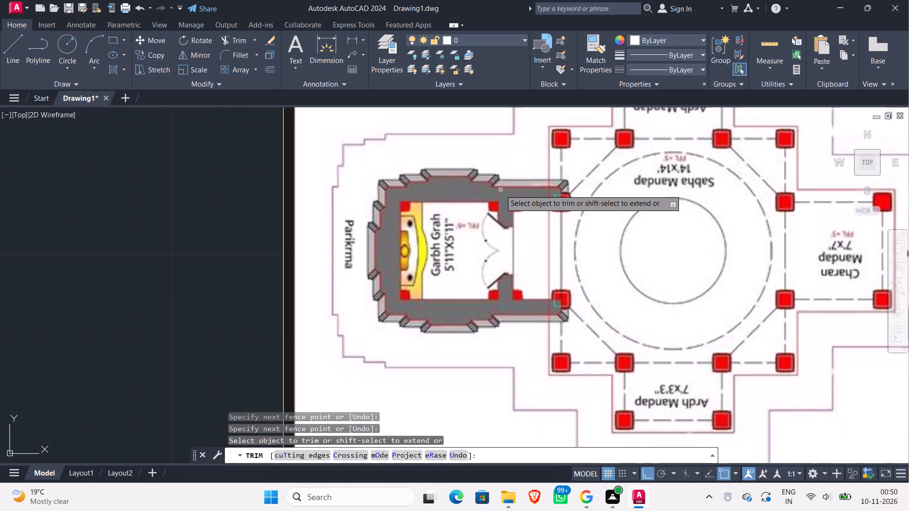
Trim the two outermost upper and two outermost lower Garbh Grah wall lines between the inner vertical line and the Sabha Mandap outline.
scroll(500, 190, down, 5)
middle_drag(208, 254, 210, 254)
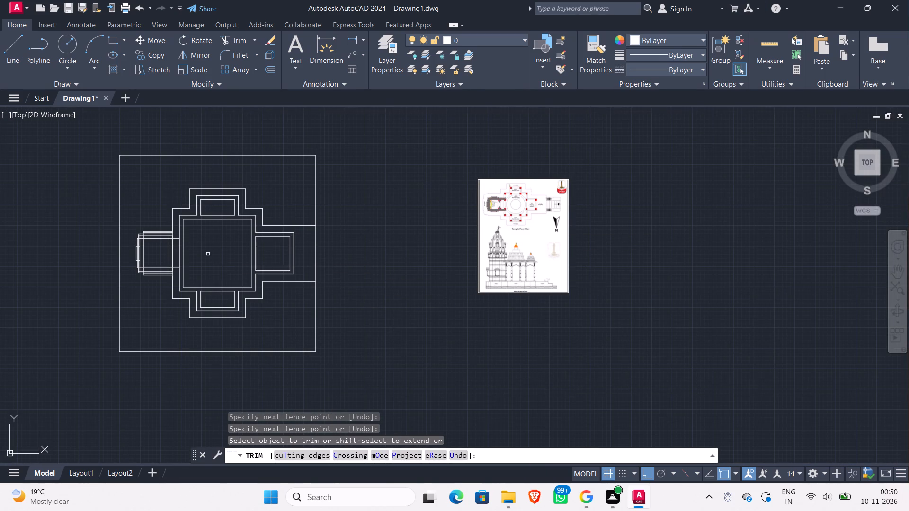
middle_drag(210, 254, 321, 248)
scroll(285, 230, up, 6)
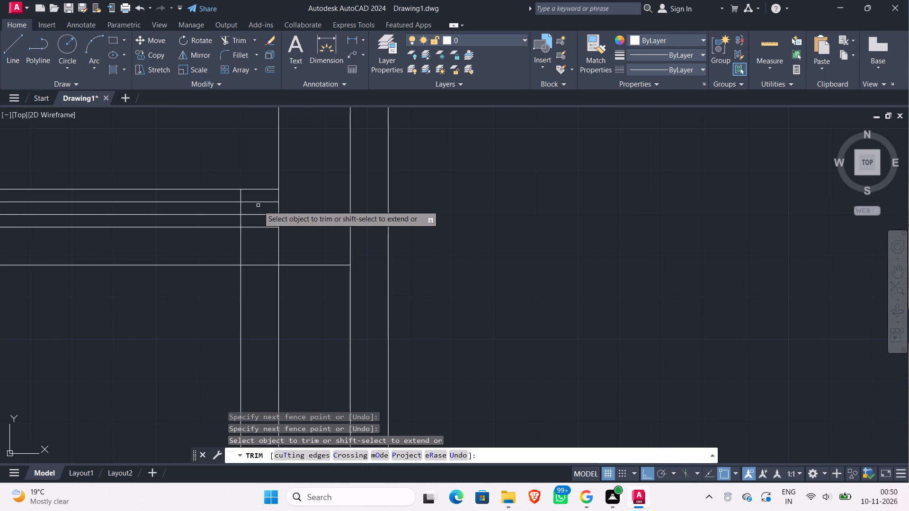
click(258, 205)
click(251, 171)
middle_drag(261, 321, 260, 241)
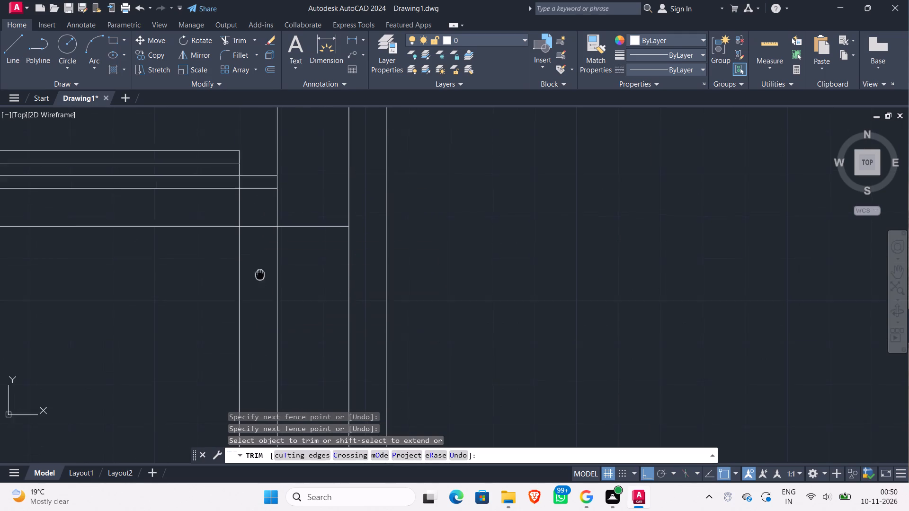
middle_drag(260, 241, 270, 39)
click(261, 339)
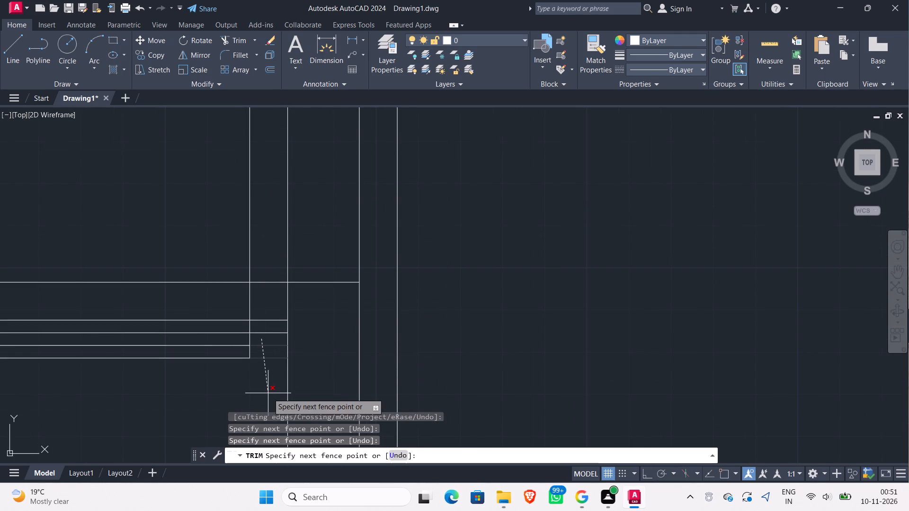
click(264, 379)
key(Escape)
Inspect the drawn Garbh Grah's upper, left and lower wall lines for the next projection to lay out.
scroll(182, 365, down, 1)
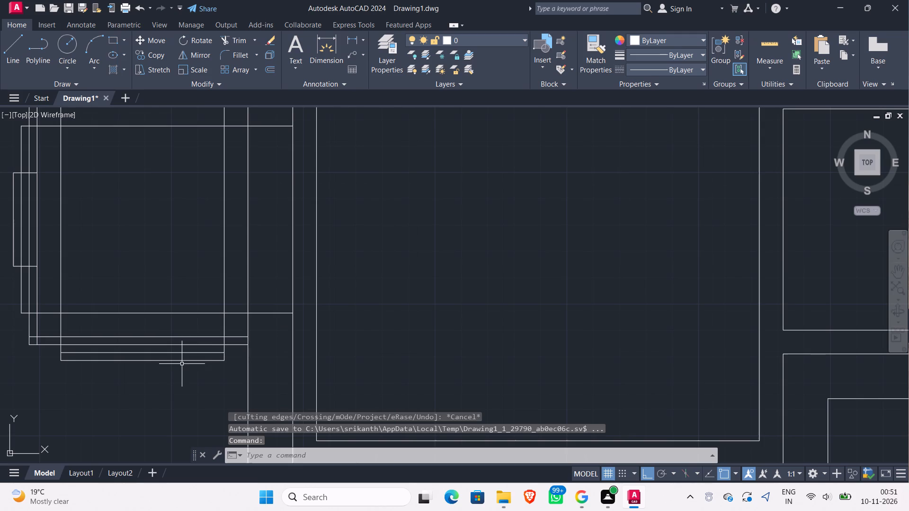
middle_drag(145, 185, 333, 234)
middle_drag(319, 250, 300, 213)
scroll(300, 214, down, 1)
middle_drag(300, 214, 301, 245)
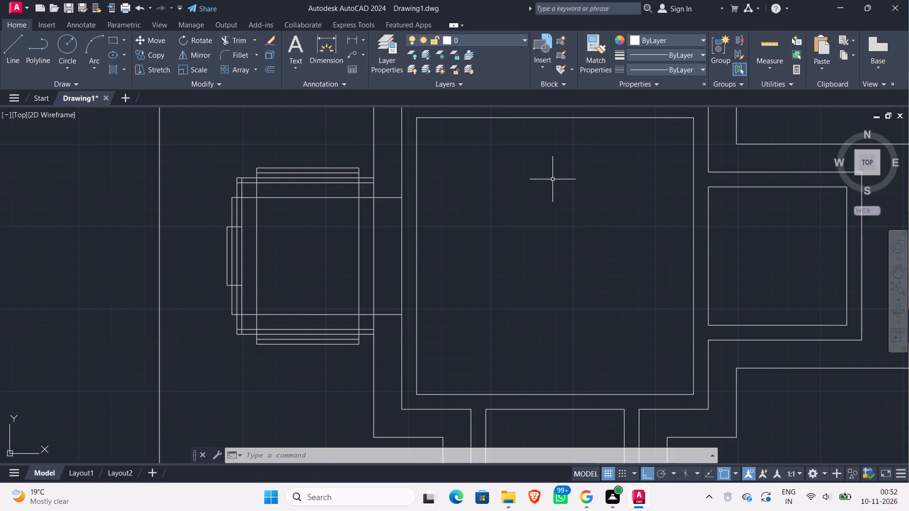
scroll(523, 193, down, 1)
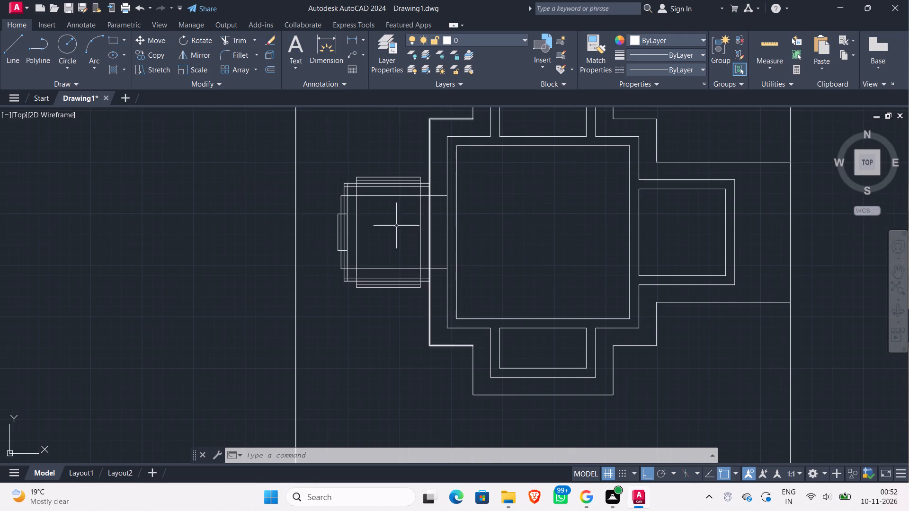
scroll(409, 240, up, 2)
scroll(395, 179, down, 1)
middle_drag(394, 178, 401, 199)
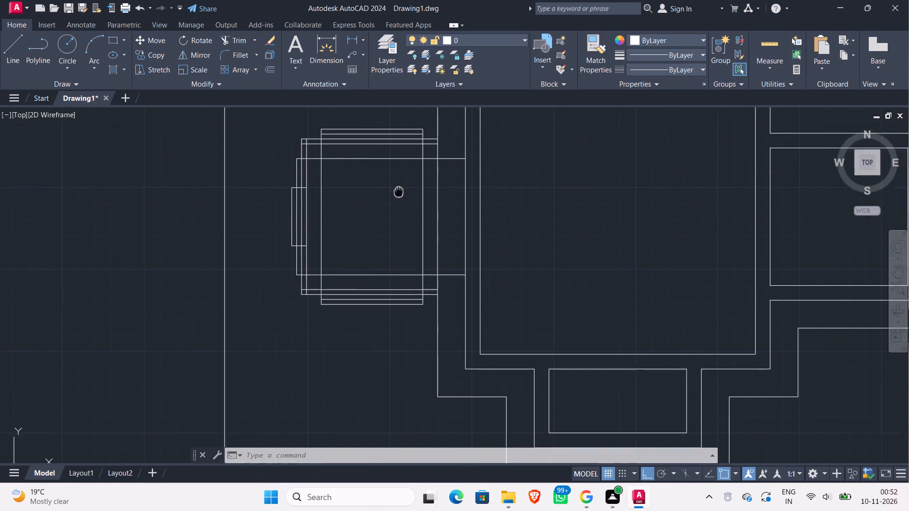
middle_drag(401, 199, 404, 229)
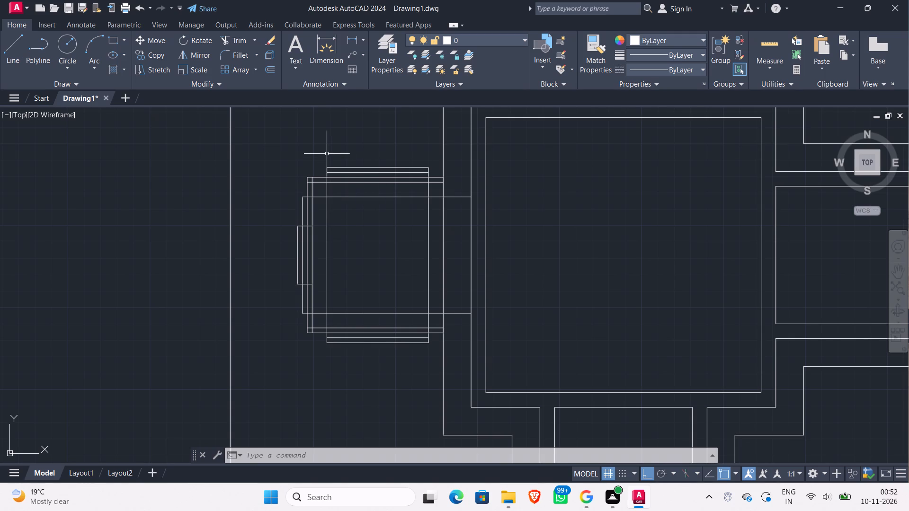
Draw a line 1.479' along the Garbh Grah's outermost upper wall from its left corner, continuing perpendicular down to the fourth wall line.
key(l)
key(Return)
click(327, 166)
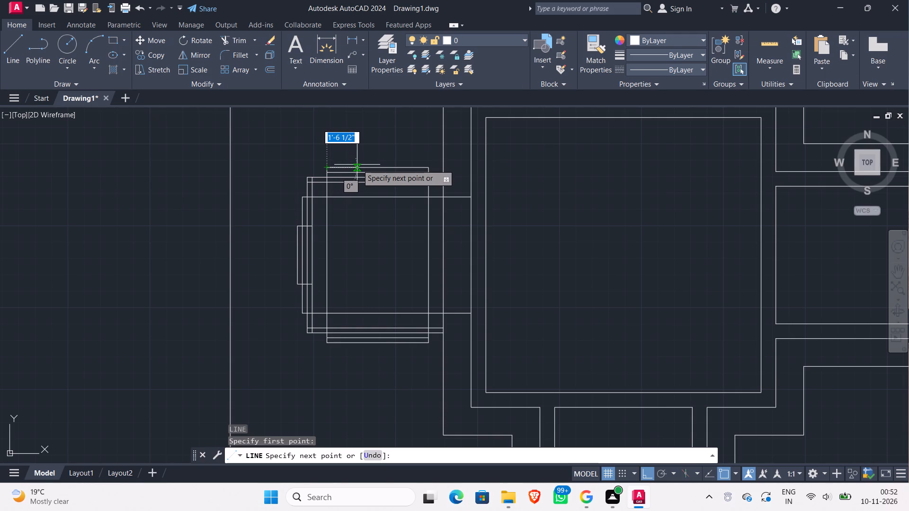
key(1)
key(period)
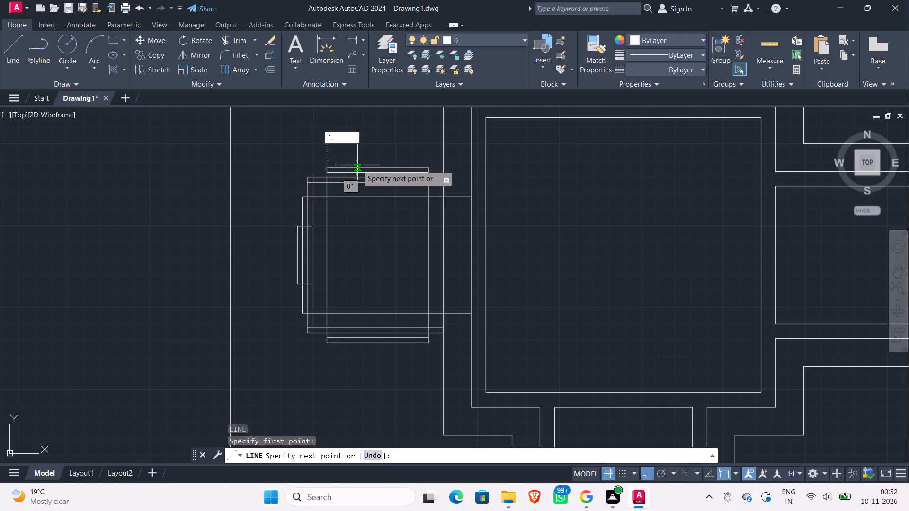
text(479)
key(apostrophe)
key(Return)
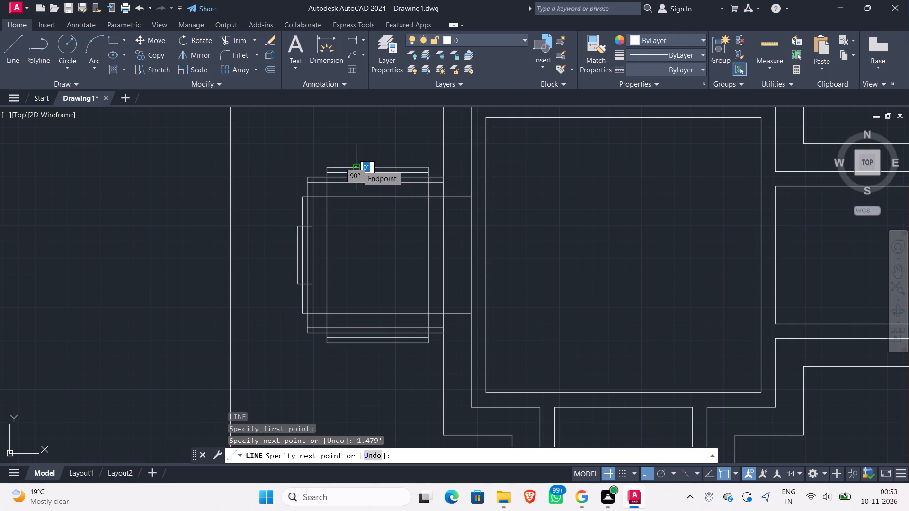
click(355, 181)
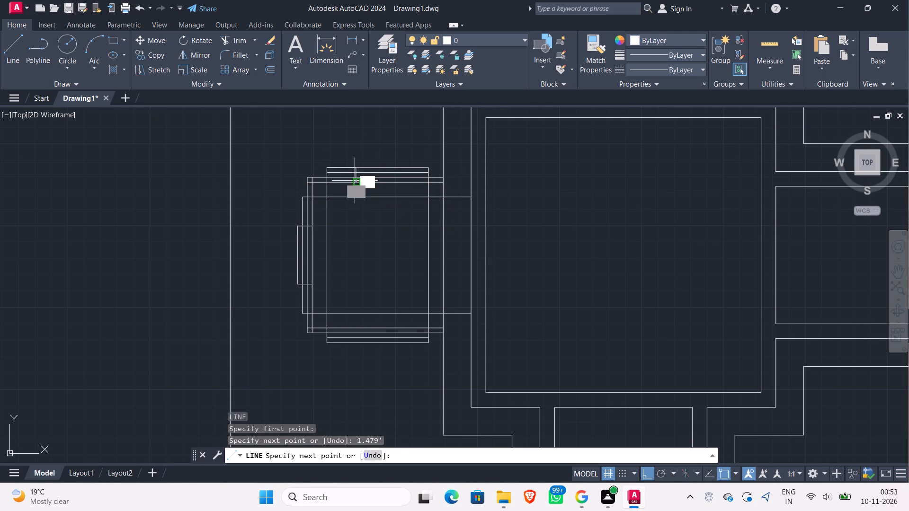
key(Escape)
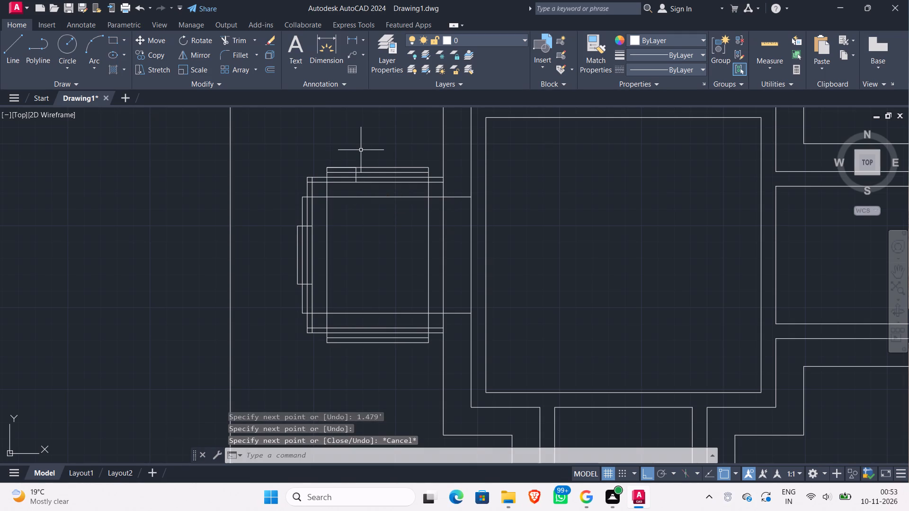
From the first divider's upper end, draw a line 1.479' rightward along the upper wall, continuing down to the fourth wall line.
key(l)
key(Return)
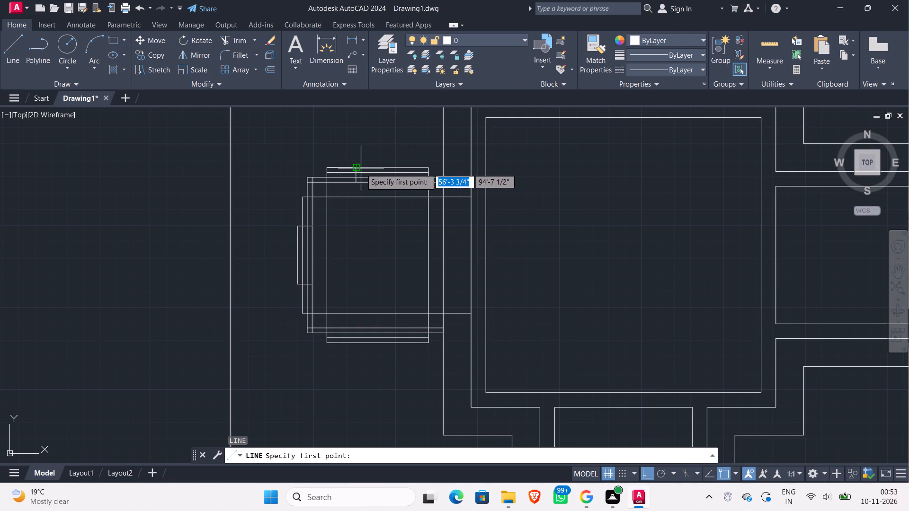
click(358, 168)
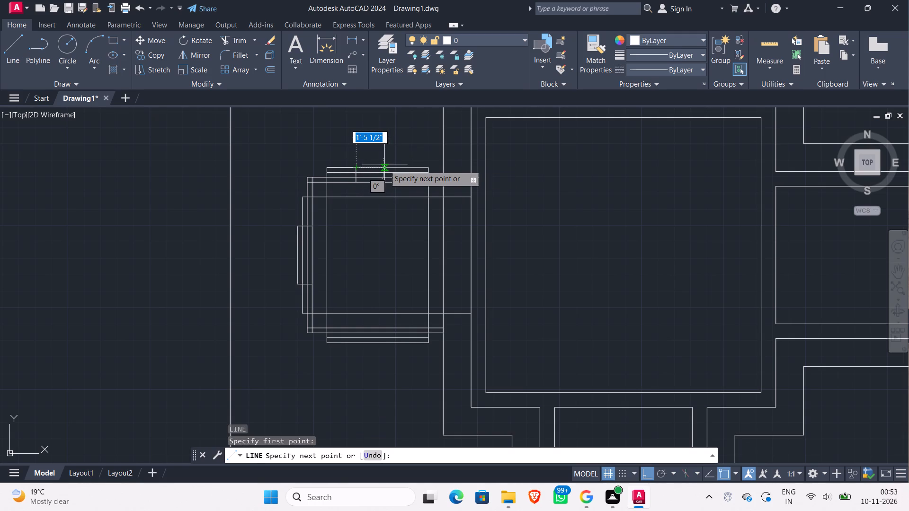
key(1)
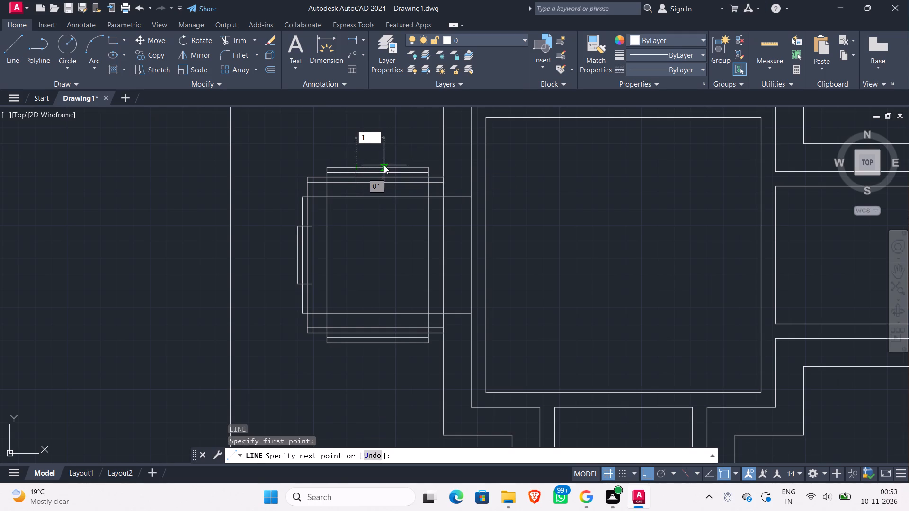
key(period)
text(479')
key(Return)
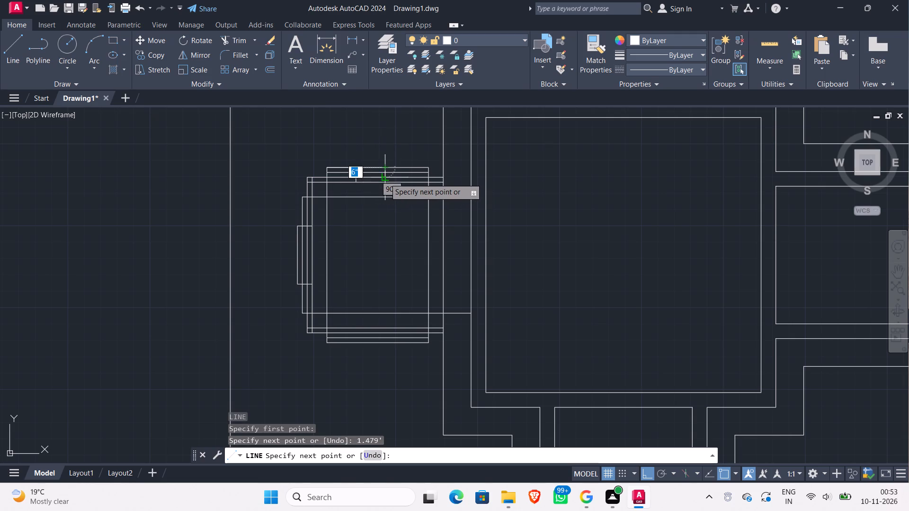
click(383, 182)
key(Escape)
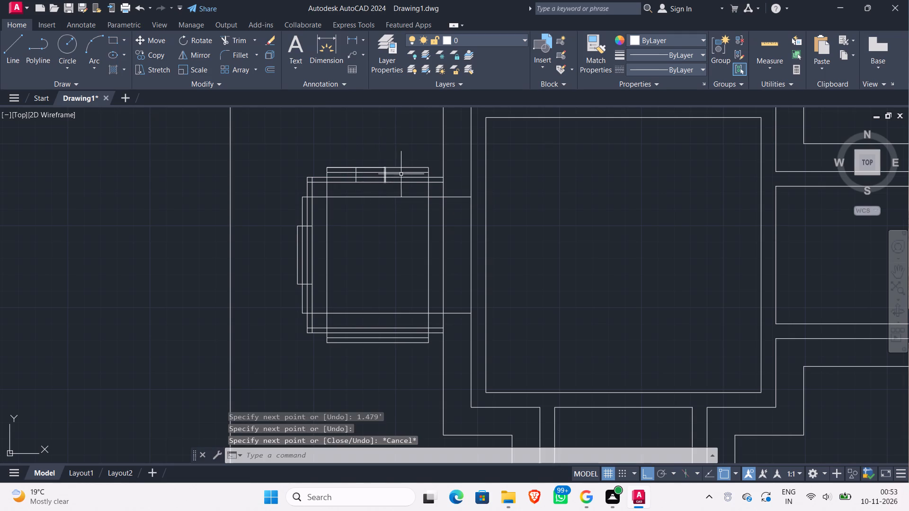
Add a third upper-wall divider by drawing 1.479' rightward from the second divider's upper end, continuing down to the fourth wall line.
key(l)
key(Return)
click(387, 166)
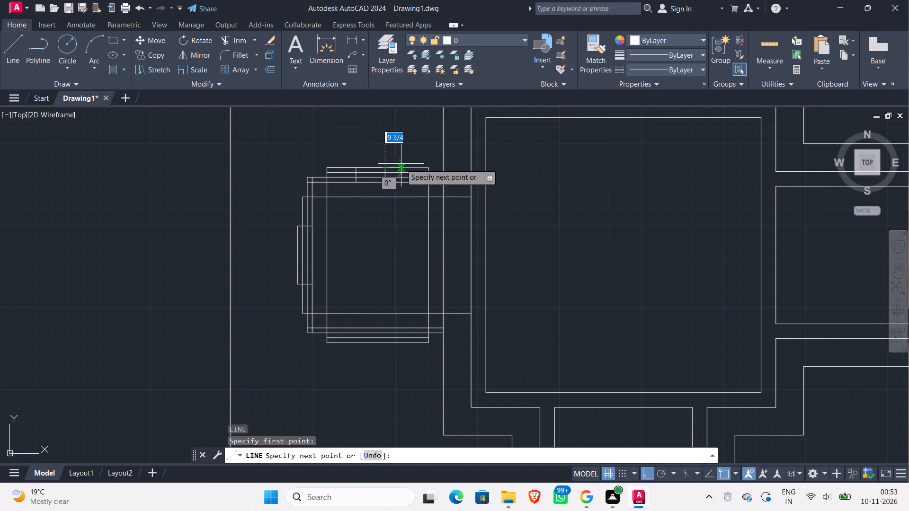
text(1.)
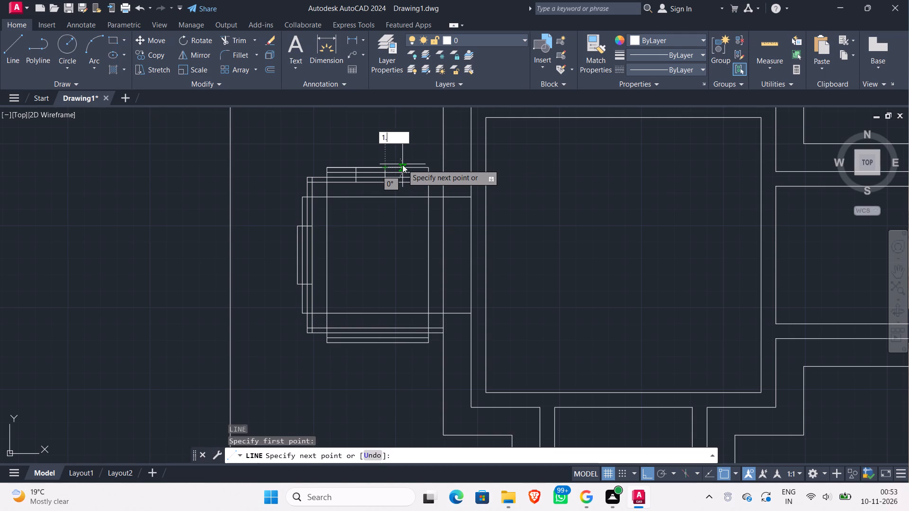
text(479')
key(Return)
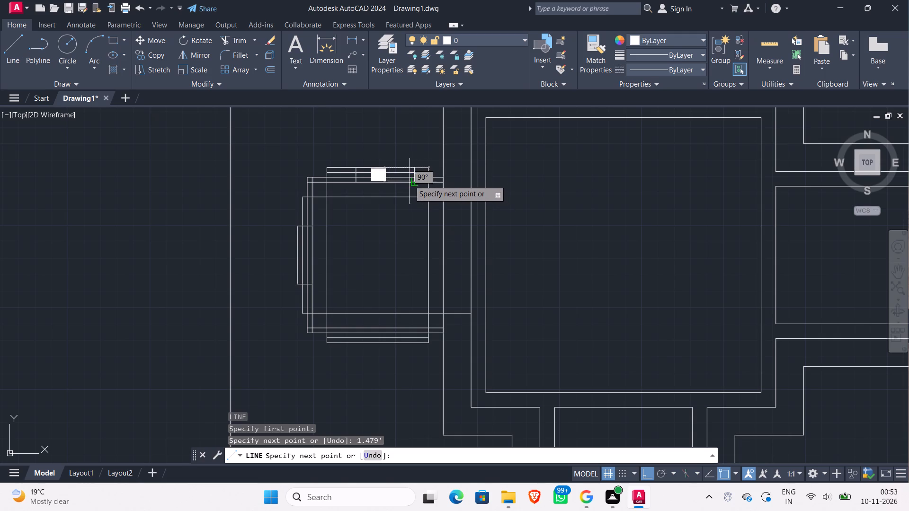
click(413, 183)
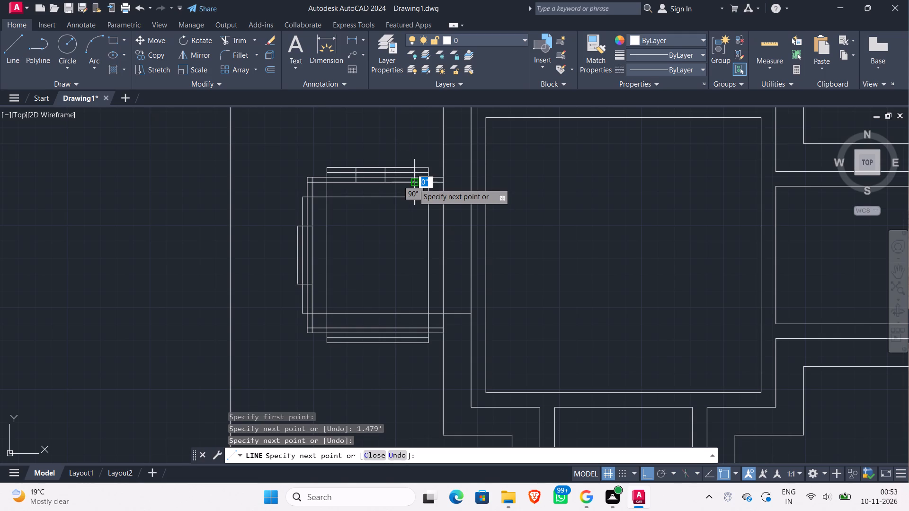
key(Escape)
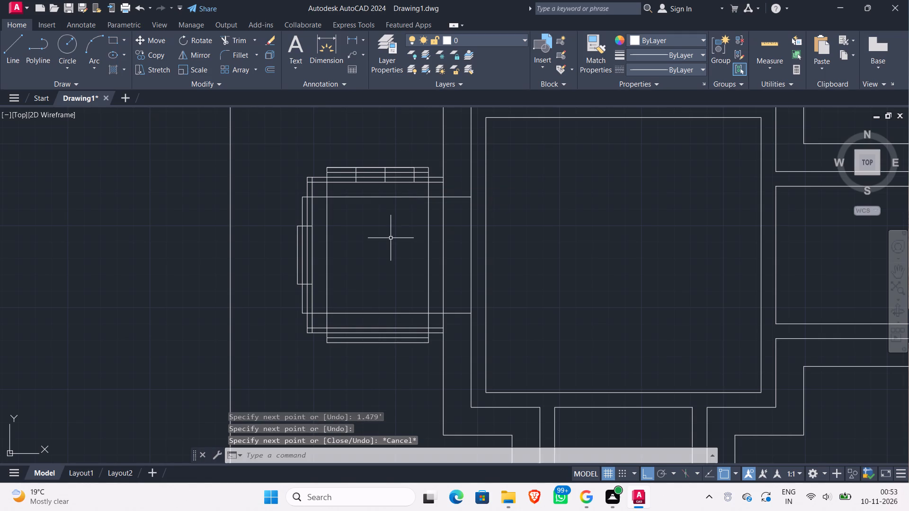
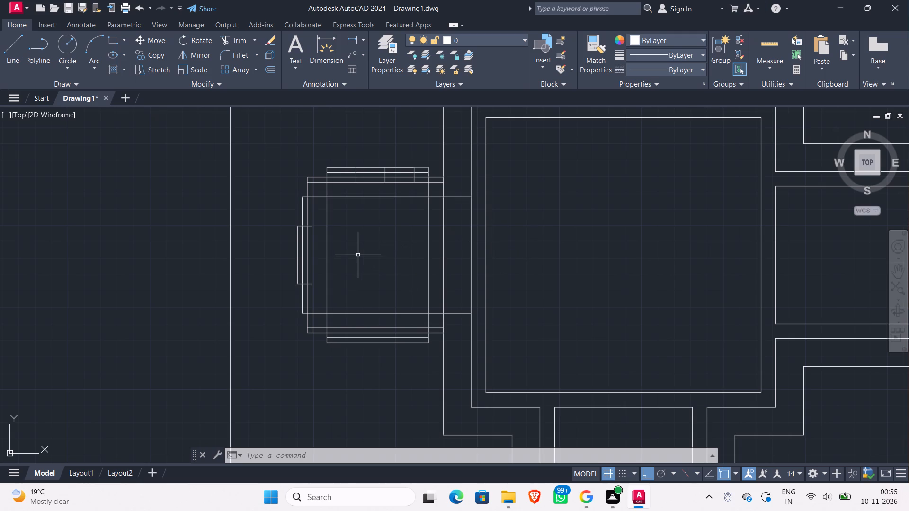
Compare the drawn Garbh Grah walls and upper dividers with the stepped projections in the reference temple floor plan.
scroll(568, 284, down, 2)
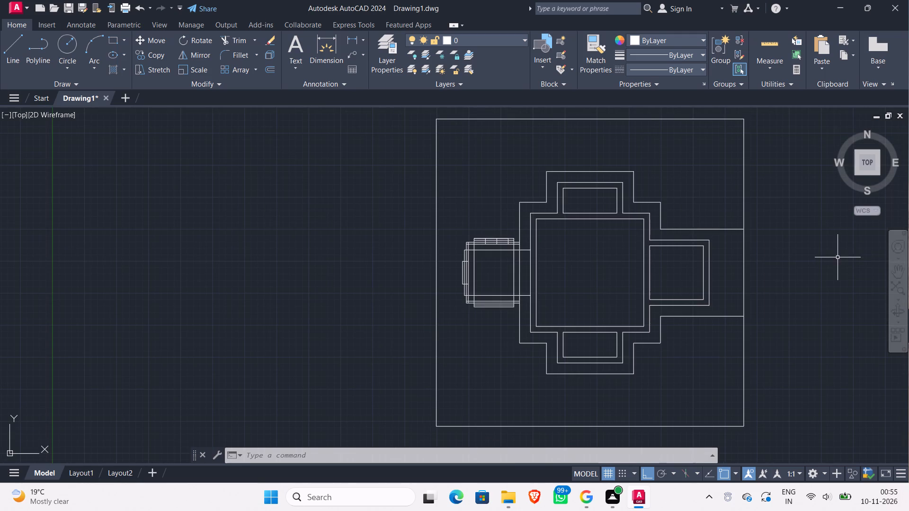
middle_drag(836, 258, 495, 283)
scroll(687, 215, up, 5)
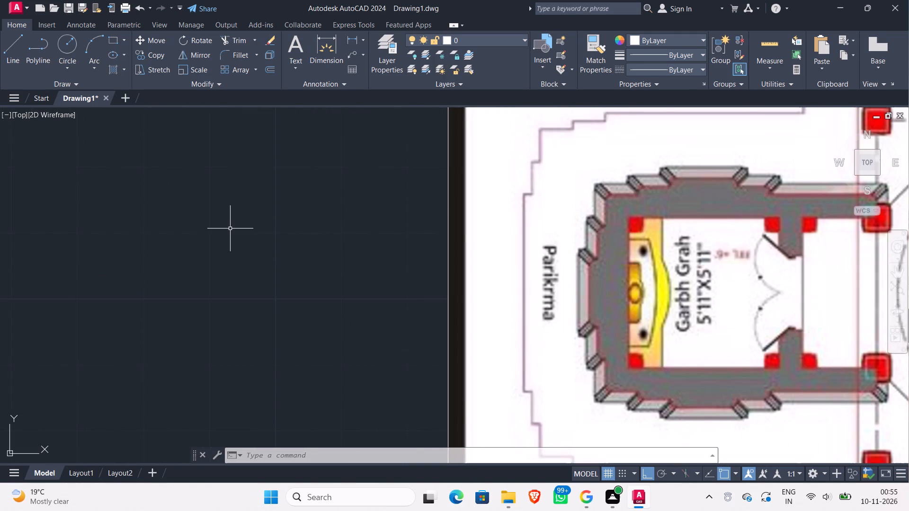
scroll(227, 229, down, 2)
middle_drag(227, 228, 634, 200)
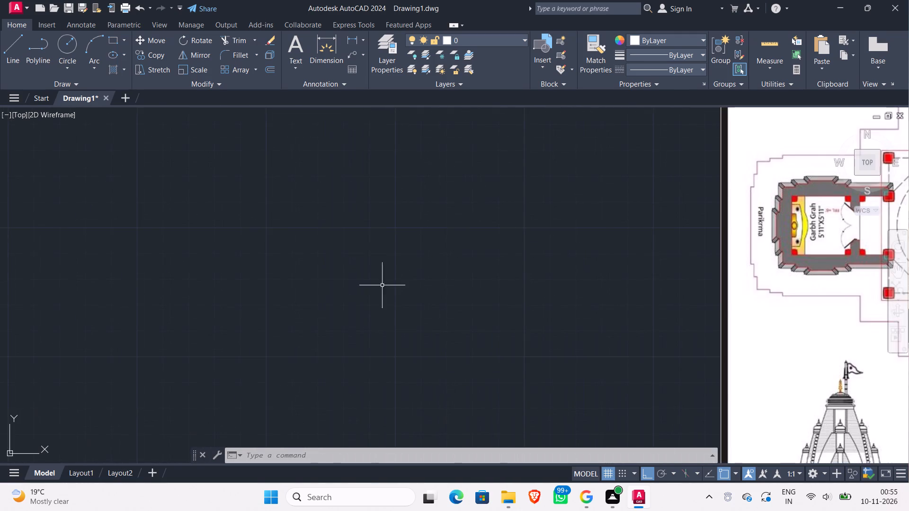
scroll(347, 289, down, 2)
middle_drag(347, 289, 693, 256)
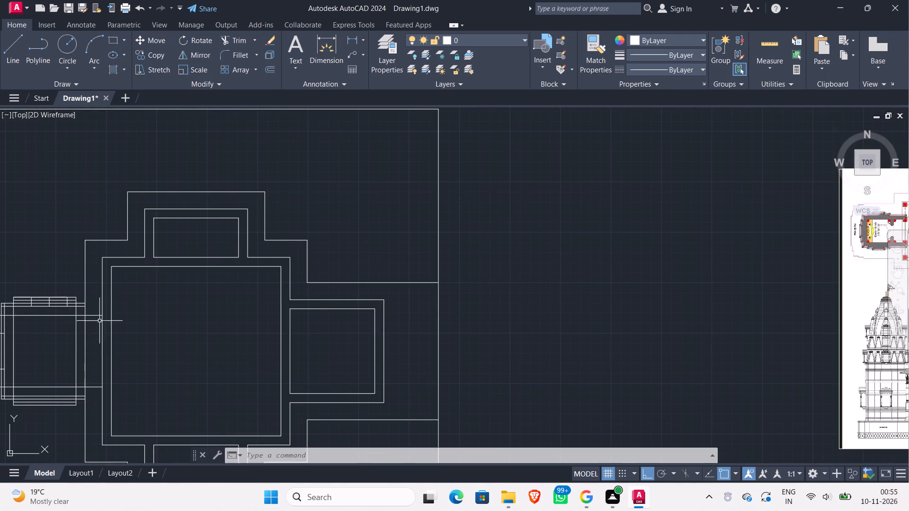
middle_drag(36, 335, 105, 331)
scroll(84, 308, up, 3)
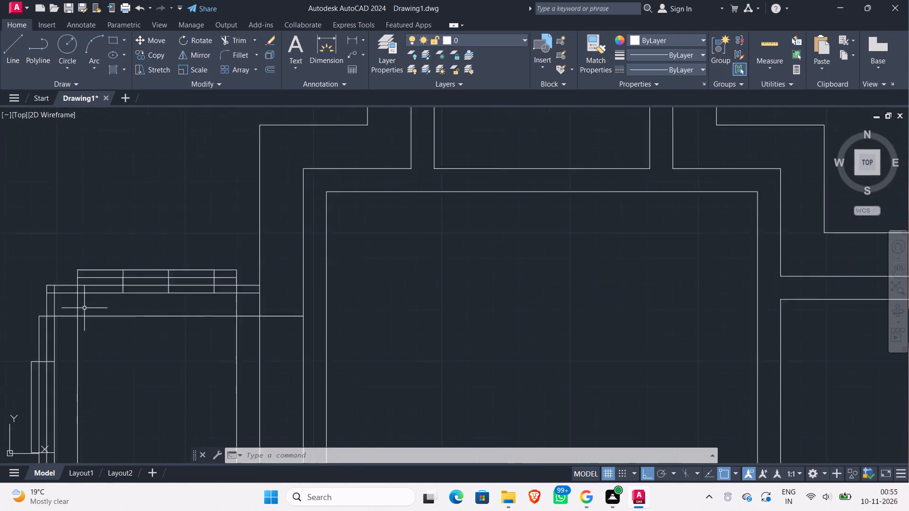
scroll(85, 299, up, 1)
scroll(82, 300, down, 2)
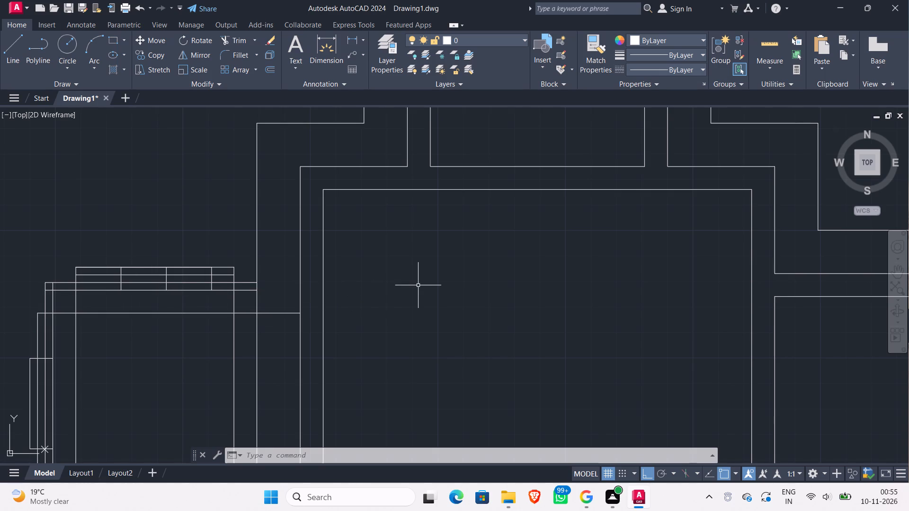
middle_drag(418, 285, 348, 282)
scroll(347, 282, down, 2)
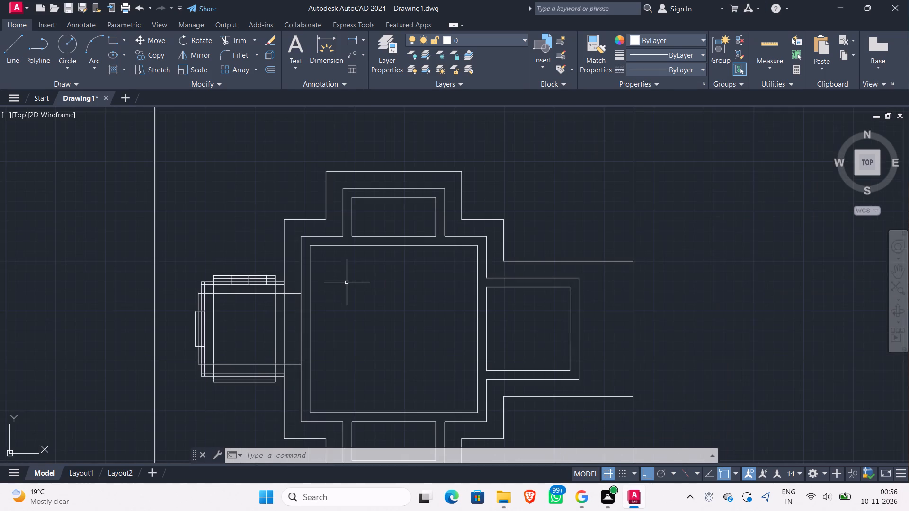
middle_drag(347, 282, 0, 309)
scroll(745, 217, up, 2)
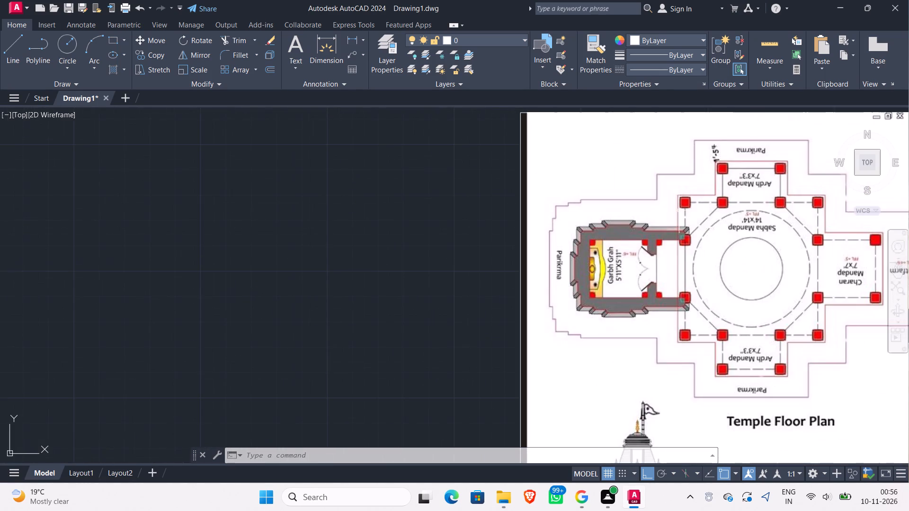
scroll(670, 216, up, 1)
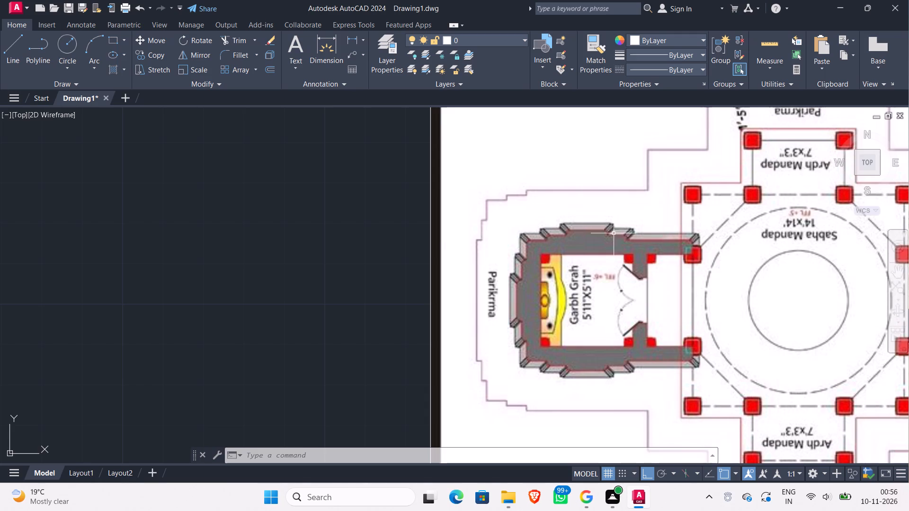
scroll(320, 247, down, 1)
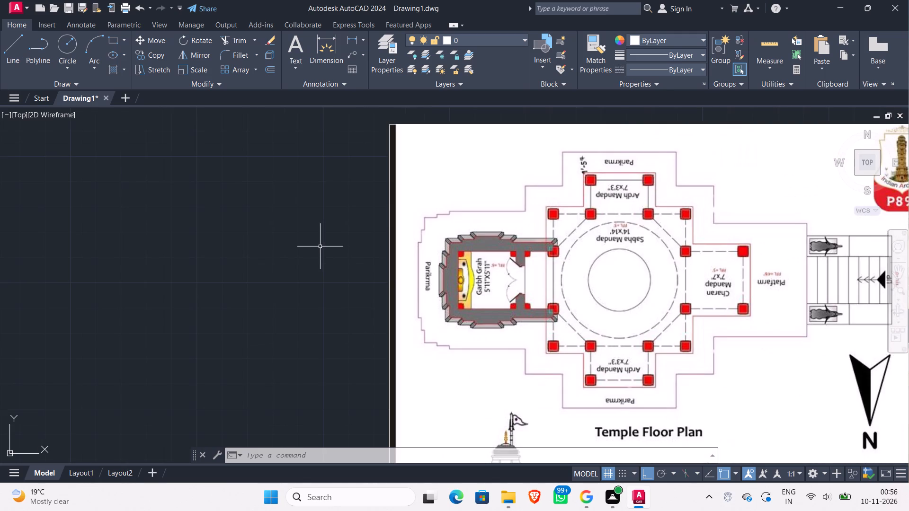
middle_drag(320, 247, 499, 238)
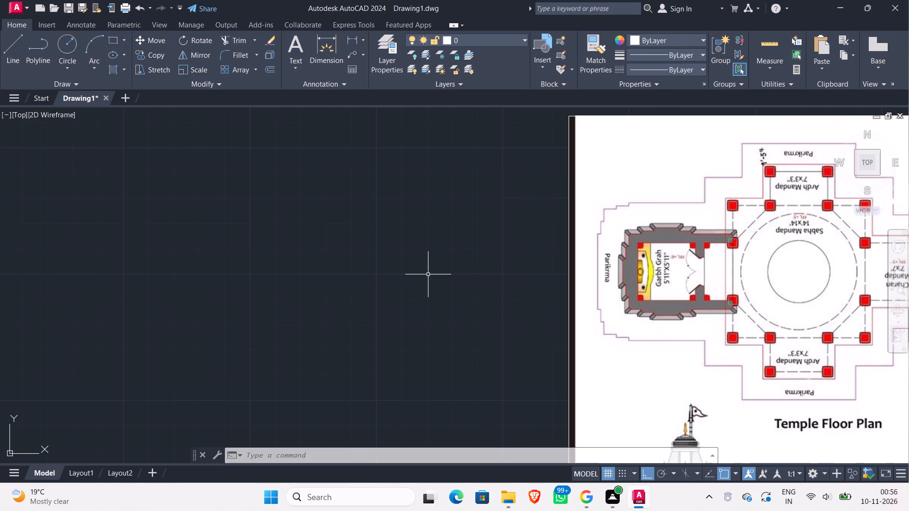
scroll(427, 272, down, 1)
middle_drag(427, 272, 667, 254)
scroll(267, 334, down, 1)
middle_drag(267, 333, 267, 333)
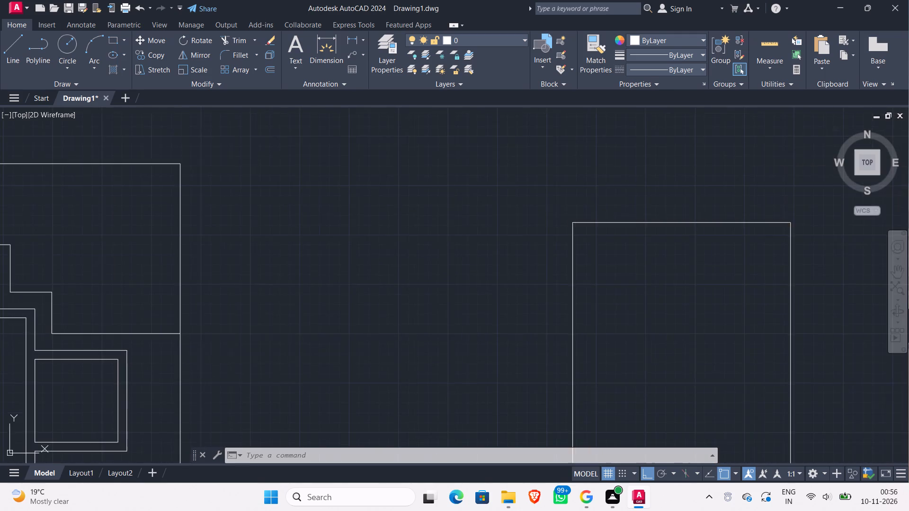
middle_drag(267, 333, 751, 139)
scroll(253, 180, up, 2)
scroll(253, 181, down, 1)
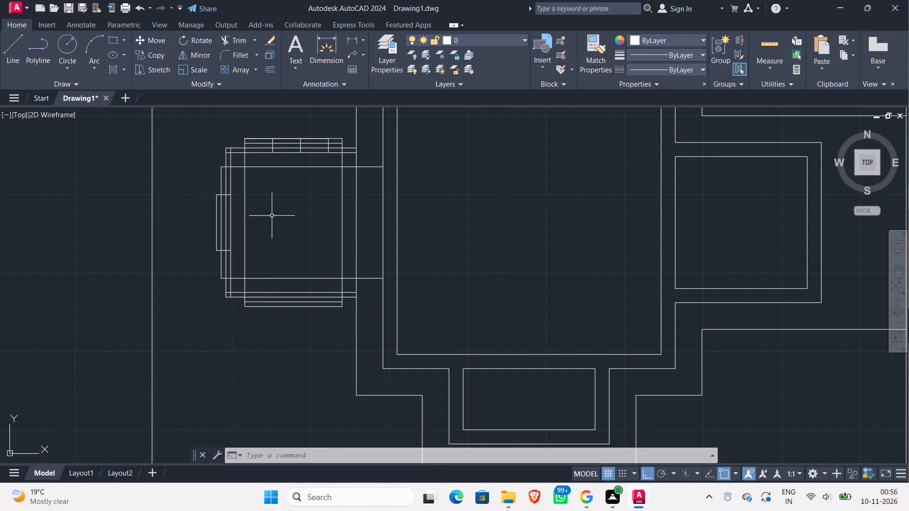
middle_drag(272, 212, 107, 259)
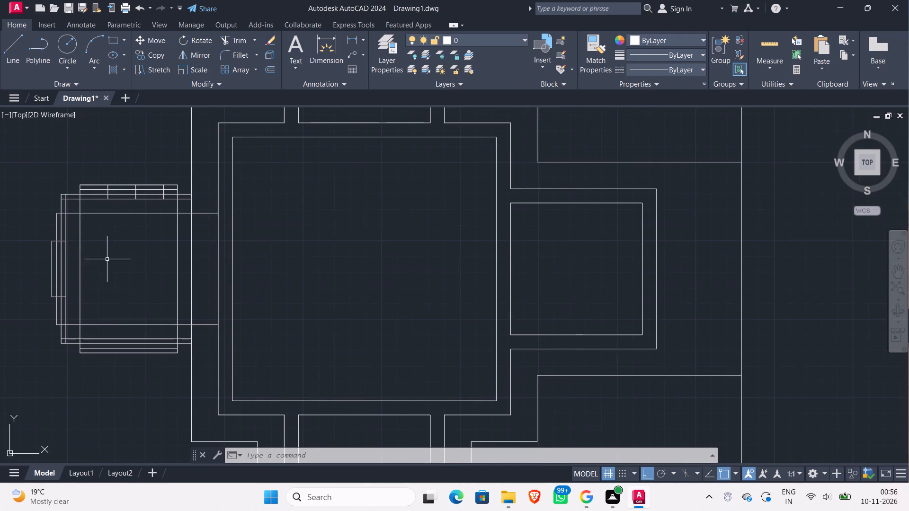
scroll(107, 261, down, 1)
scroll(662, 252, down, 1)
middle_drag(661, 251, 526, 267)
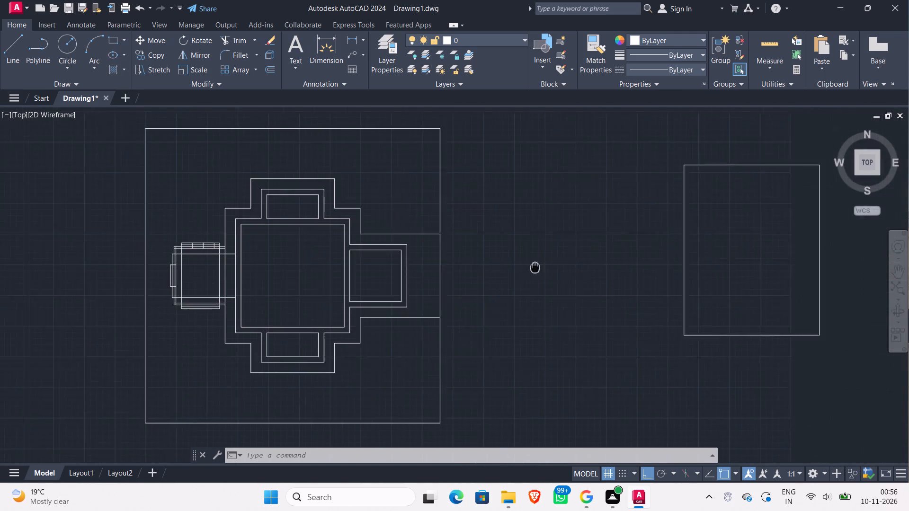
middle_drag(526, 267, 512, 269)
scroll(672, 203, up, 3)
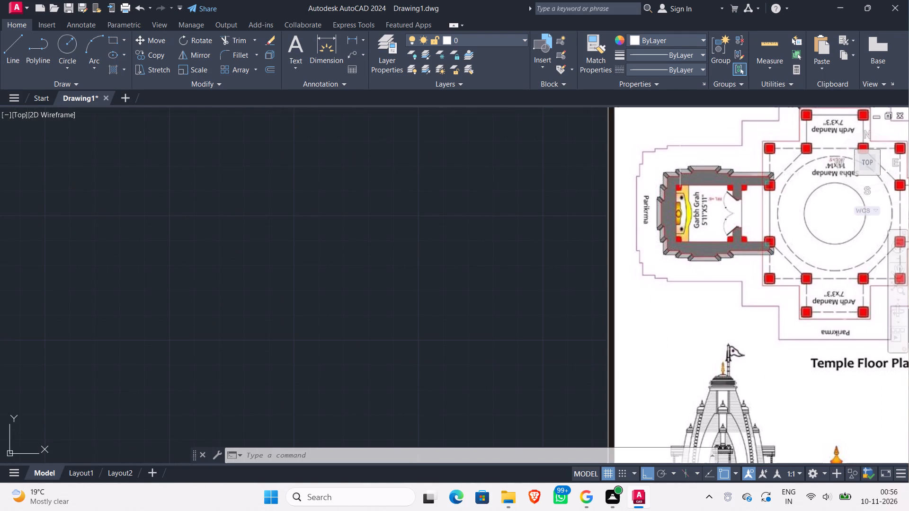
middle_drag(404, 210, 851, 286)
scroll(516, 294, down, 2)
middle_drag(425, 286, 908, 170)
scroll(384, 259, up, 2)
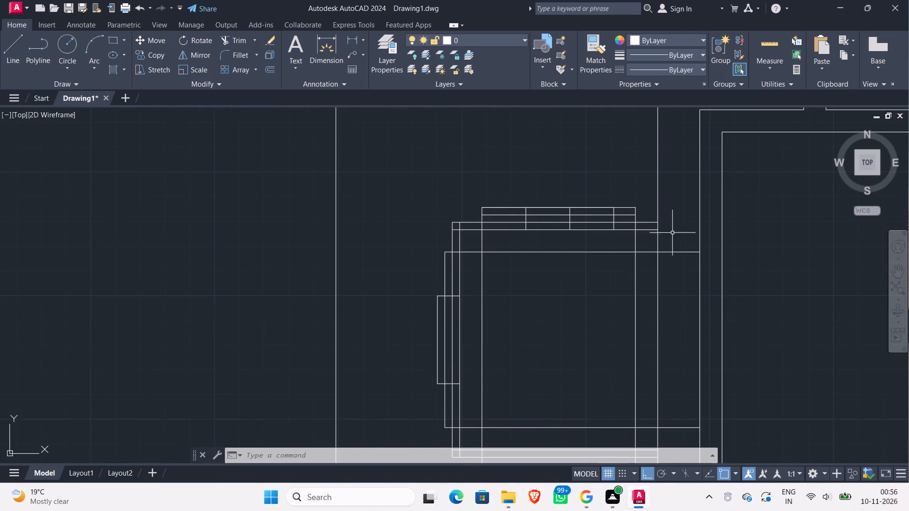
middle_drag(765, 273, 295, 227)
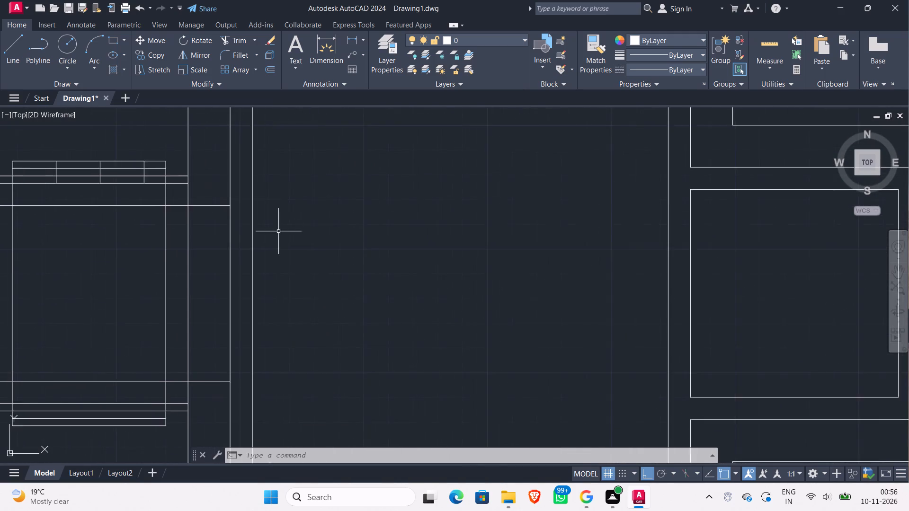
scroll(277, 234, down, 2)
middle_drag(733, 237, 452, 287)
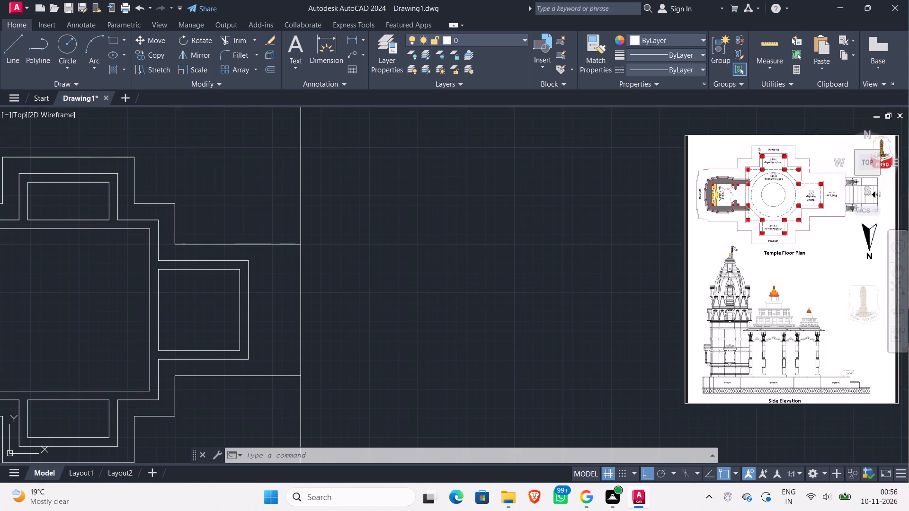
scroll(741, 185, up, 4)
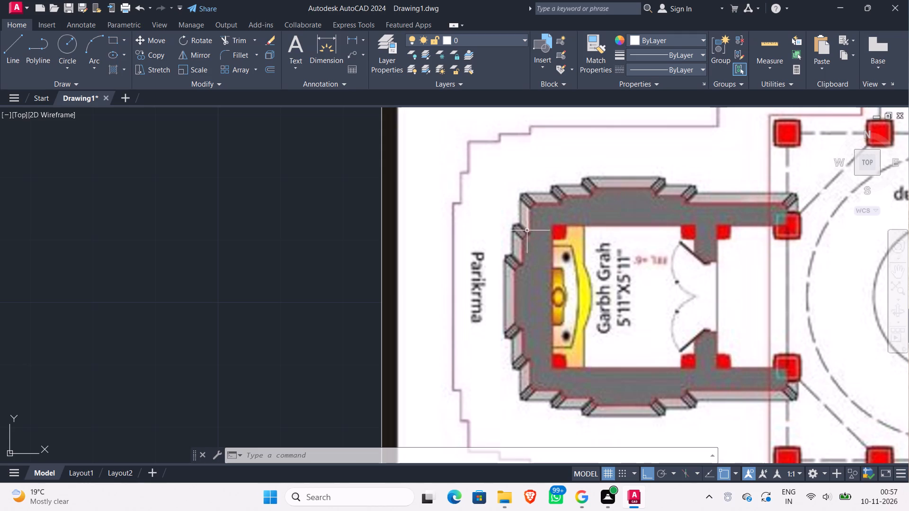
scroll(668, 212, down, 2)
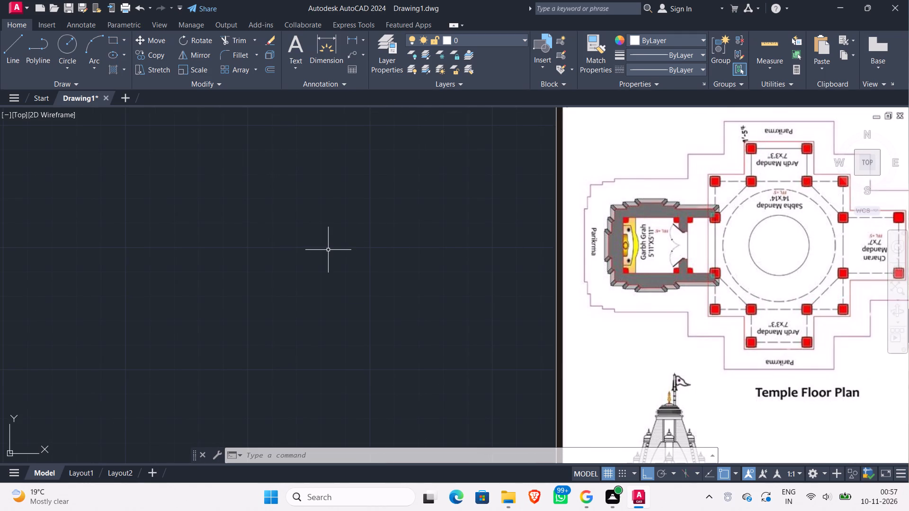
scroll(650, 240, up, 2)
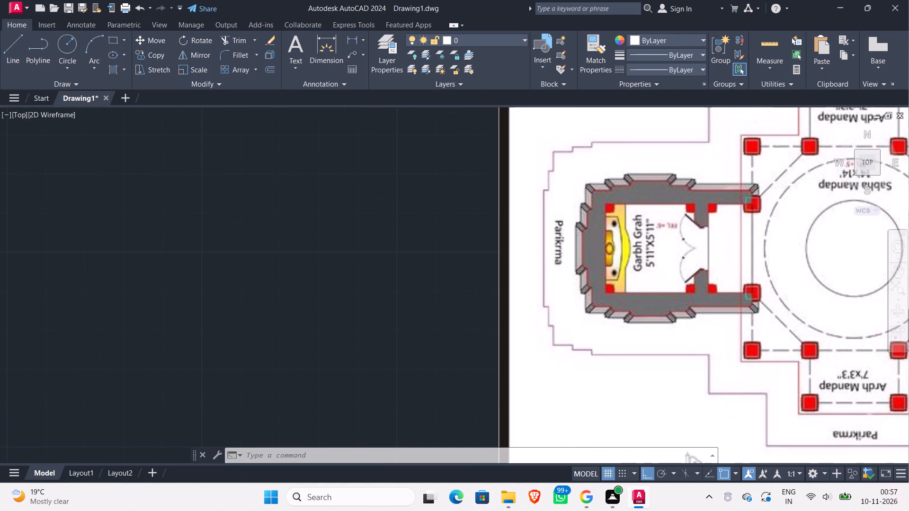
scroll(650, 240, down, 3)
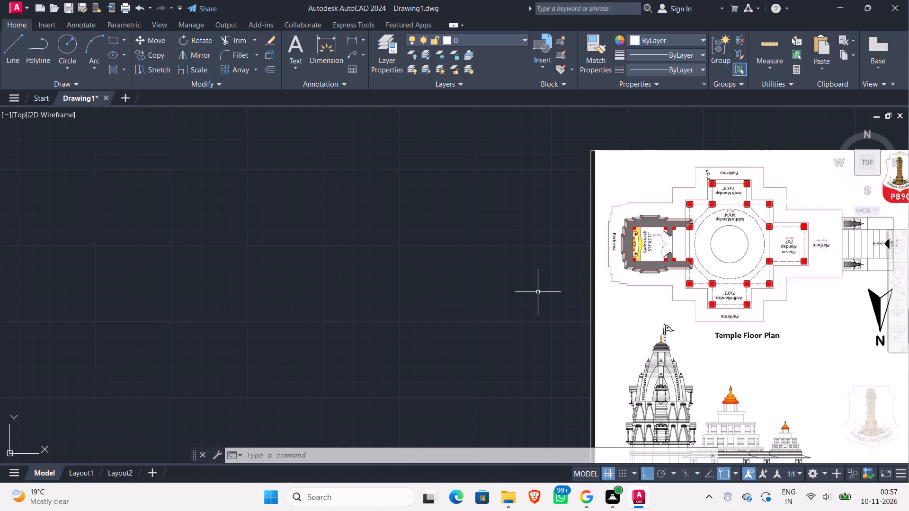
Draw a line 1.479' rightward from the third divider's upper end, extending the Garbh Grah's outermost upper wall line.
middle_drag(537, 291, 859, 253)
scroll(219, 328, down, 1)
middle_drag(107, 317, 889, 255)
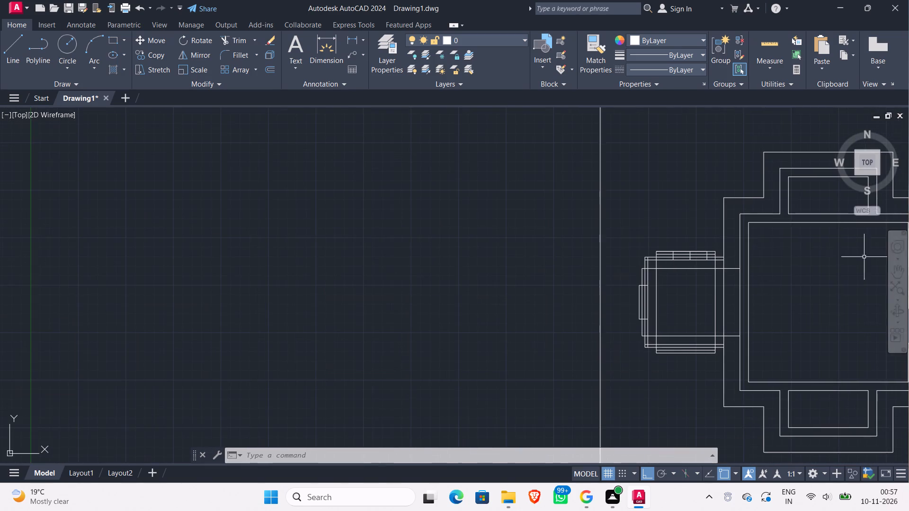
scroll(698, 254, up, 2)
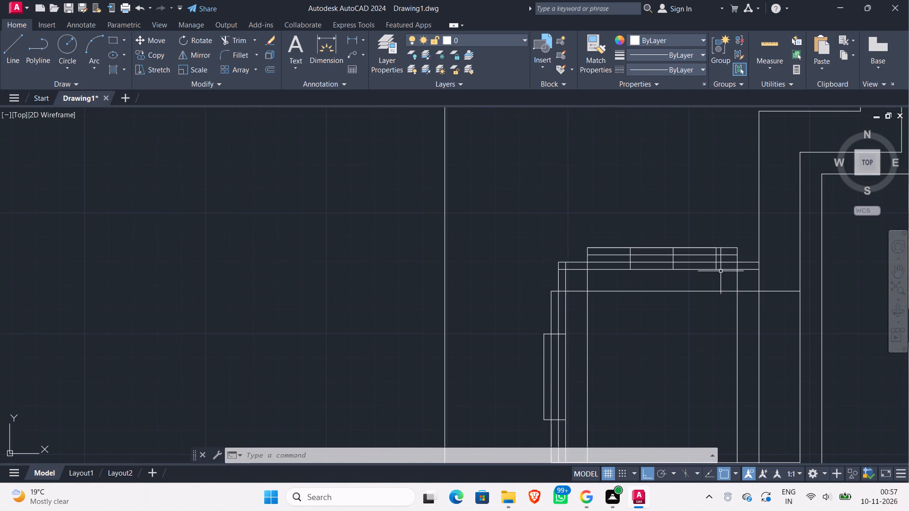
middle_drag(722, 282, 404, 313)
scroll(406, 311, up, 2)
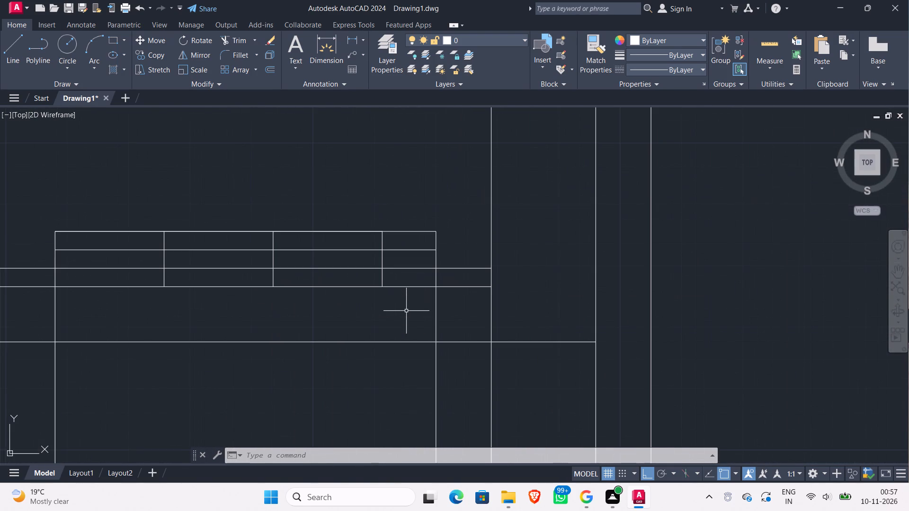
scroll(466, 311, up, 1)
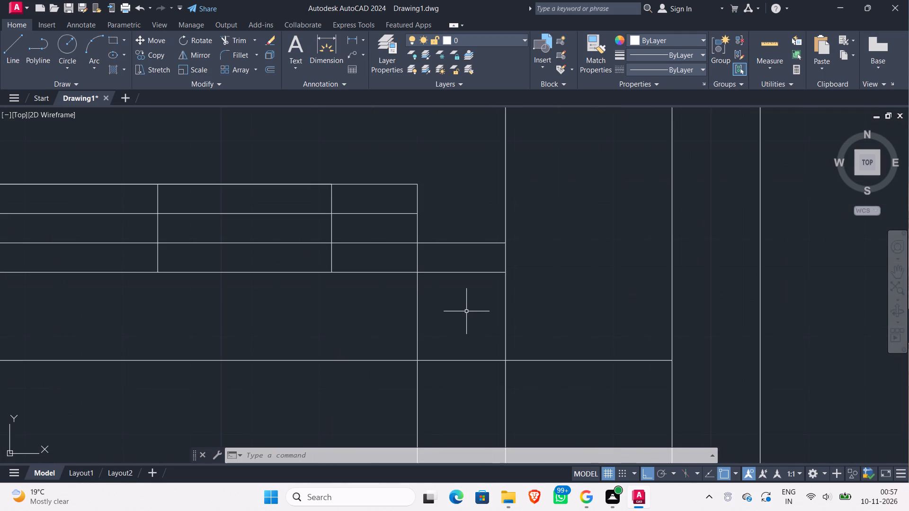
scroll(466, 311, down, 1)
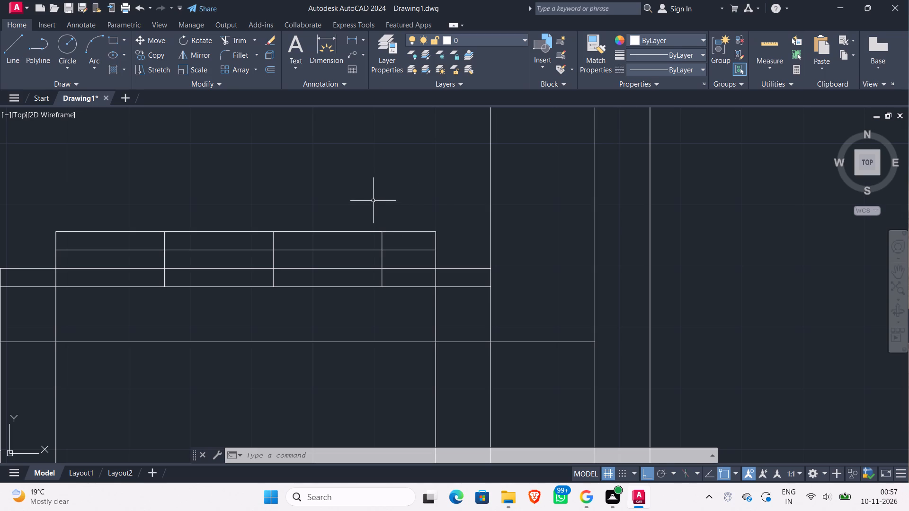
key(l)
key(Return)
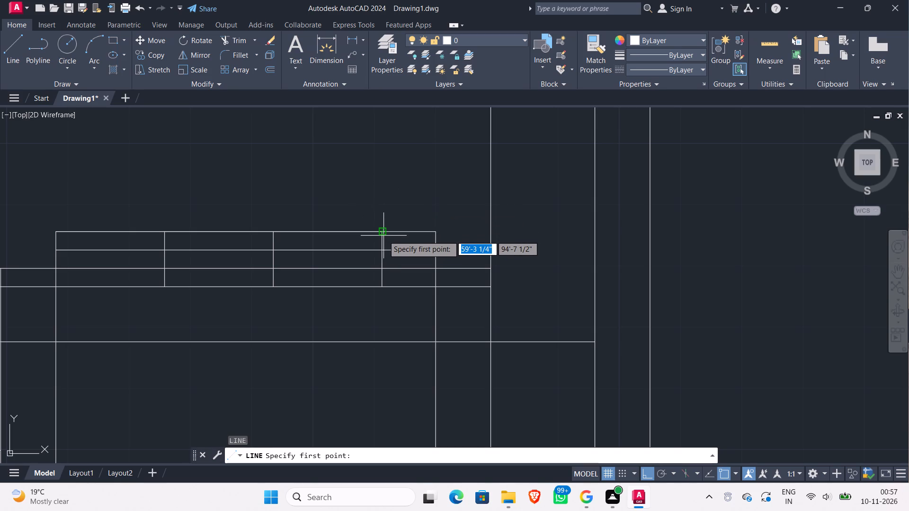
click(382, 231)
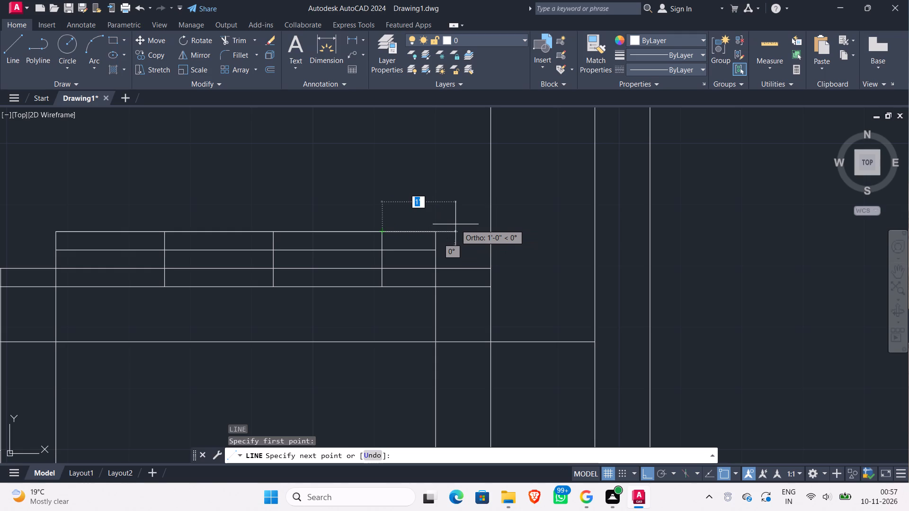
key(1)
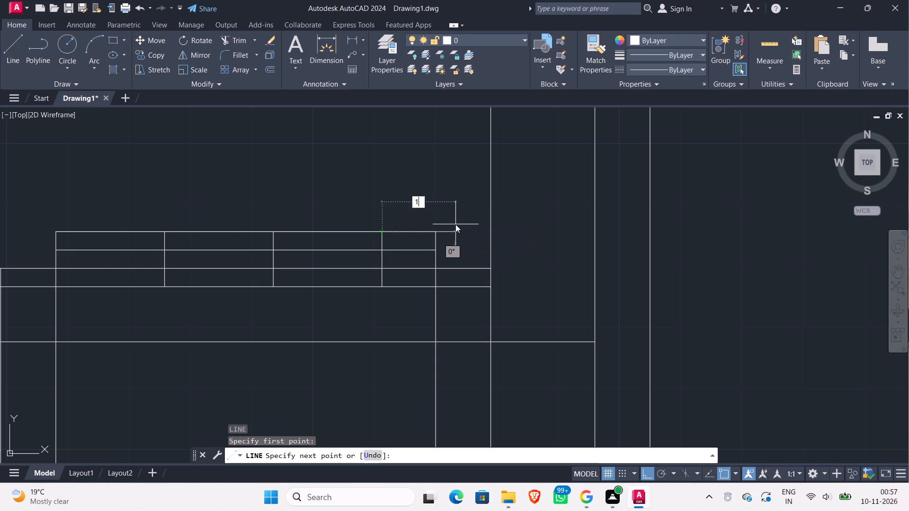
key(BackSpace)
text(1.)
text(479')
key(Return)
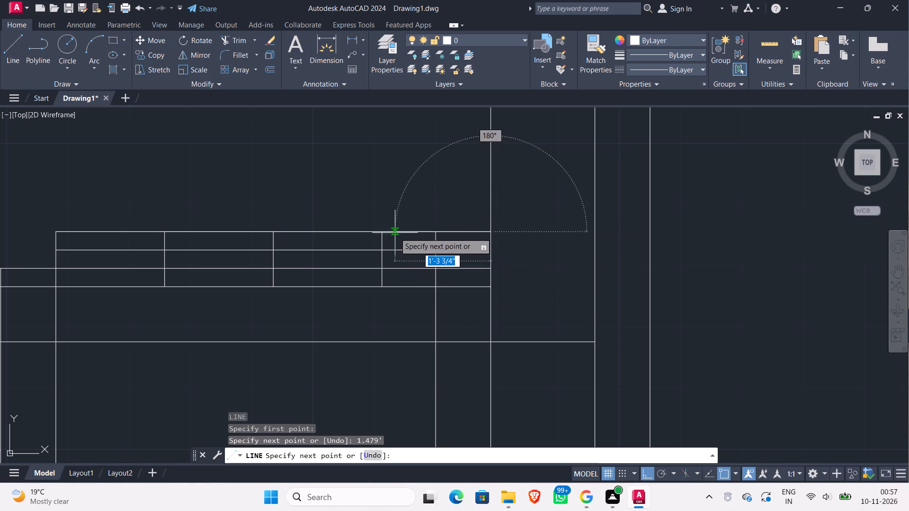
key(Escape)
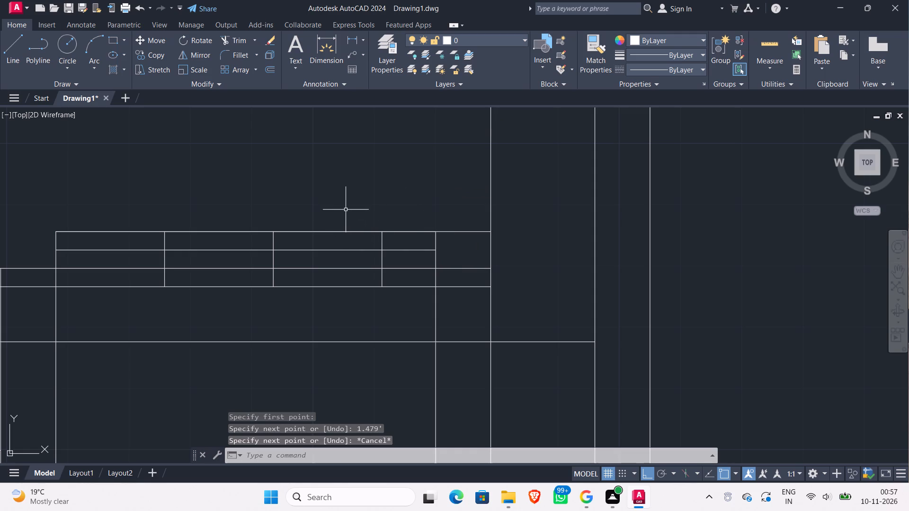
Trim the outermost upper wall line of the Garbh Grah where it overshoots the inner right-hand vertical wall line.
scroll(351, 206, down, 2)
scroll(364, 215, up, 2)
scroll(446, 212, up, 1)
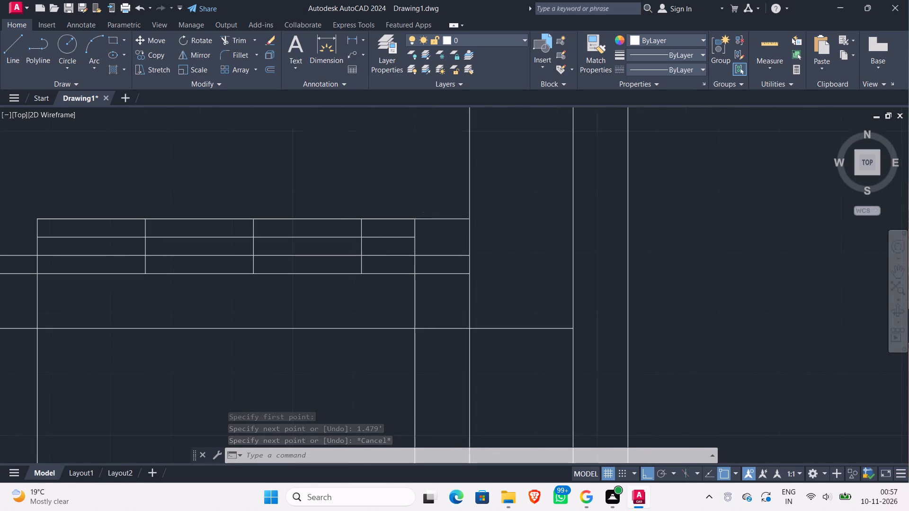
scroll(446, 212, up, 1)
key(t)
key(r)
key(Return)
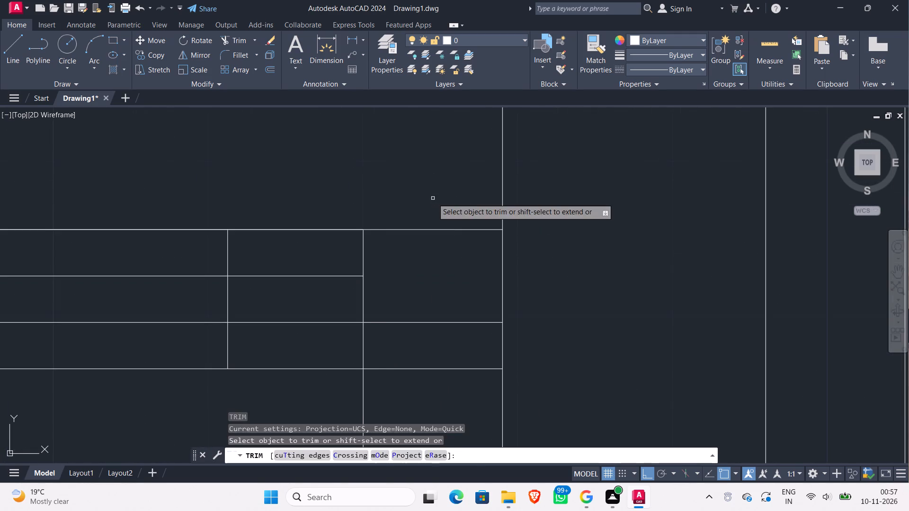
key(Return)
click(431, 257)
click(393, 158)
key(Escape)
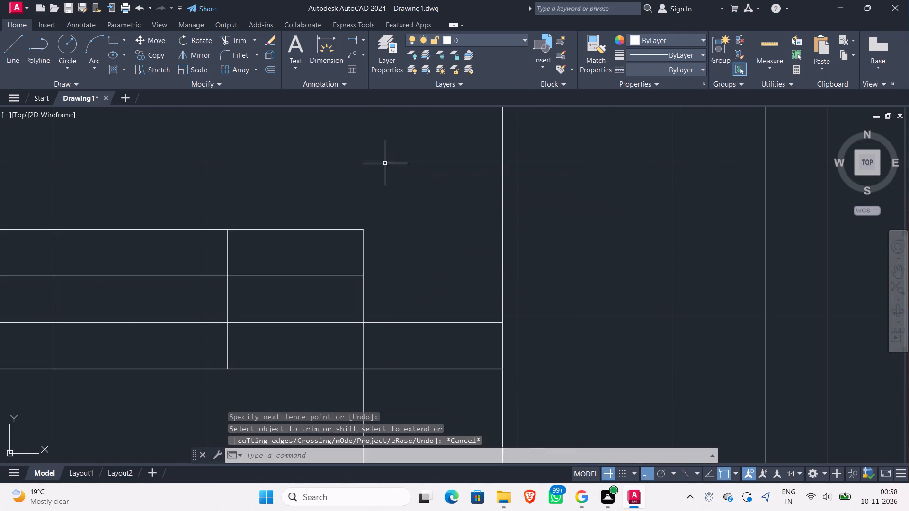
Compare the drawn Garbh Grah walls and upper dividers with the stepped wall projections and entrance side in the reference temple floor plan.
scroll(364, 176, down, 3)
middle_drag(354, 156, 425, 211)
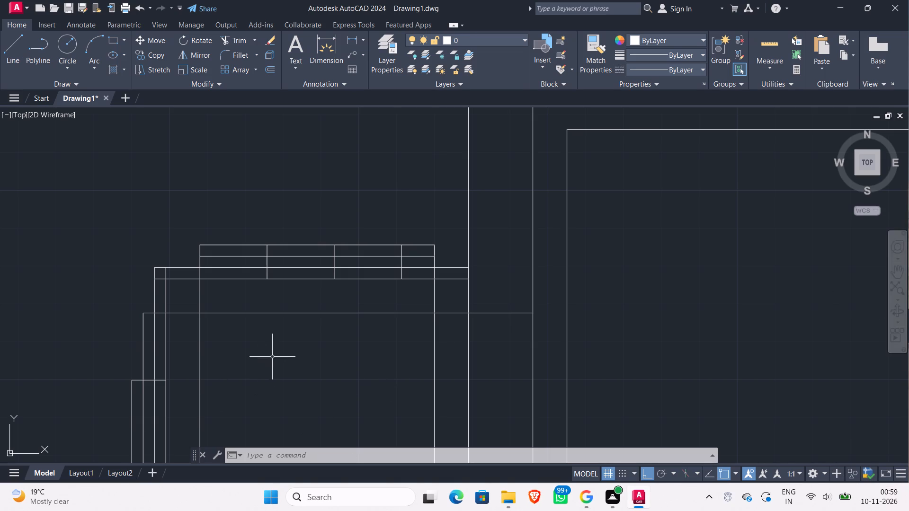
middle_drag(276, 363, 190, 298)
scroll(188, 295, down, 1)
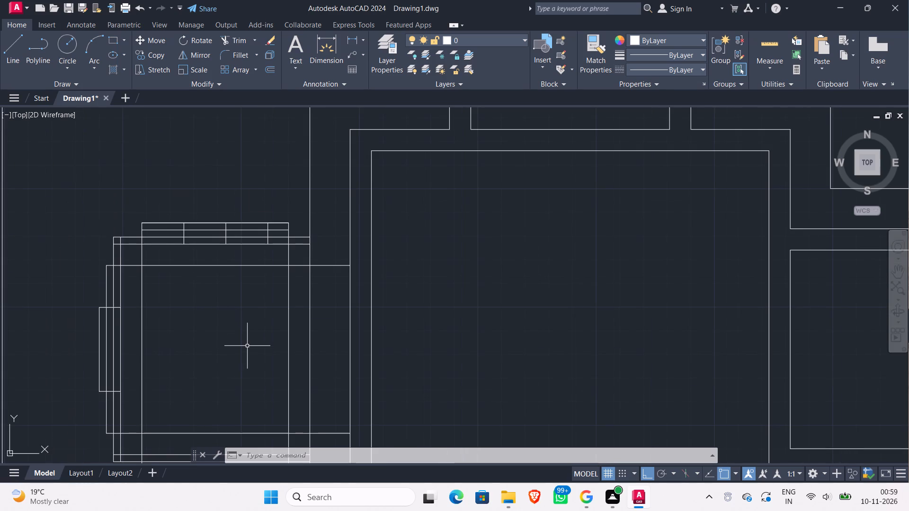
middle_drag(247, 345, 170, 334)
scroll(169, 331, down, 1)
scroll(168, 323, up, 2)
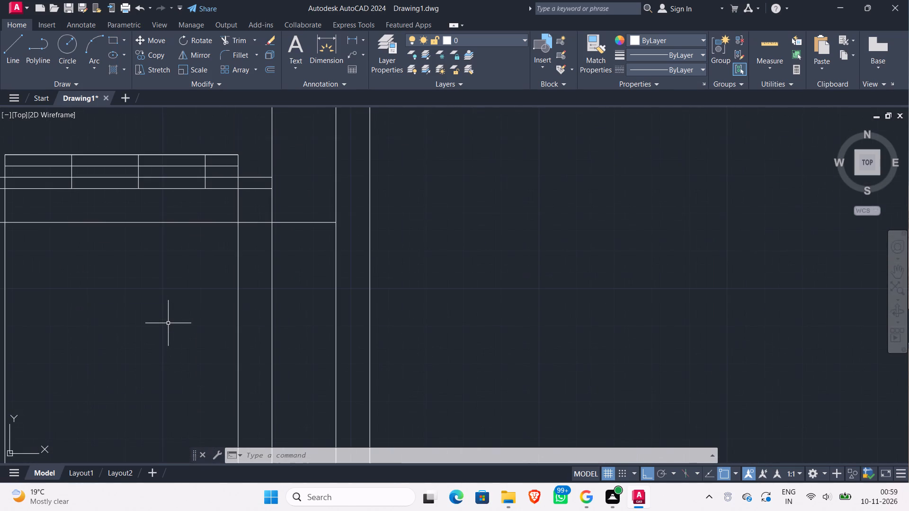
scroll(168, 323, down, 1)
scroll(168, 323, up, 1)
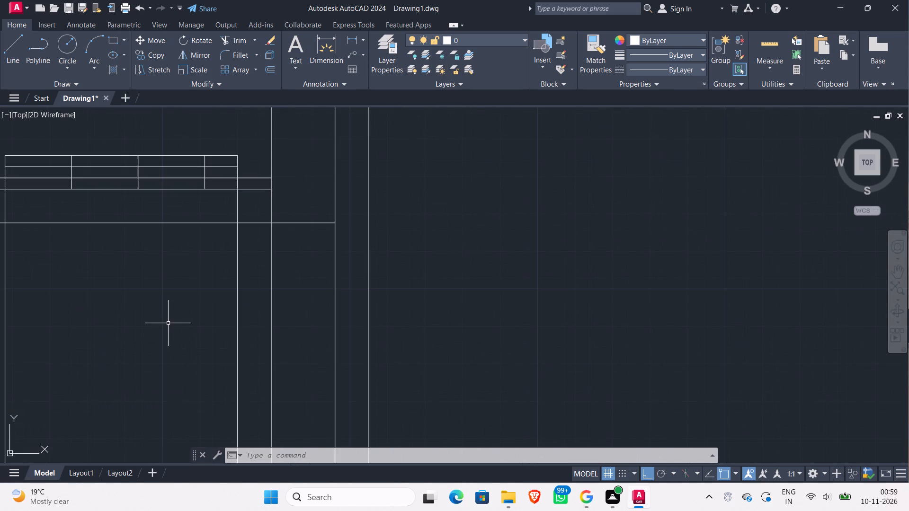
scroll(168, 323, down, 2)
scroll(365, 331, down, 2)
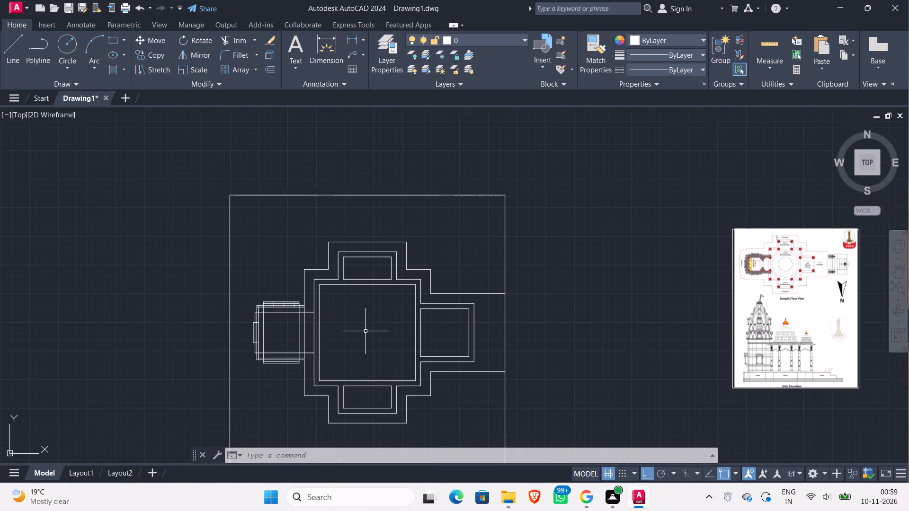
scroll(736, 263, up, 3)
scroll(776, 262, up, 3)
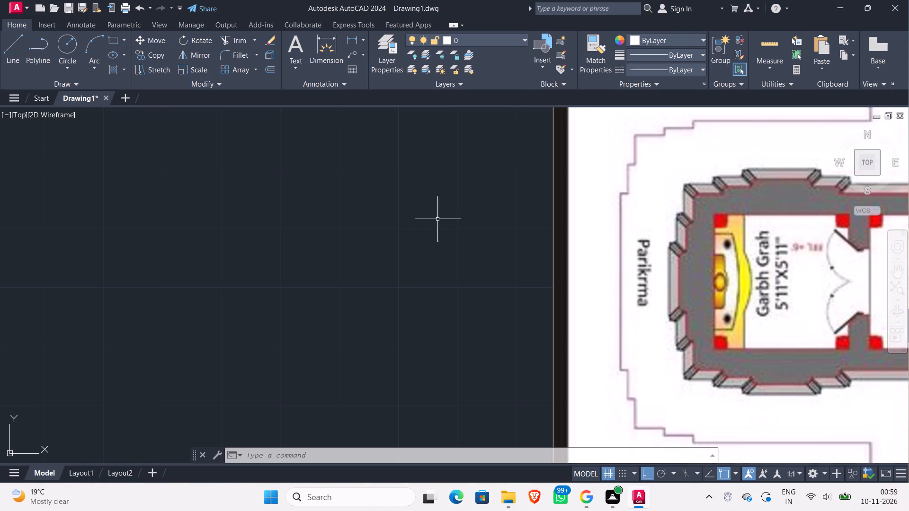
scroll(285, 202, down, 2)
middle_drag(282, 201, 665, 216)
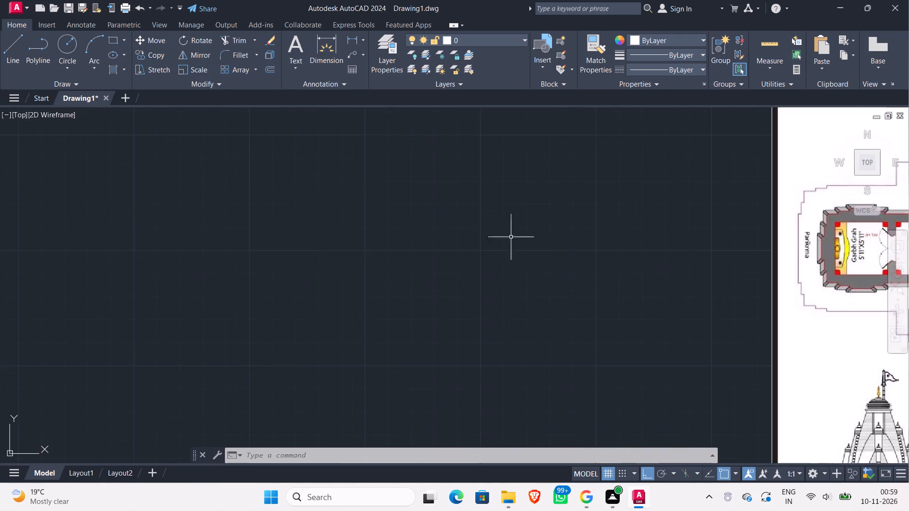
scroll(297, 295, down, 2)
middle_drag(232, 307, 549, 267)
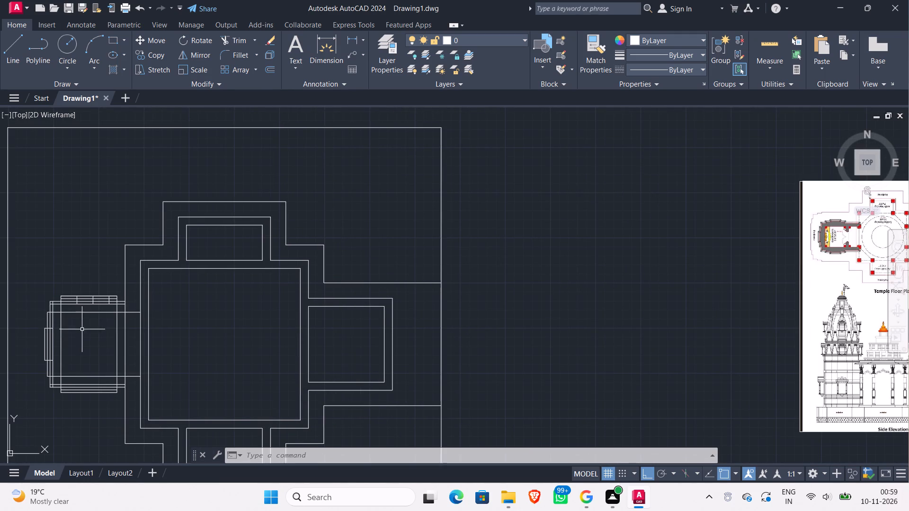
middle_drag(87, 326, 172, 312)
scroll(172, 296, up, 3)
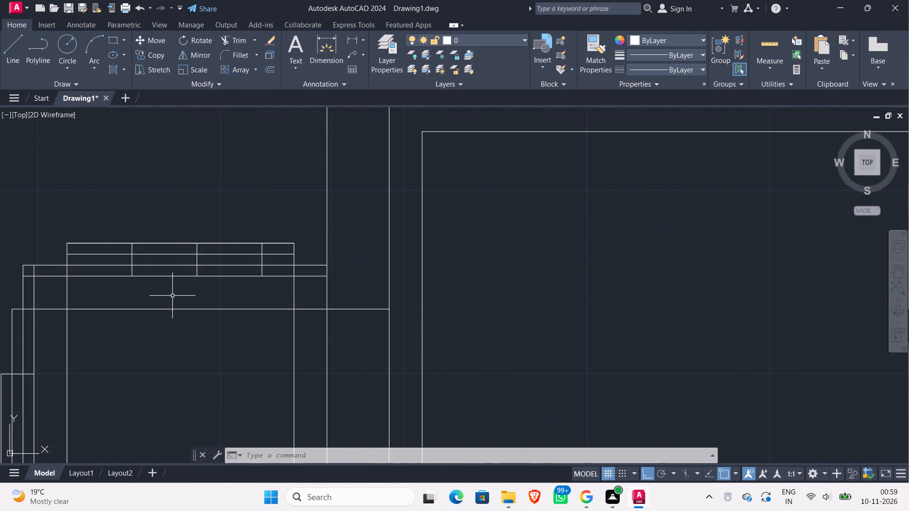
scroll(172, 296, down, 1)
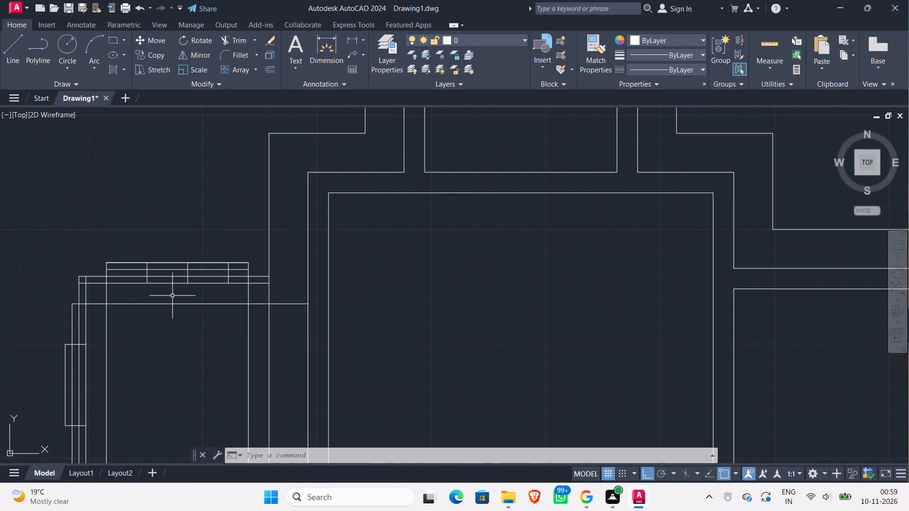
scroll(172, 296, down, 1)
middle_drag(172, 296, 185, 247)
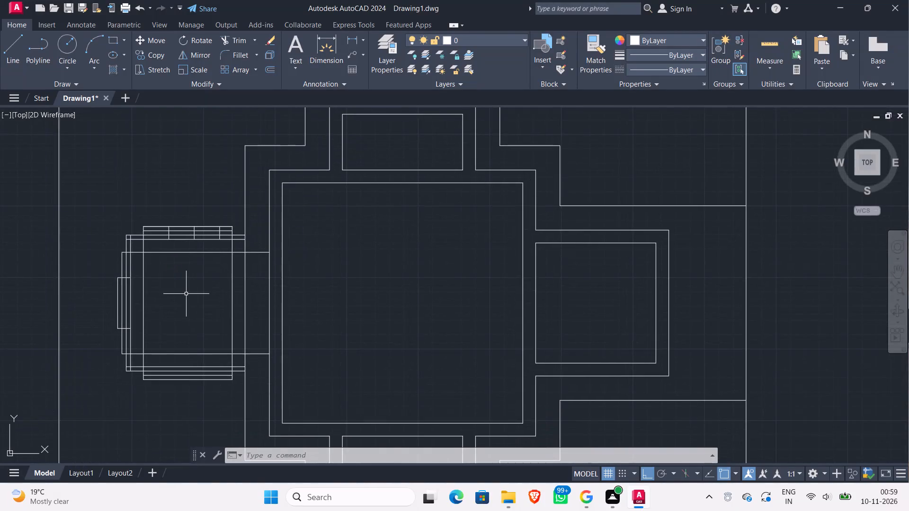
scroll(186, 294, up, 2)
scroll(186, 294, down, 1)
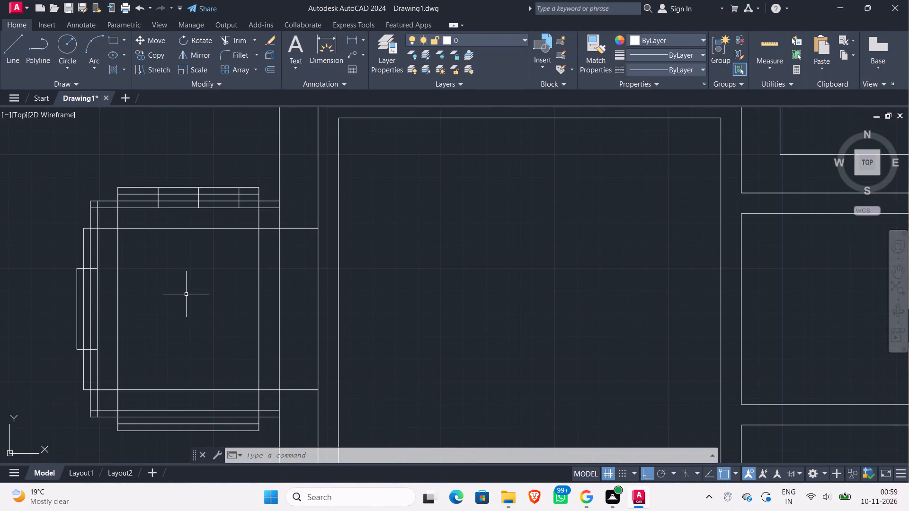
scroll(186, 294, down, 1)
middle_drag(186, 294, 141, 280)
scroll(141, 280, down, 1)
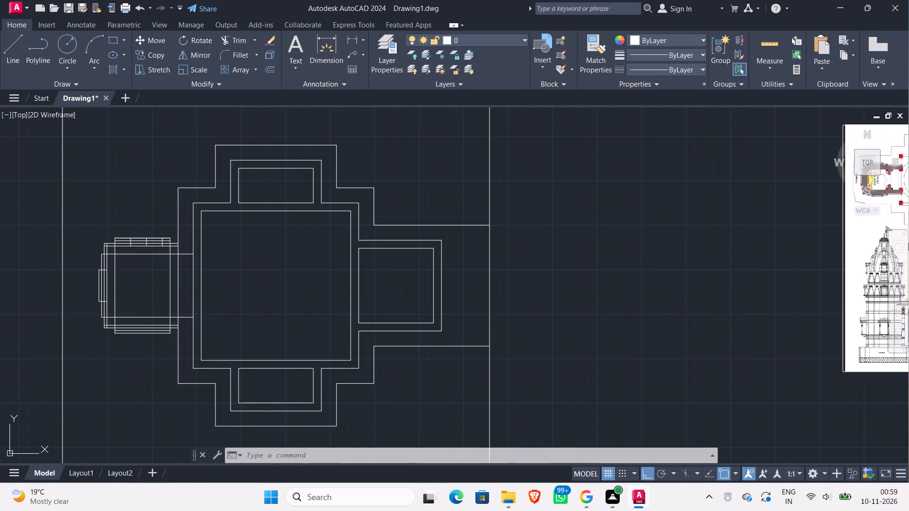
scroll(799, 222, up, 1)
middle_drag(767, 233, 394, 324)
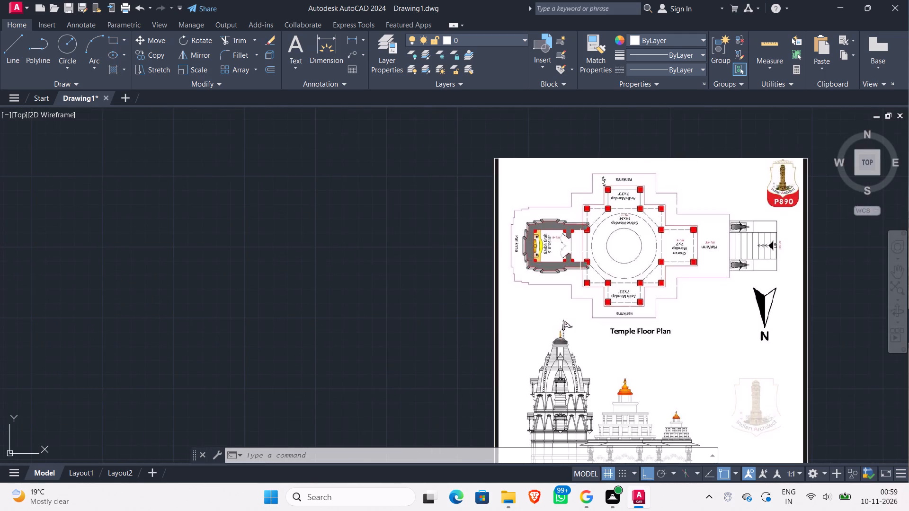
scroll(580, 252, up, 4)
scroll(410, 220, down, 1)
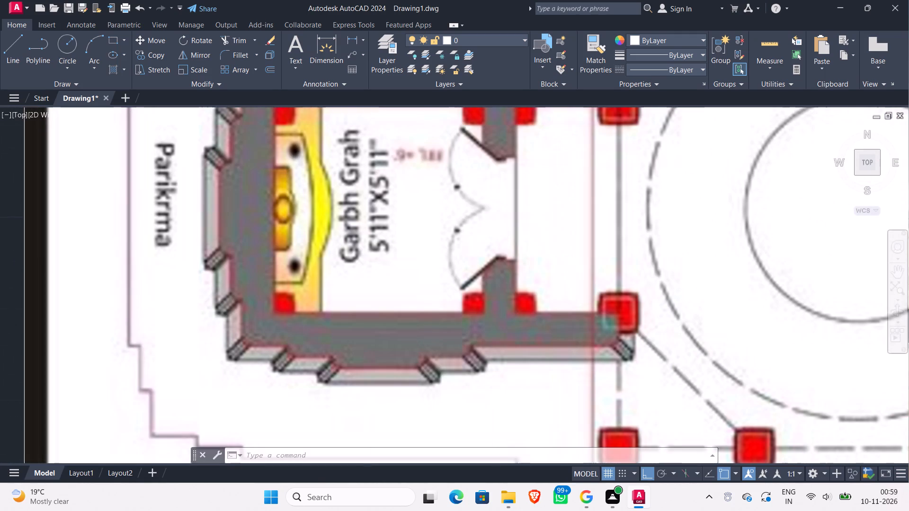
scroll(410, 220, down, 3)
middle_drag(328, 235, 586, 223)
scroll(410, 260, down, 2)
middle_drag(314, 304, 552, 234)
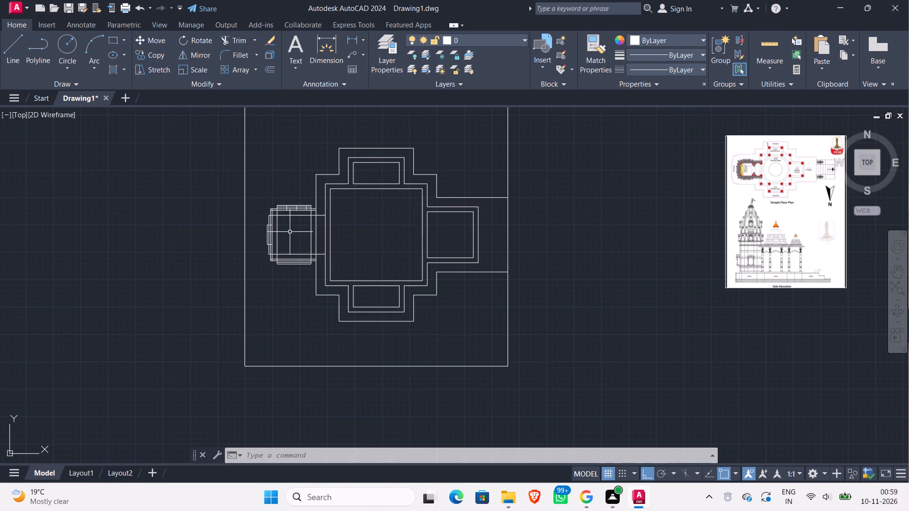
scroll(290, 231, up, 3)
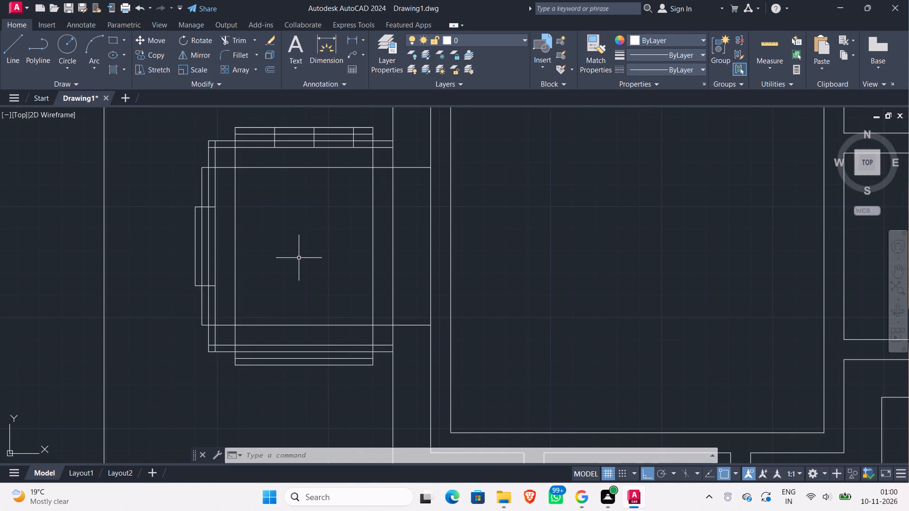
middle_drag(327, 250, 239, 242)
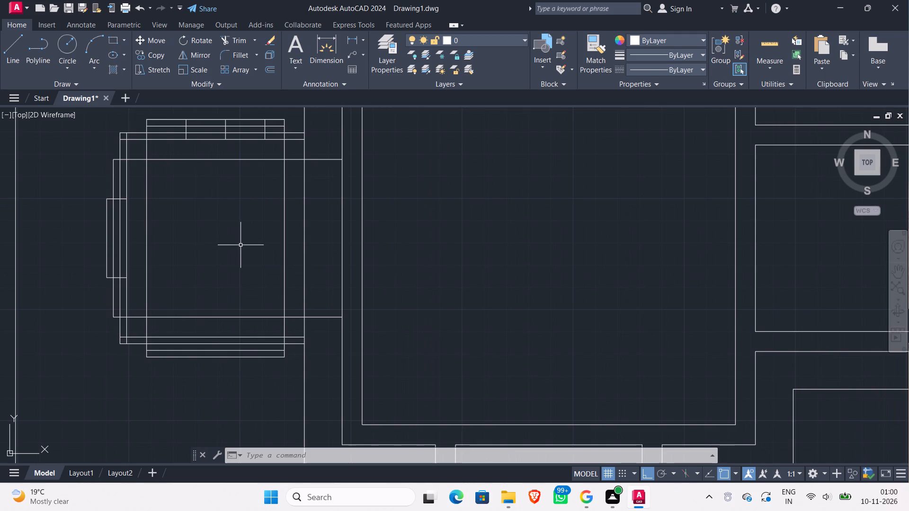
scroll(241, 245, down, 1)
scroll(241, 245, up, 2)
scroll(241, 245, down, 2)
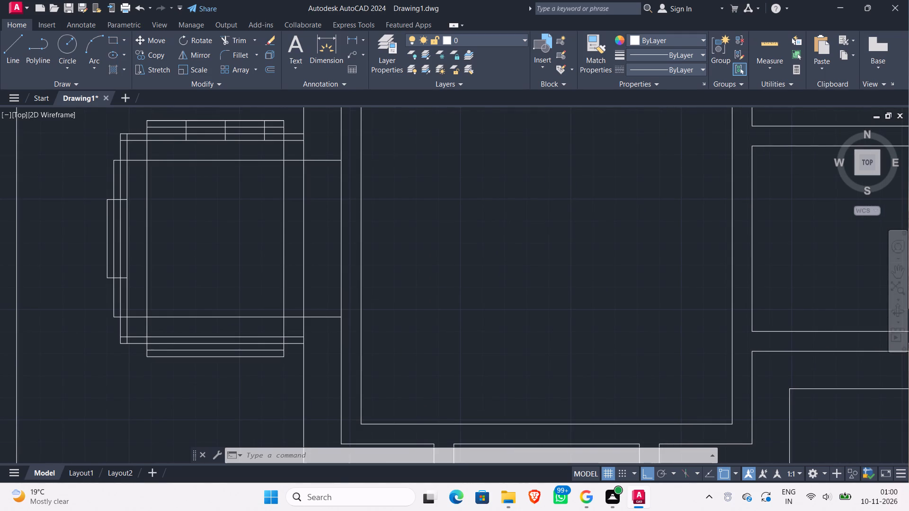
scroll(241, 245, down, 1)
middle_drag(241, 245, 46, 313)
scroll(17, 317, up, 1)
scroll(443, 297, down, 1)
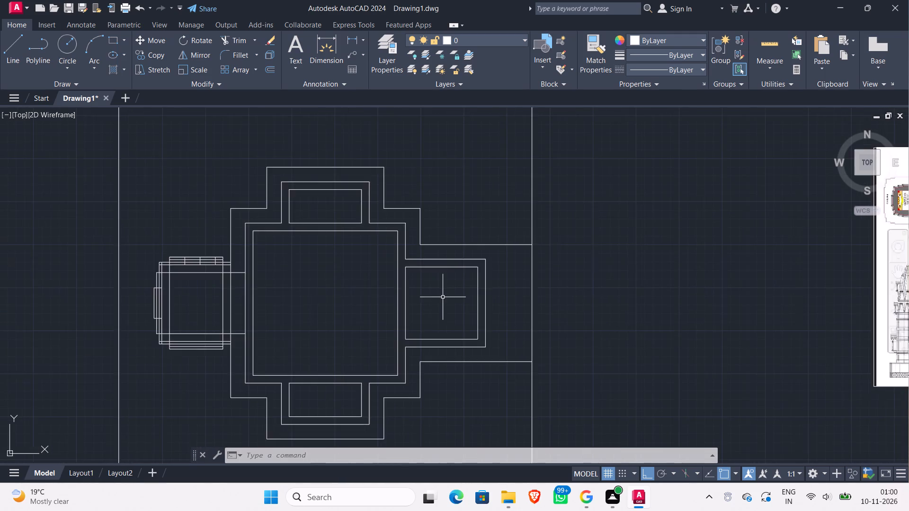
scroll(443, 297, down, 1)
scroll(752, 274, up, 2)
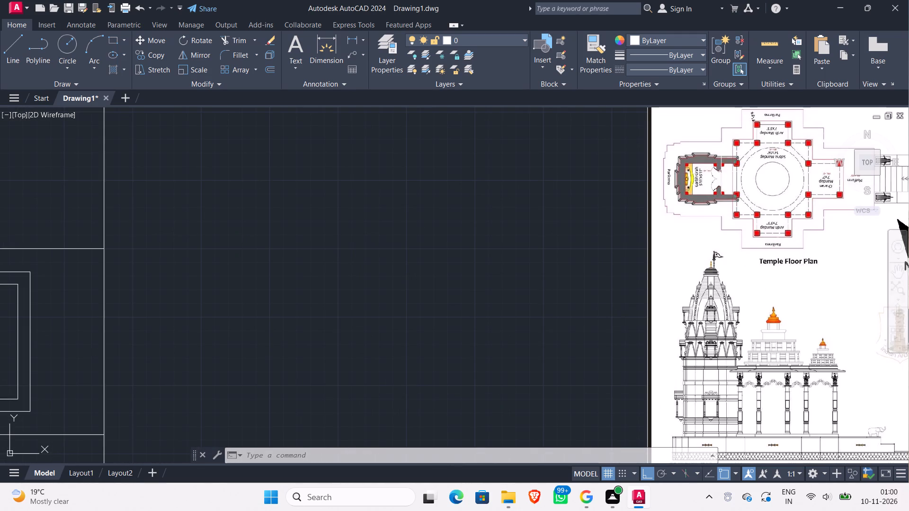
scroll(721, 171, up, 1)
middle_drag(721, 171, 679, 234)
scroll(682, 224, up, 3)
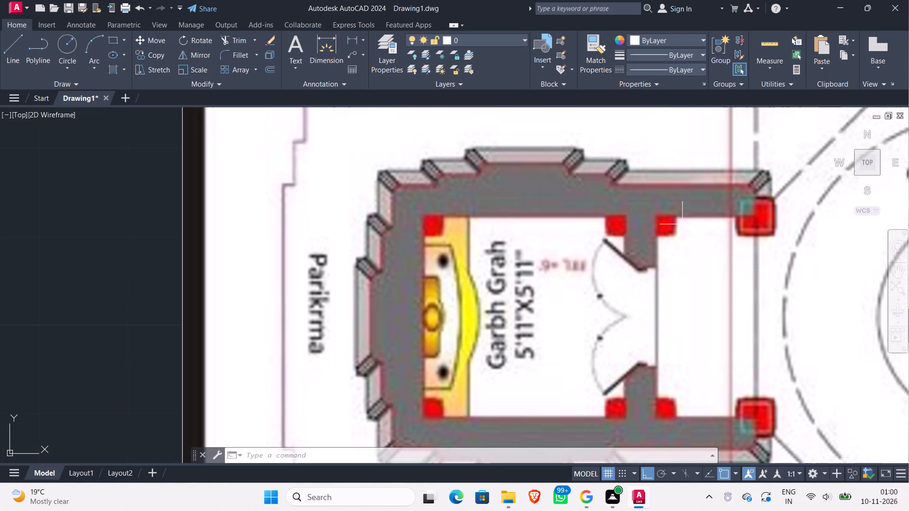
scroll(682, 224, down, 3)
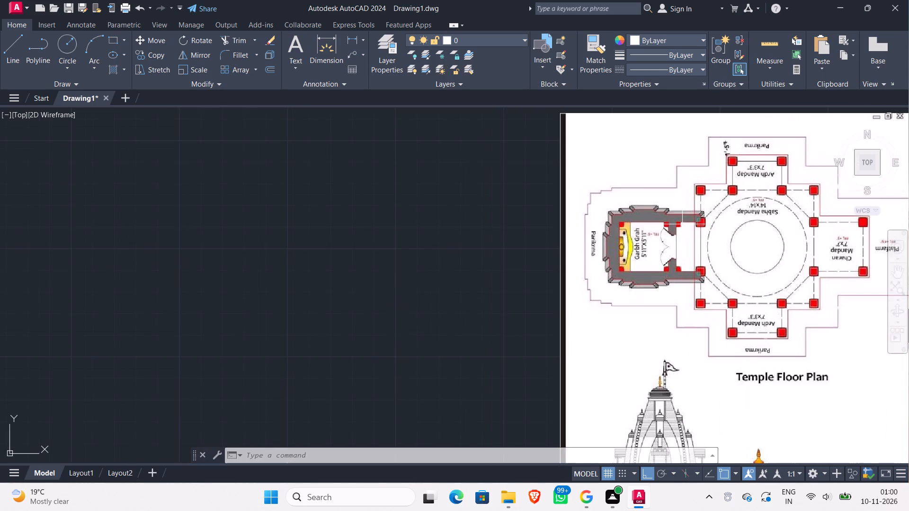
scroll(682, 224, up, 3)
scroll(682, 224, down, 1)
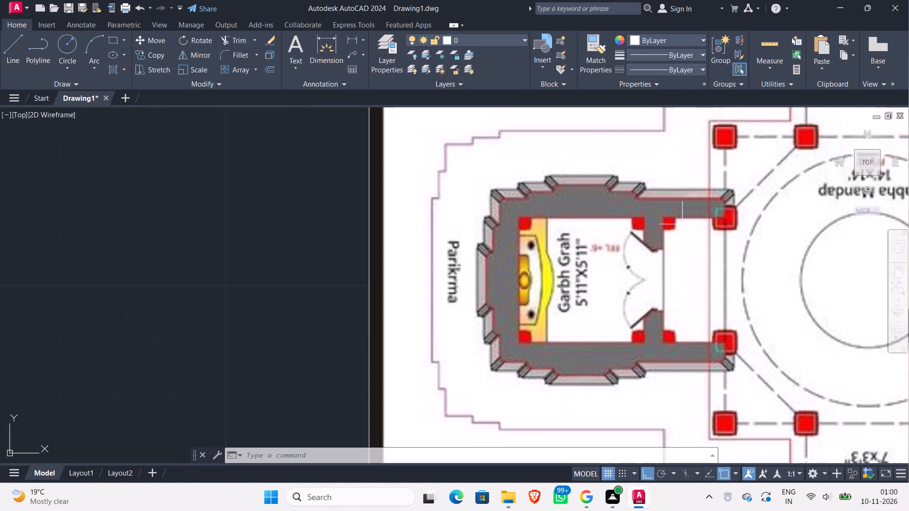
scroll(682, 224, up, 1)
scroll(682, 224, down, 4)
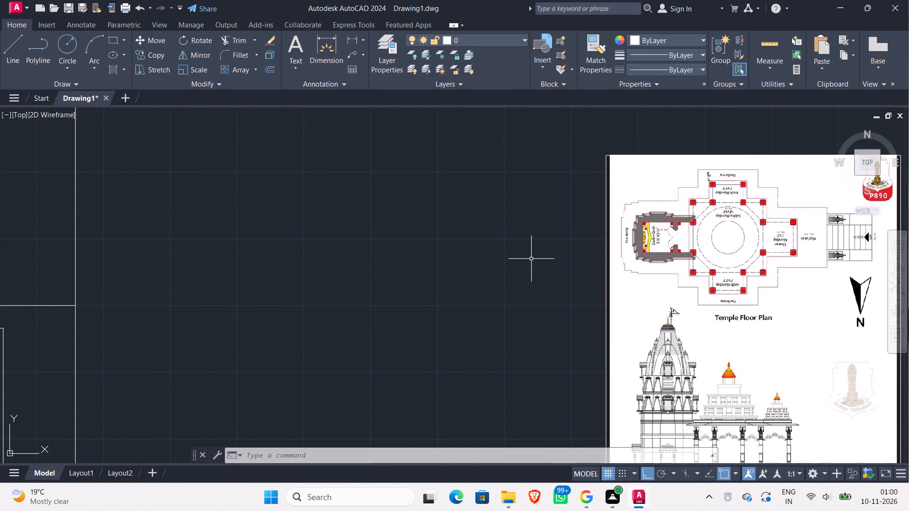
scroll(544, 248, down, 1)
middle_drag(510, 249, 668, 228)
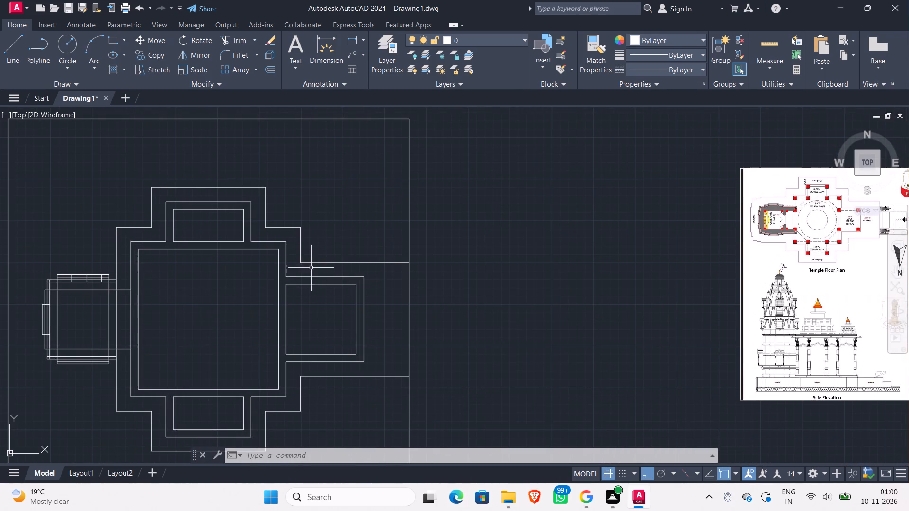
middle_drag(194, 308, 220, 298)
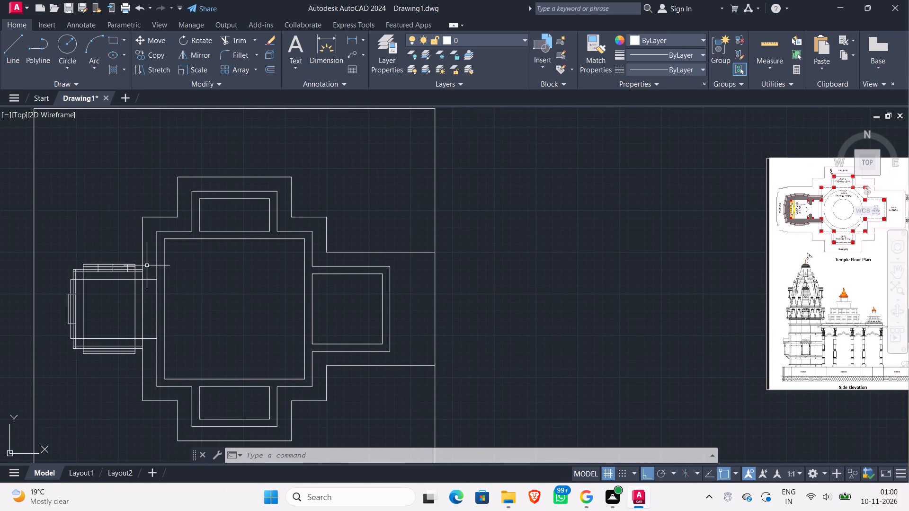
scroll(147, 265, up, 1)
scroll(147, 264, down, 2)
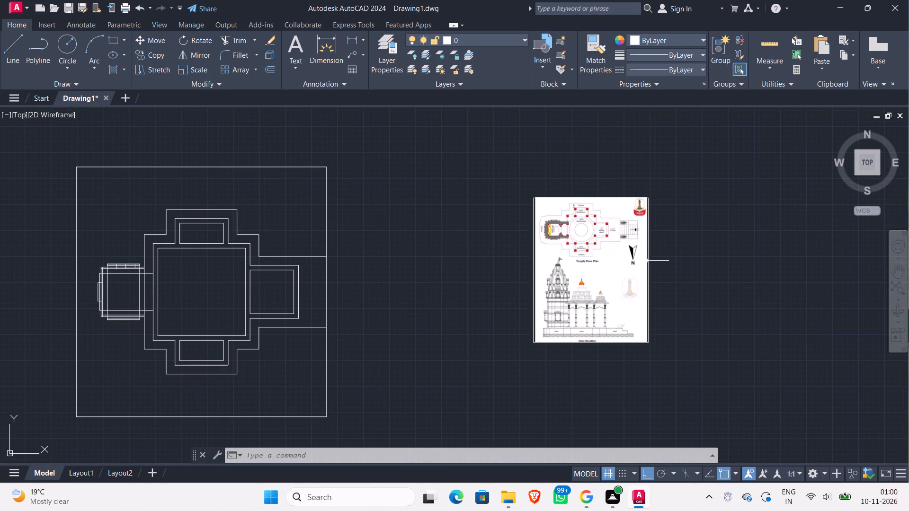
scroll(552, 220, up, 2)
scroll(579, 210, down, 3)
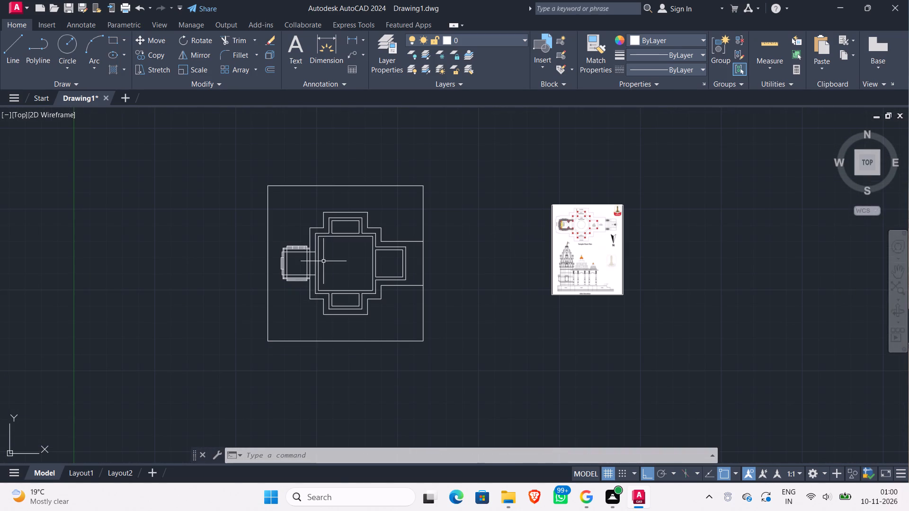
scroll(306, 245, up, 5)
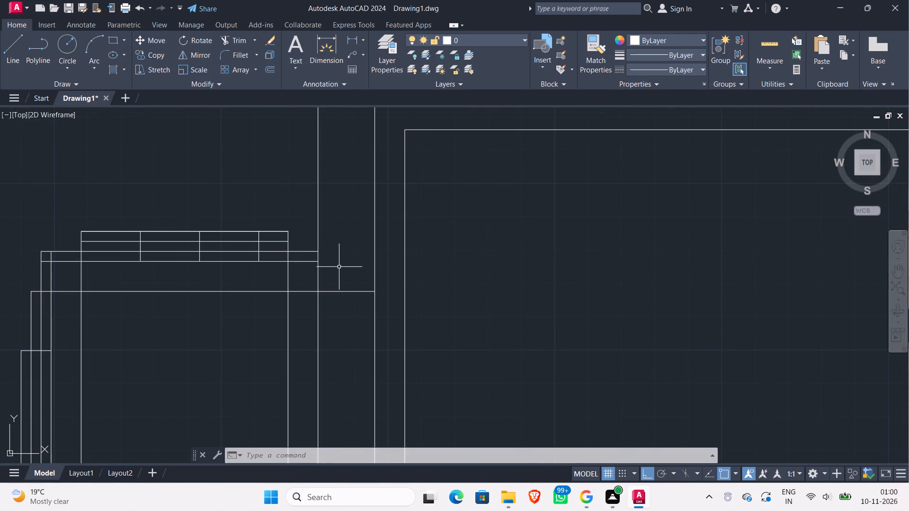
scroll(342, 266, down, 2)
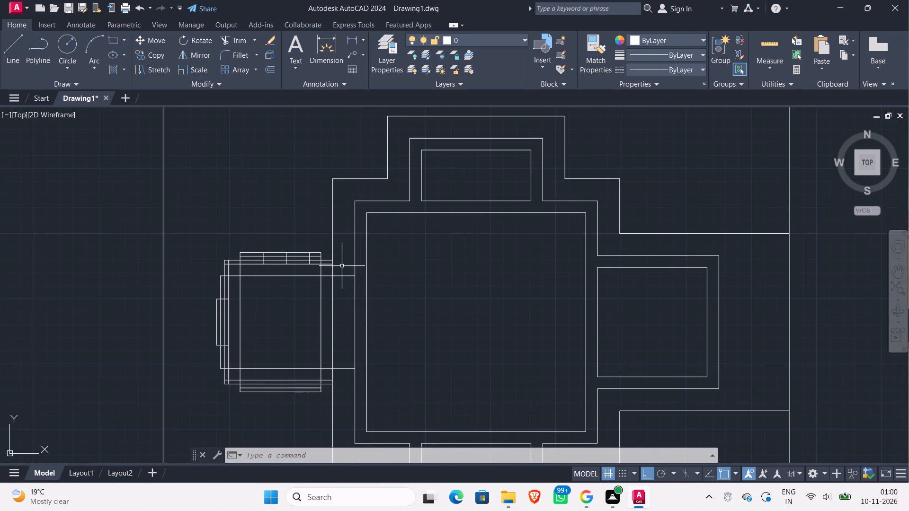
Compare the drawn Garbh Grah walls and their junction with the central hall against the reference temple floor plan.
scroll(342, 266, down, 1)
scroll(338, 265, up, 4)
scroll(338, 265, down, 2)
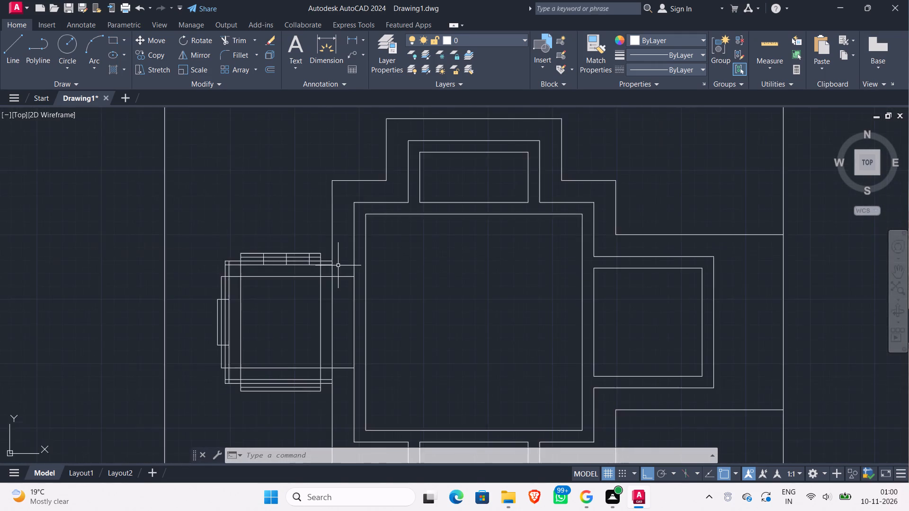
scroll(338, 265, down, 3)
scroll(748, 225, up, 3)
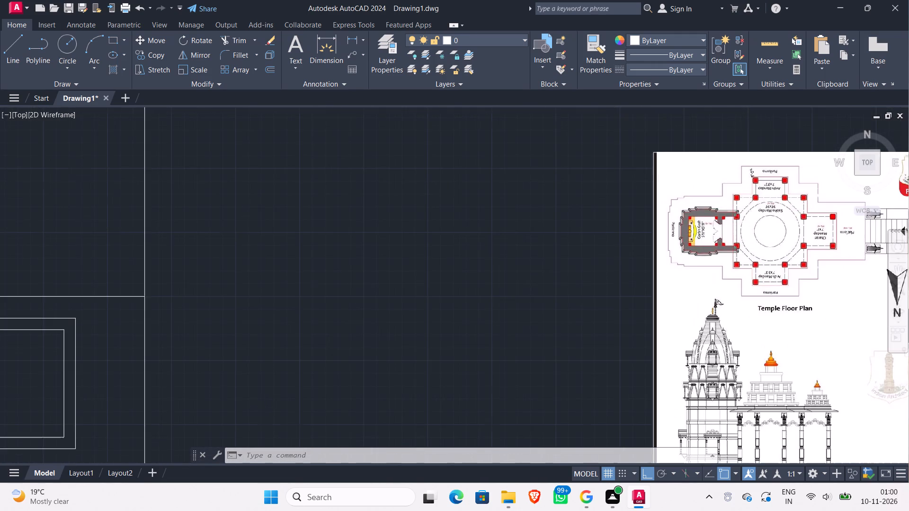
scroll(748, 221, up, 3)
scroll(748, 220, down, 4)
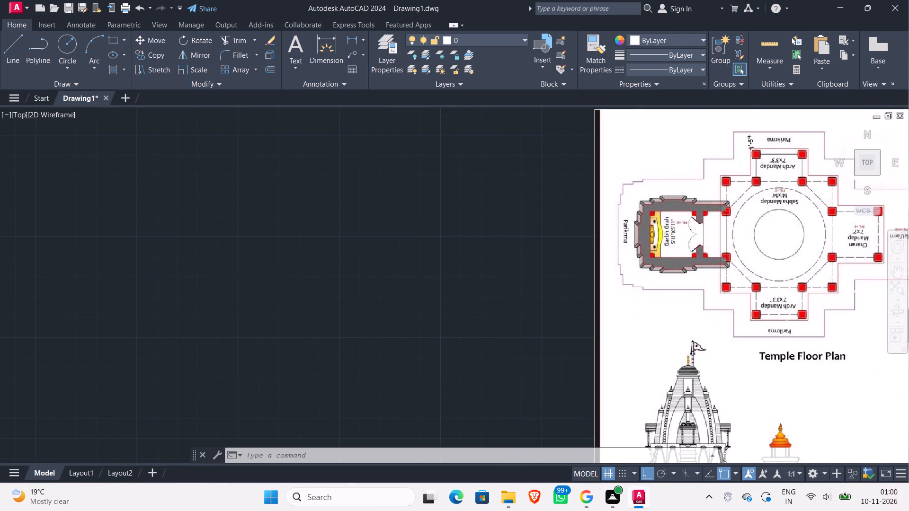
scroll(748, 220, down, 3)
scroll(500, 234, up, 3)
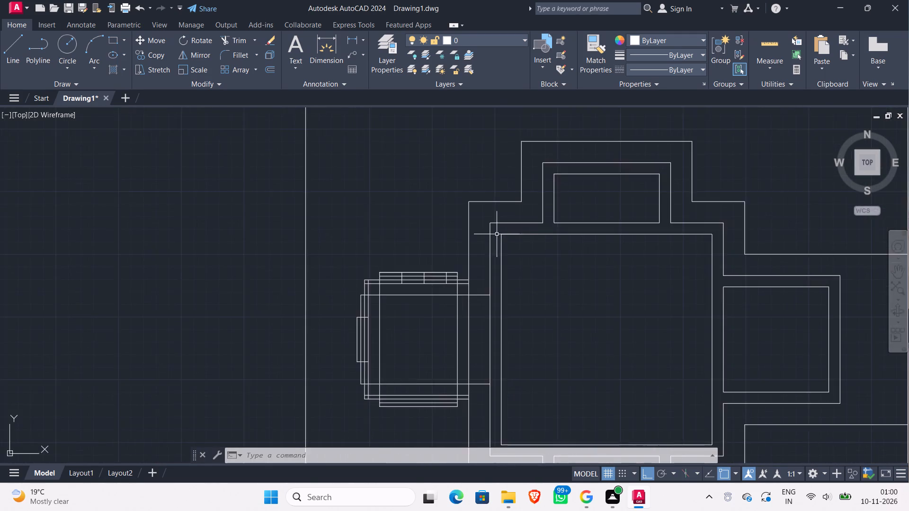
scroll(490, 236, up, 2)
scroll(566, 276, down, 2)
middle_drag(582, 281, 202, 266)
scroll(205, 269, down, 2)
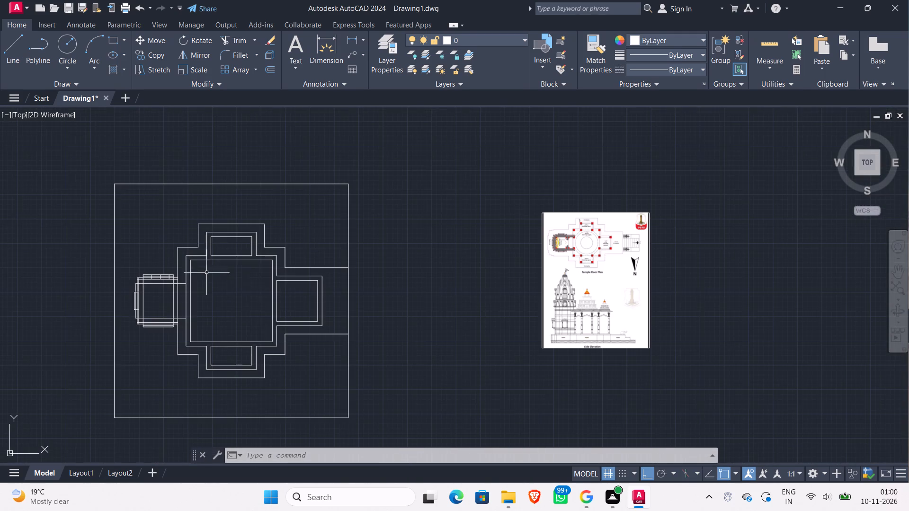
scroll(584, 228, up, 2)
middle_drag(551, 236, 566, 237)
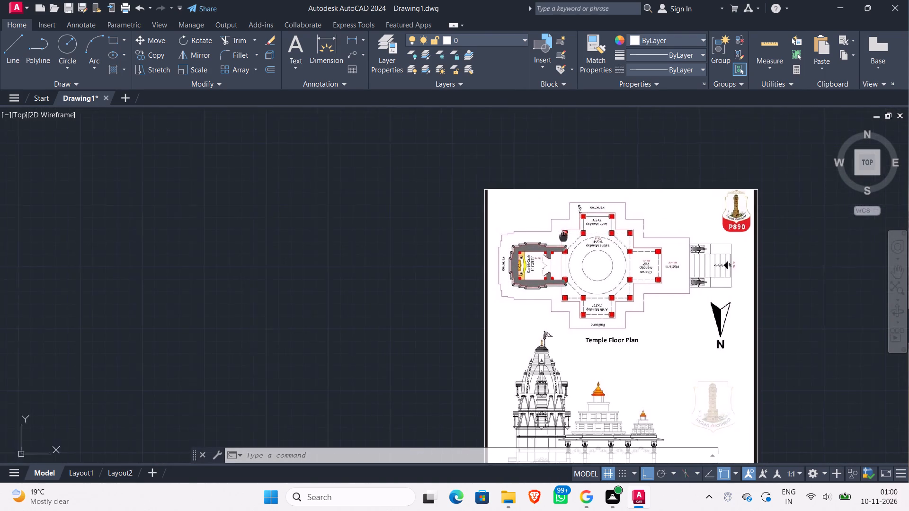
middle_drag(566, 237, 585, 238)
scroll(585, 238, up, 1)
scroll(583, 240, down, 2)
scroll(374, 297, down, 1)
middle_drag(374, 295, 400, 291)
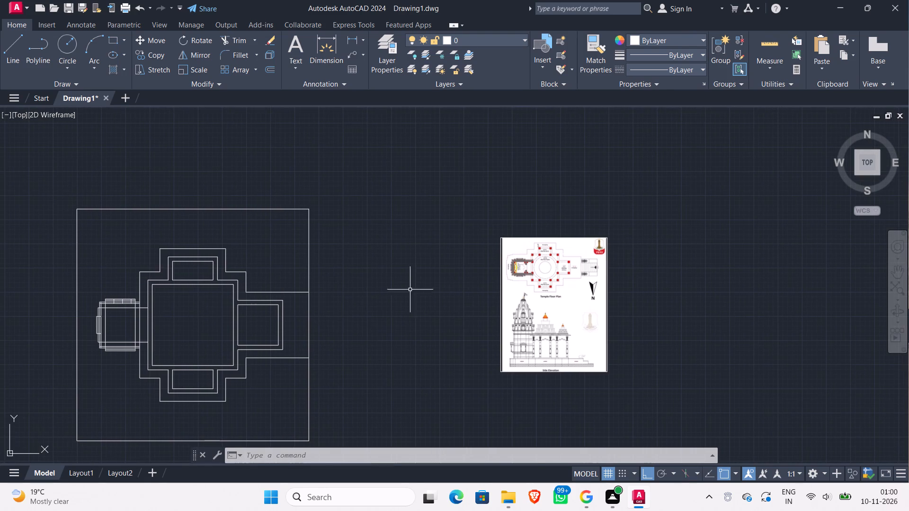
scroll(576, 270, up, 2)
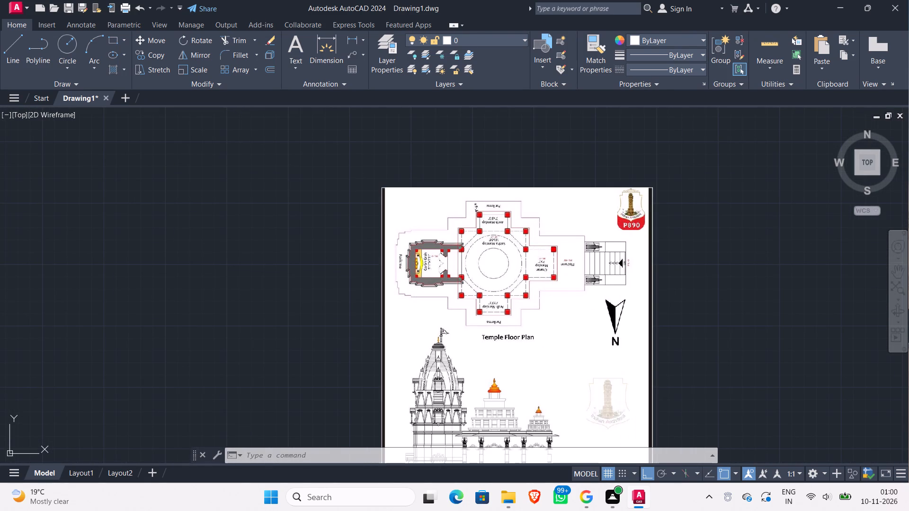
middle_drag(305, 285, 755, 253)
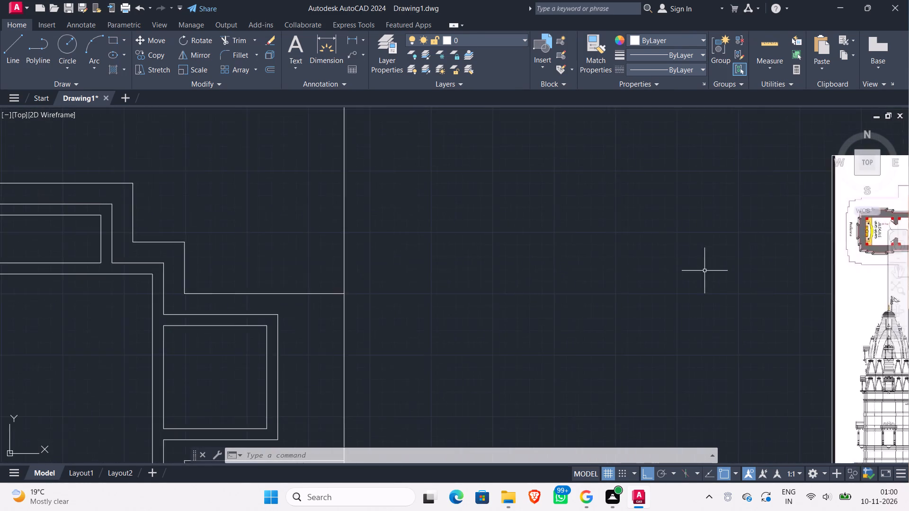
scroll(687, 276, down, 2)
scroll(396, 301, up, 2)
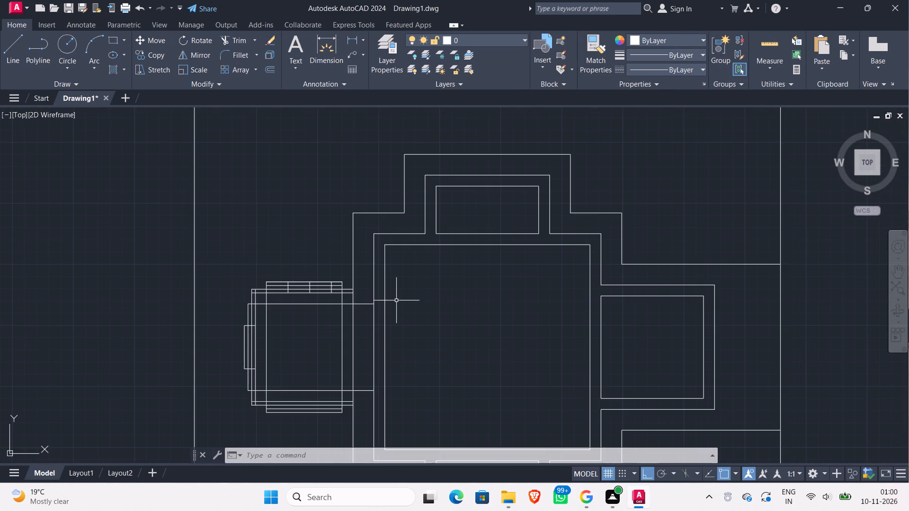
scroll(396, 300, up, 2)
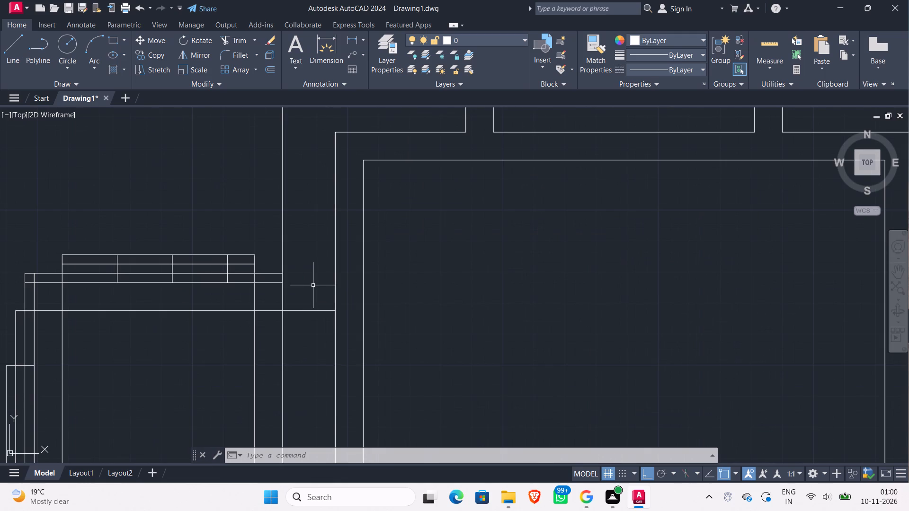
scroll(313, 286, up, 2)
scroll(313, 285, down, 2)
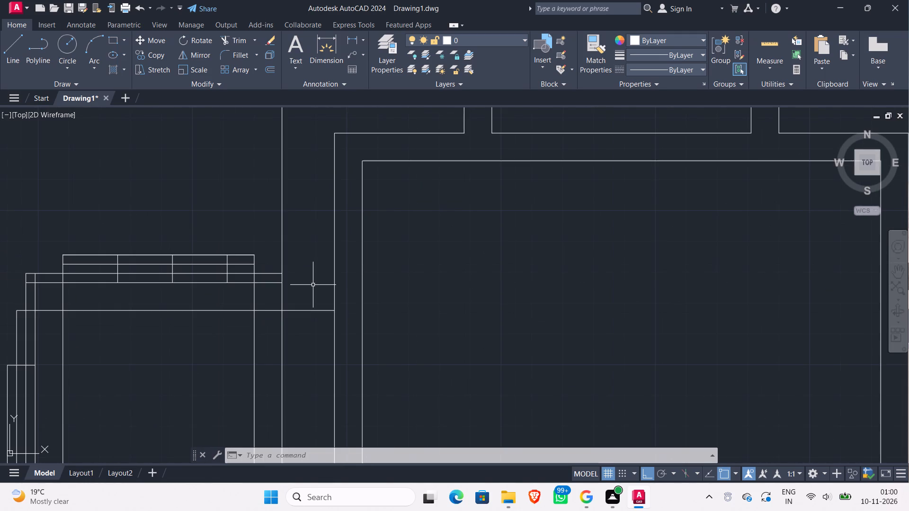
scroll(313, 285, up, 2)
scroll(313, 285, down, 2)
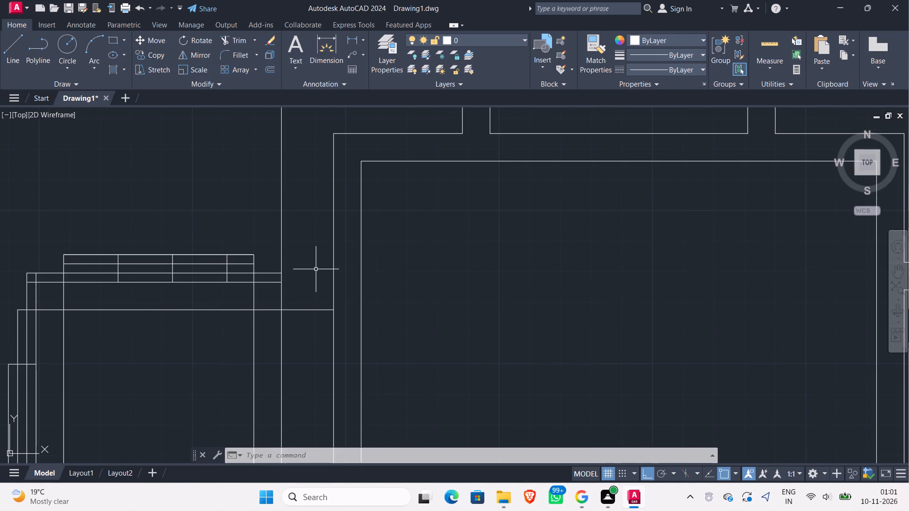
Draw a line about 8" long from the right end of the Garbh Grah's outermost upper wall line to the adjoining vertical outline.
key(l)
key(Return)
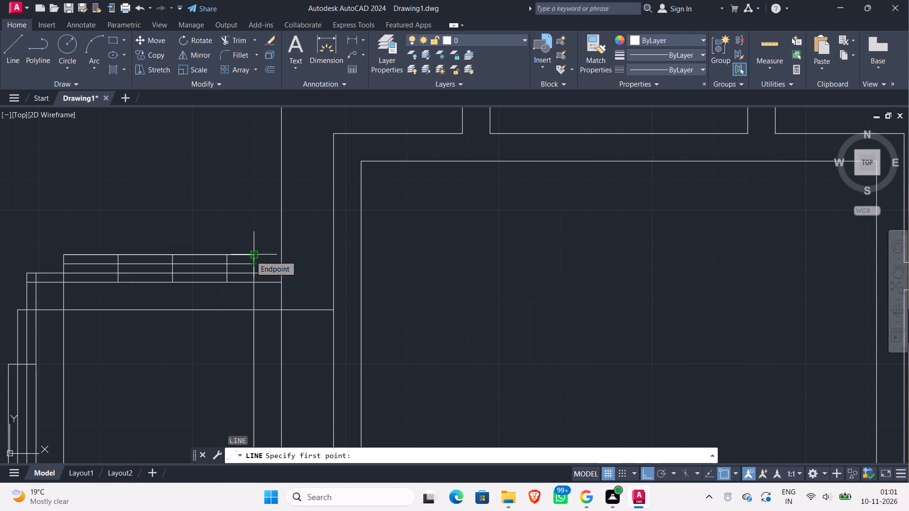
click(254, 251)
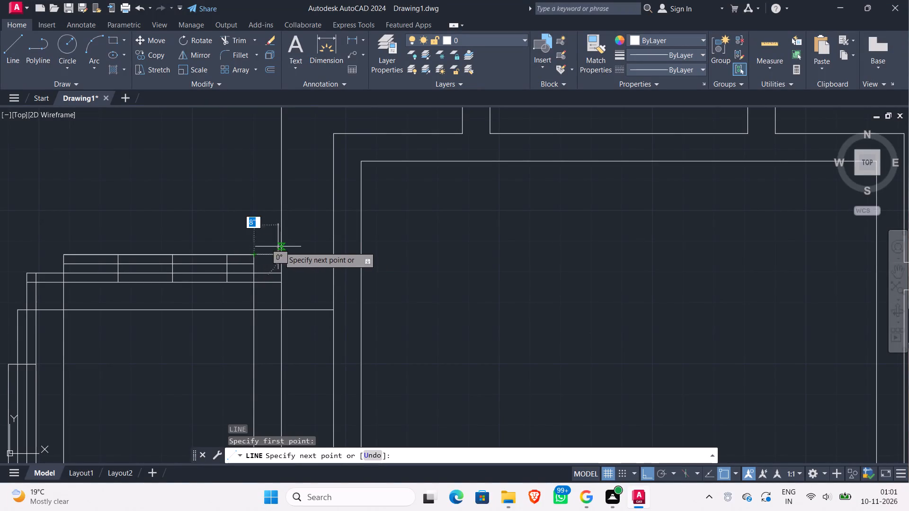
click(282, 257)
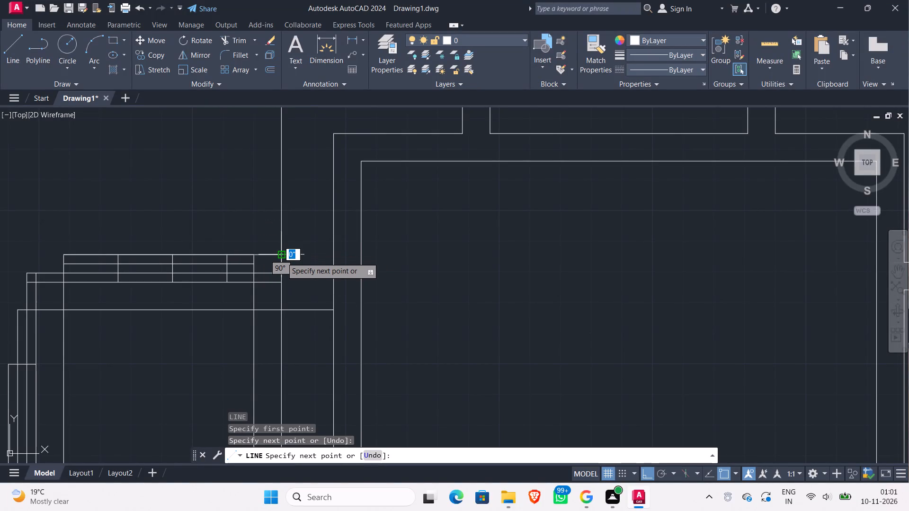
key(Escape)
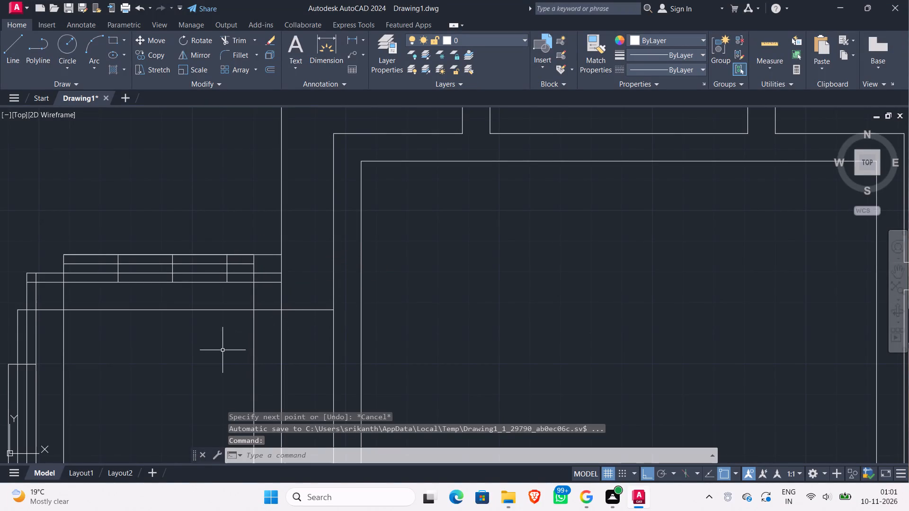
Draw a matching horizontal line from the right end of the Garbh Grah's outermost lower wall line to the same vertical outline.
scroll(222, 352, down, 1)
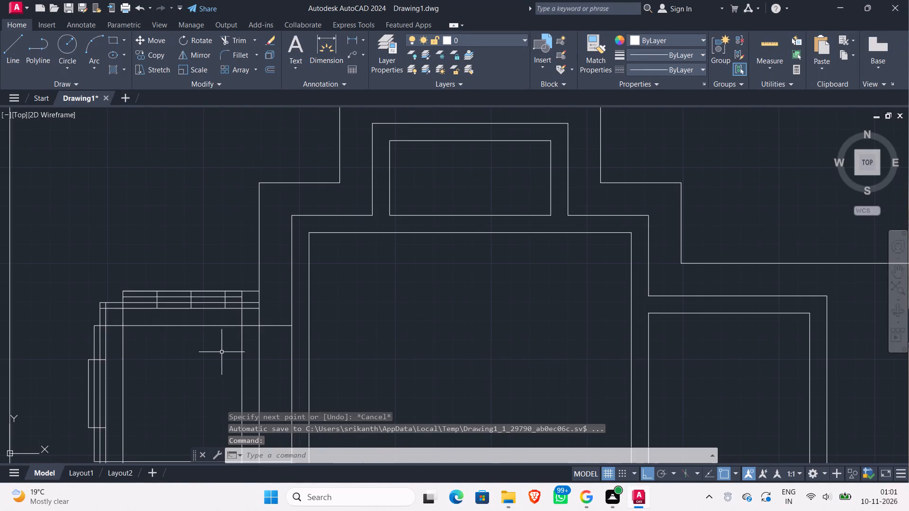
middle_drag(221, 354, 257, 178)
scroll(282, 325, up, 1)
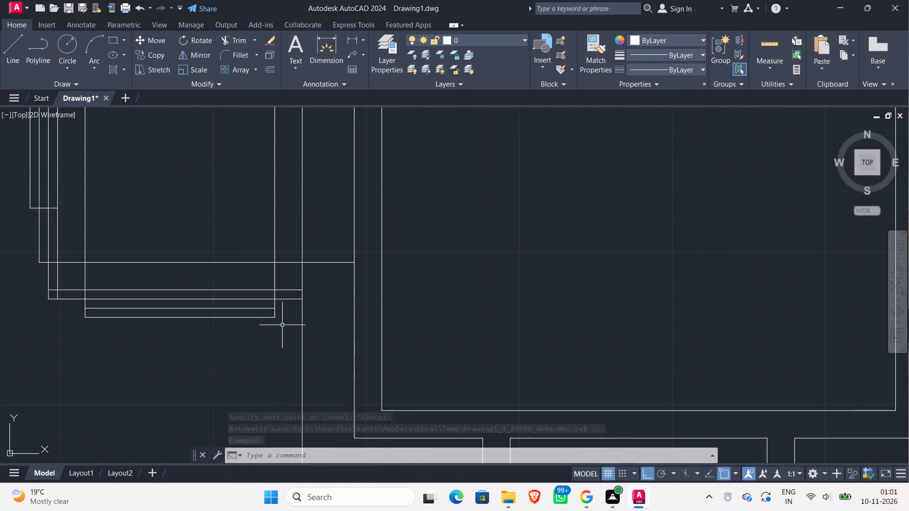
key(l)
key(Return)
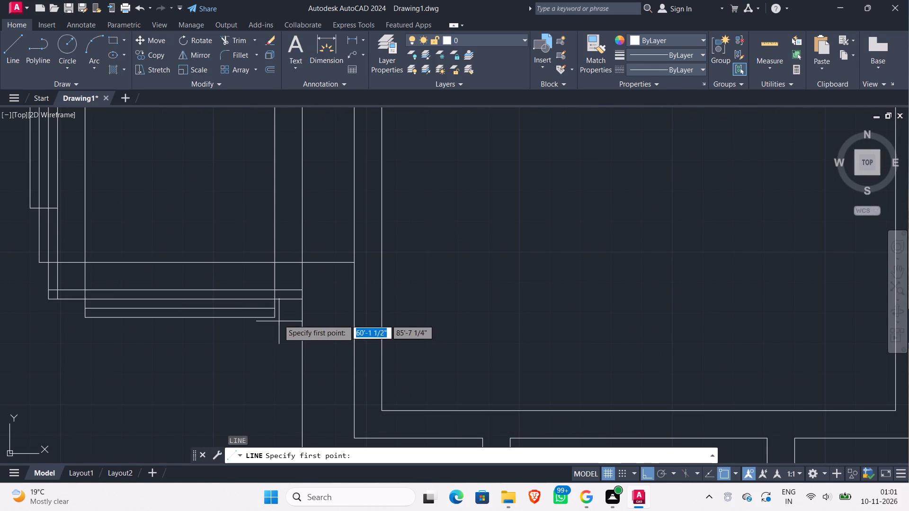
scroll(278, 317, down, 2)
scroll(278, 317, up, 2)
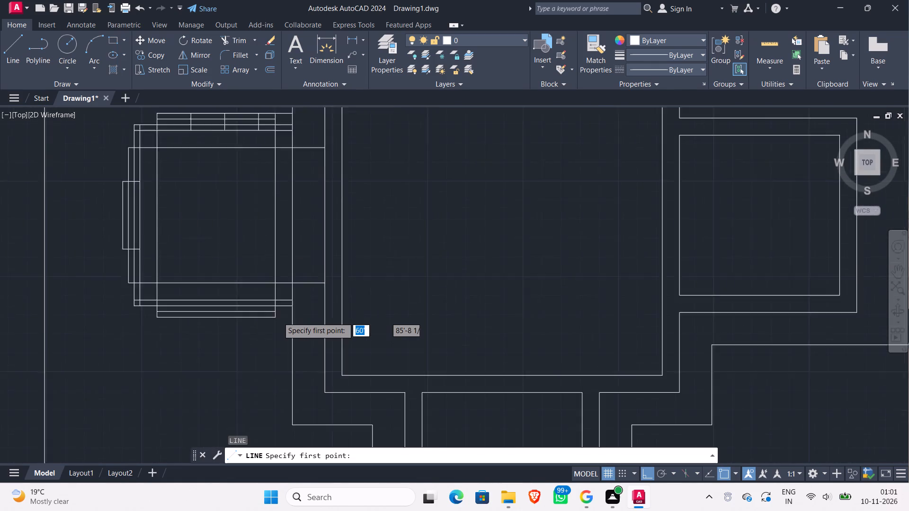
scroll(278, 317, up, 1)
click(270, 320)
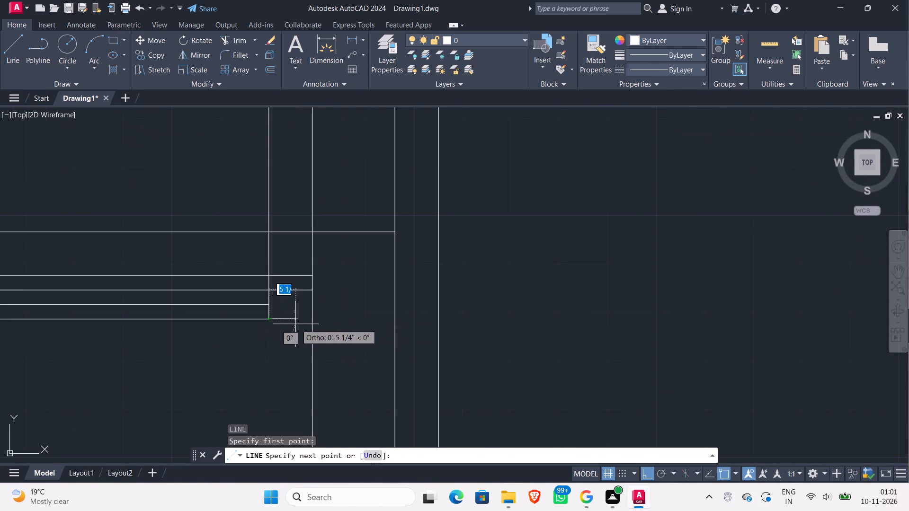
click(312, 318)
key(Escape)
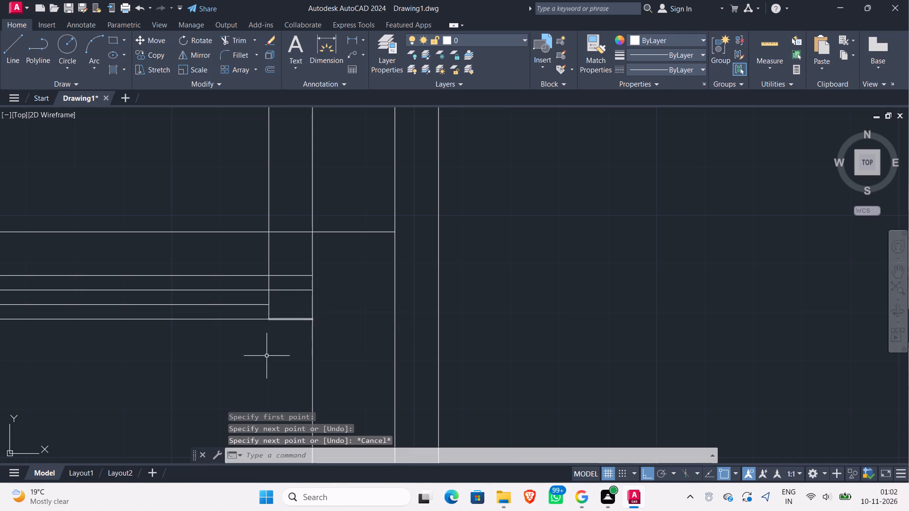
Extend the first upper-wall divider down to the Garbh Grah's inner upper wall line.
scroll(261, 356, down, 2)
middle_drag(212, 247, 221, 266)
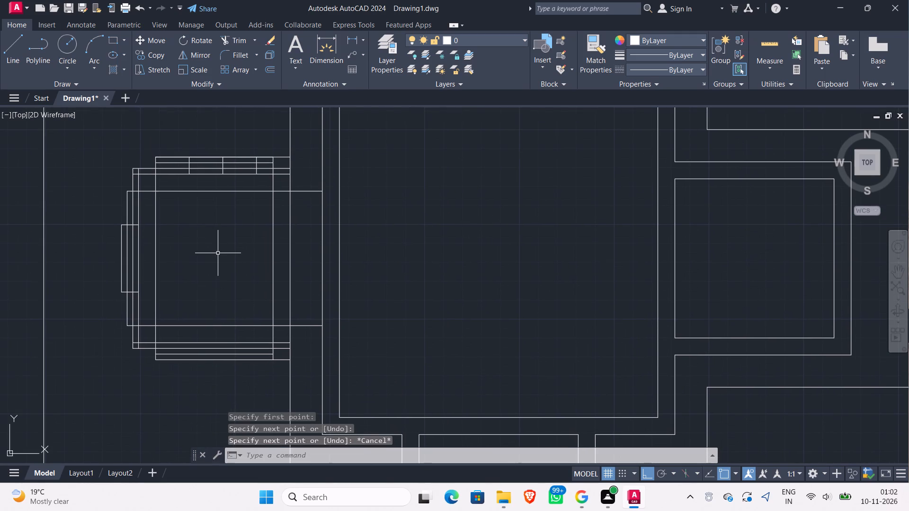
text(tr)
key(Return)
key(Return)
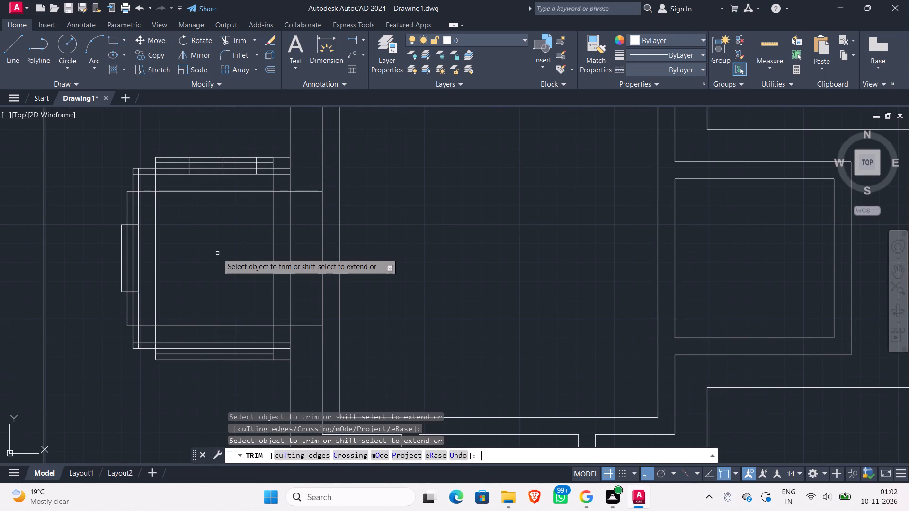
shift+scroll(189, 170, up, 2)
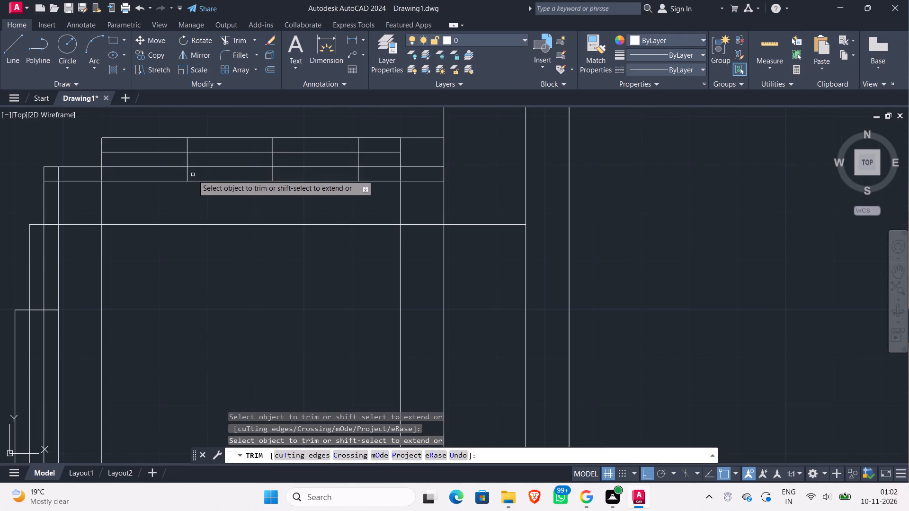
shift+click(193, 174)
shift+click(175, 171)
shift+click(198, 200)
shift+click(185, 201)
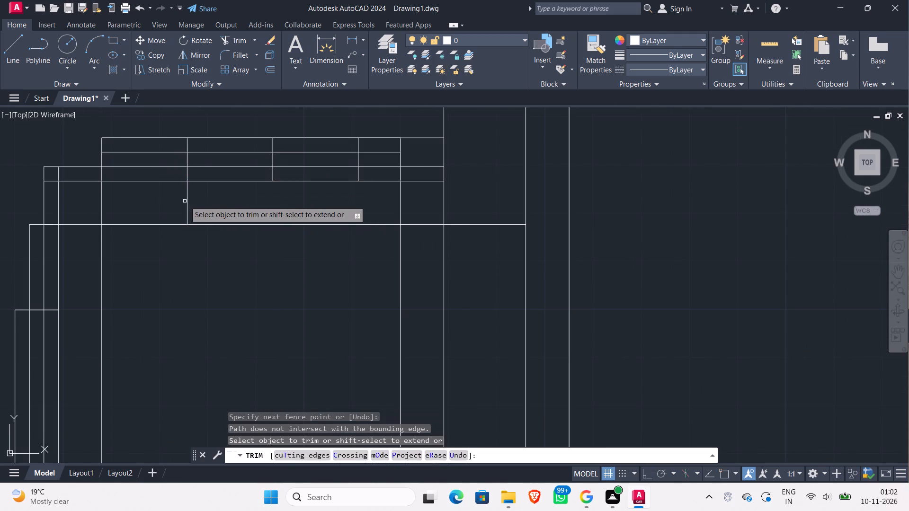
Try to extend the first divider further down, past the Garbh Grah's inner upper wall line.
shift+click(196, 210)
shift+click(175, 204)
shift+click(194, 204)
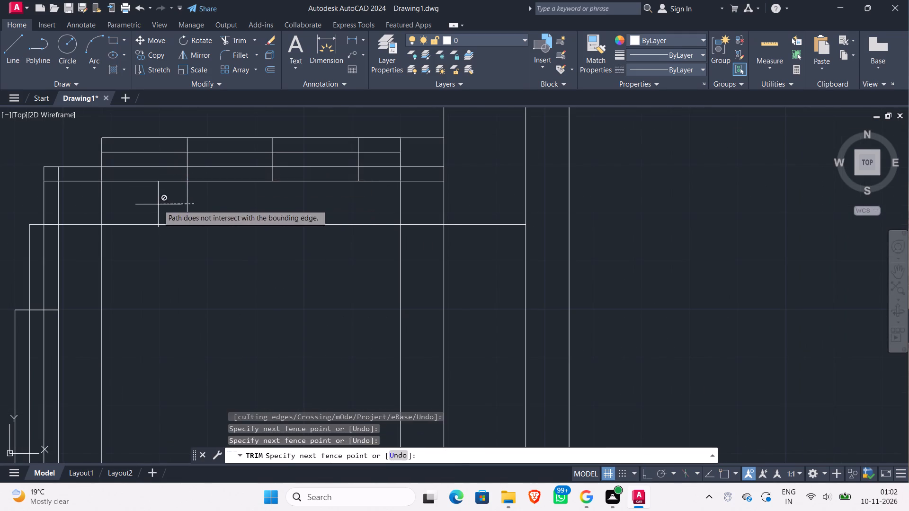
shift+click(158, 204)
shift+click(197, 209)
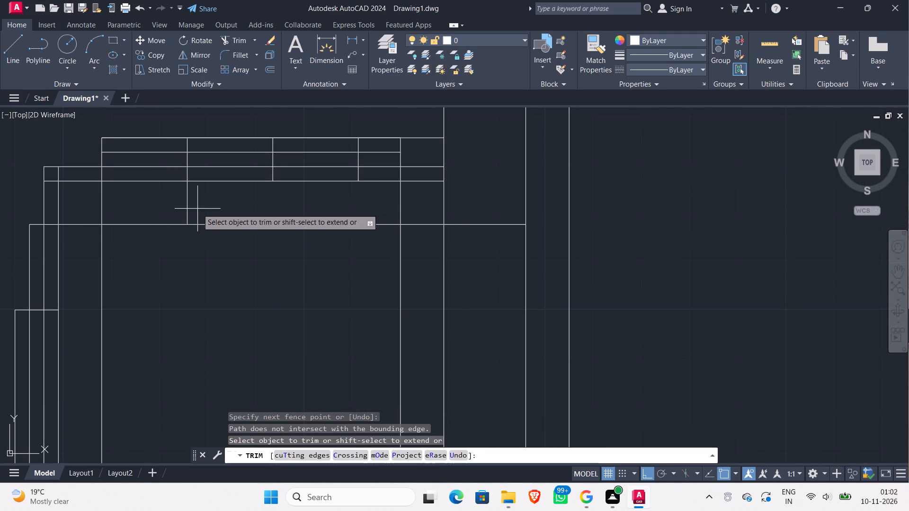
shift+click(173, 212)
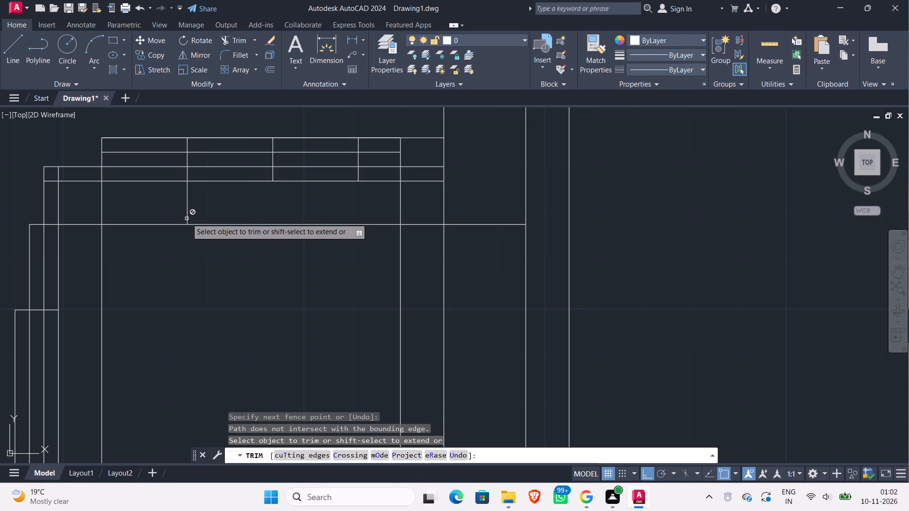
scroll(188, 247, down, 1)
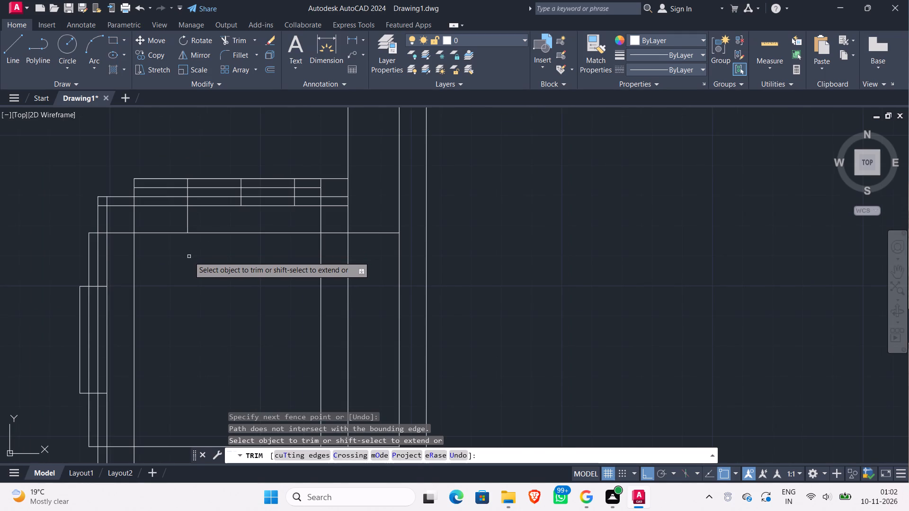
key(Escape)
Extend the three upper-wall dividers down across the room to the Garbh Grah's inner lower wall line.
text(tr)
key(Return)
key(Return)
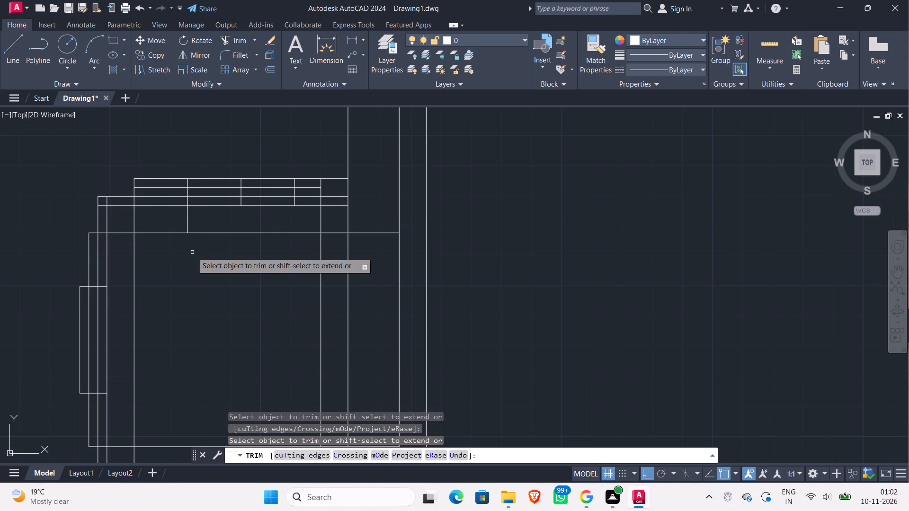
shift+click(187, 225)
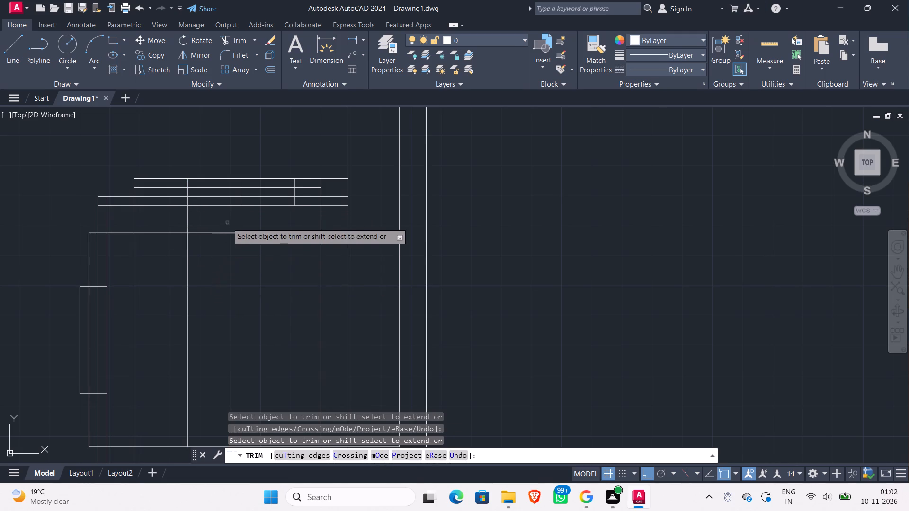
shift+click(244, 202)
shift+click(237, 199)
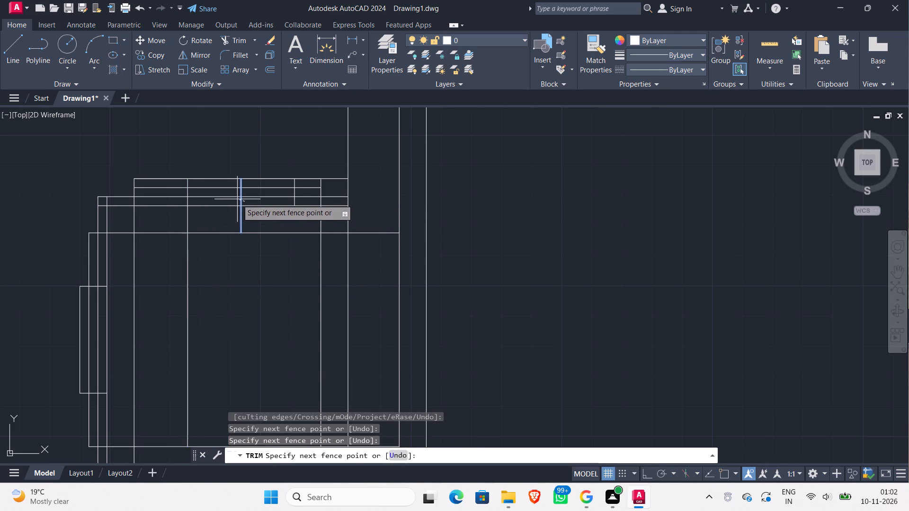
shift+click(245, 221)
shift+click(231, 221)
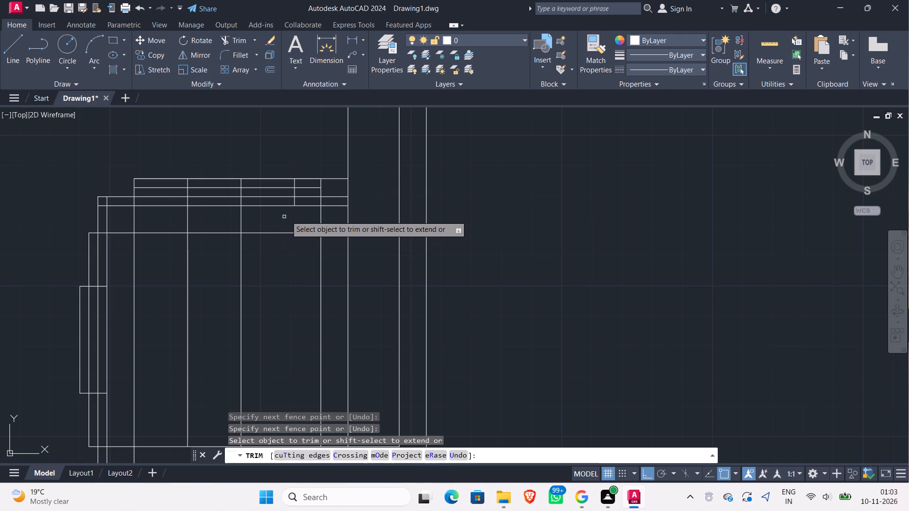
shift+click(302, 202)
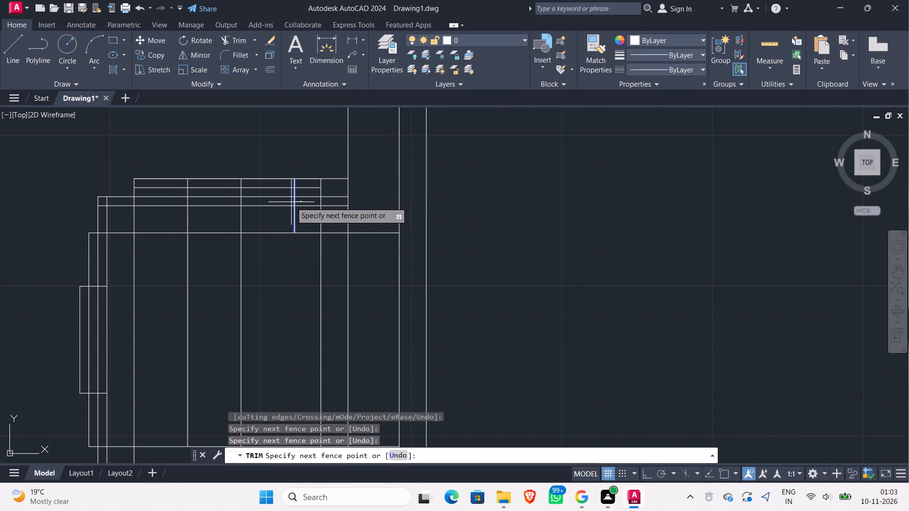
shift+click(291, 202)
shift+click(299, 220)
shift+click(281, 219)
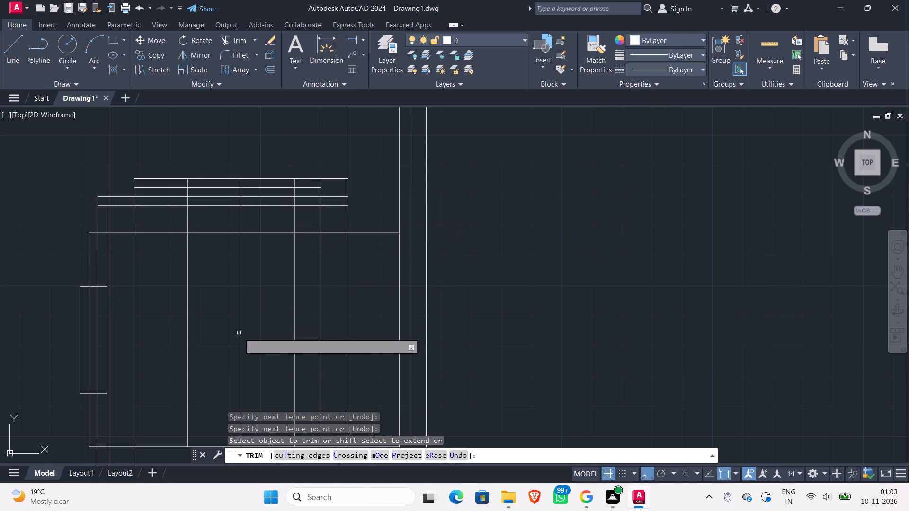
Extend the first divider from the inner lower wall line down to the Garbh Grah's outermost lower wall line.
scroll(260, 335, down, 1)
middle_drag(260, 335, 260, 230)
scroll(220, 286, up, 2)
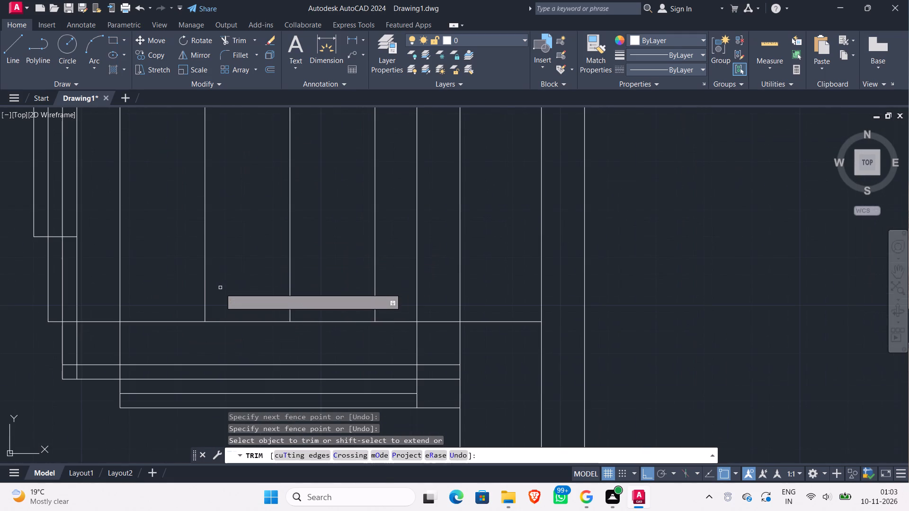
shift+click(220, 298)
shift+click(195, 295)
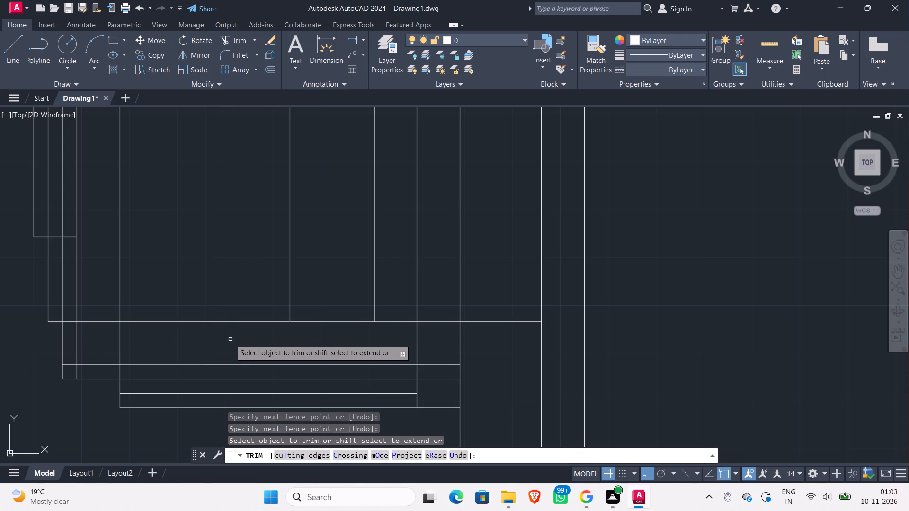
shift+click(225, 344)
shift+click(192, 341)
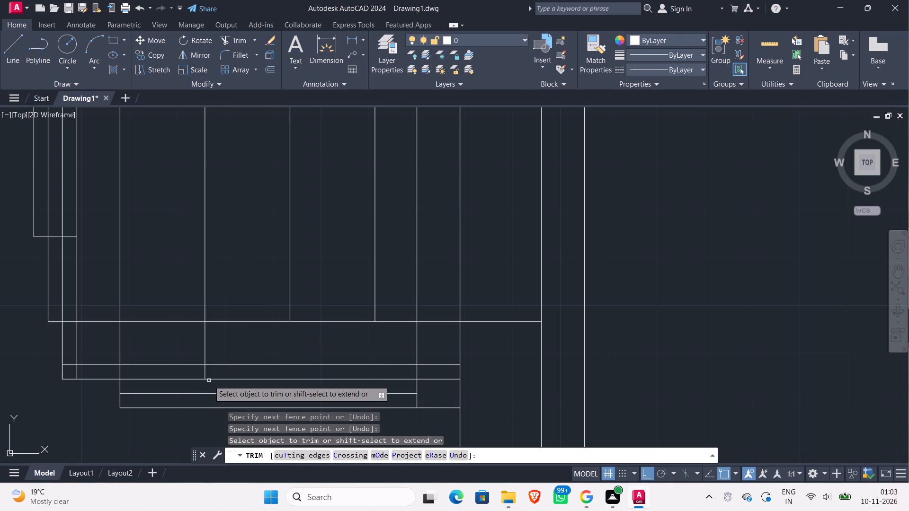
shift+click(205, 370)
shift+click(206, 387)
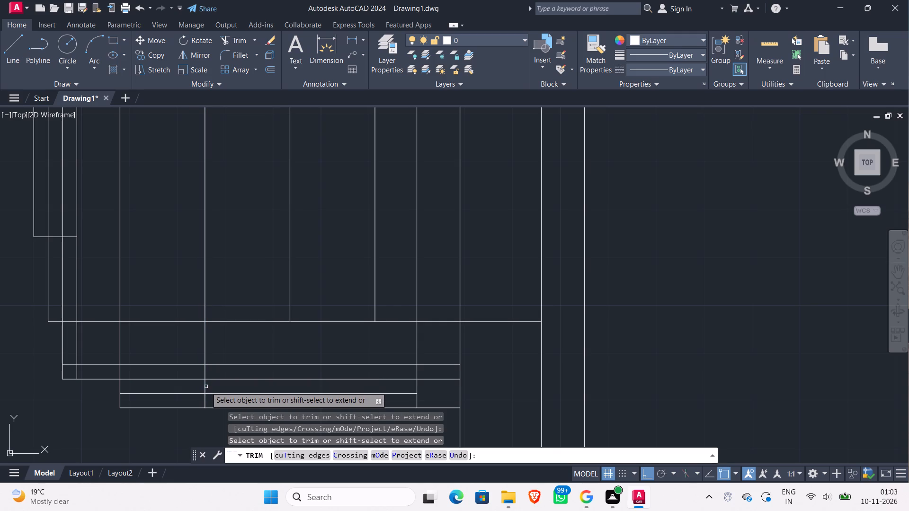
Extend the second divider from the inner lower wall line down to the outermost lower wall line.
shift+click(303, 303)
shift+click(270, 300)
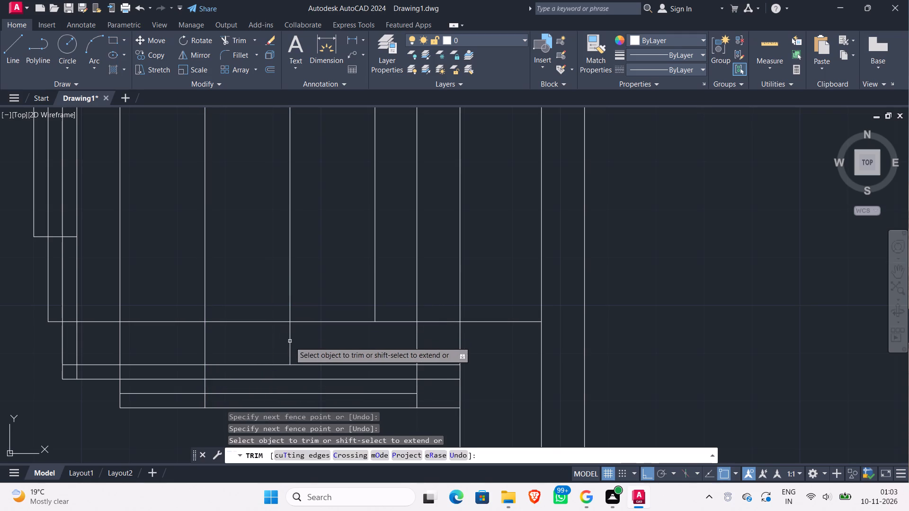
shift+click(298, 353)
shift+click(285, 351)
shift+click(290, 371)
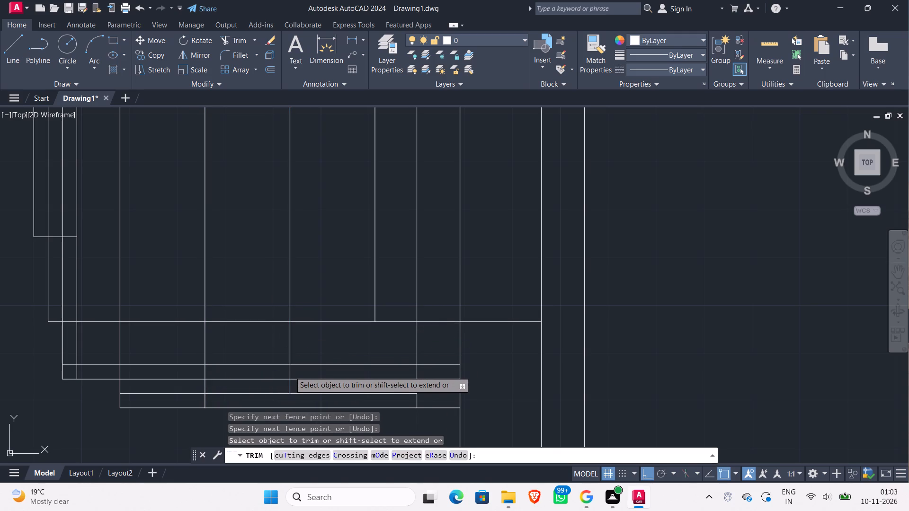
shift+click(290, 386)
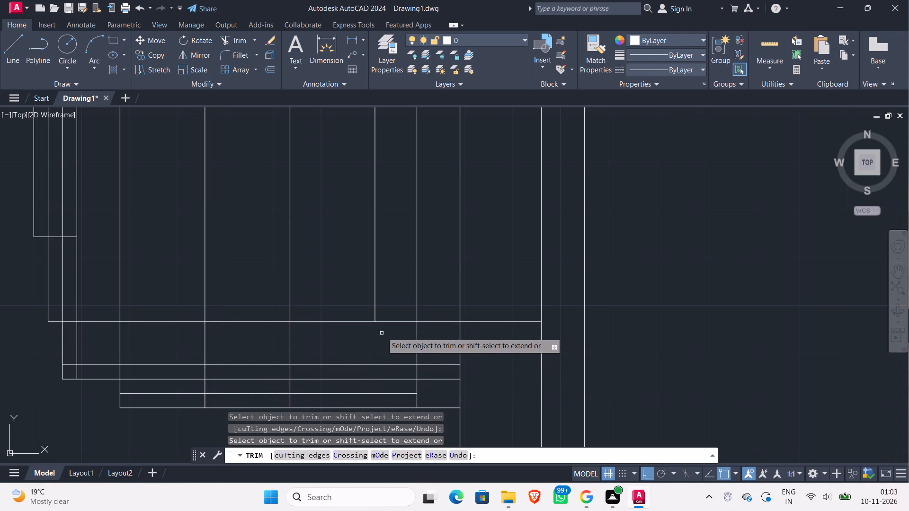
Extend the third divider from the inner lower wall line down to the outermost lower wall line.
shift+click(380, 306)
shift+click(356, 306)
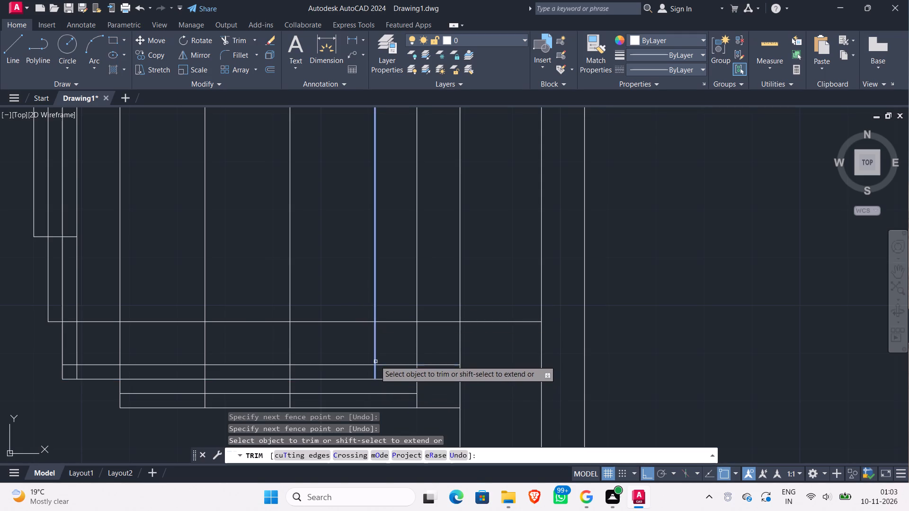
shift+click(374, 357)
shift+click(374, 375)
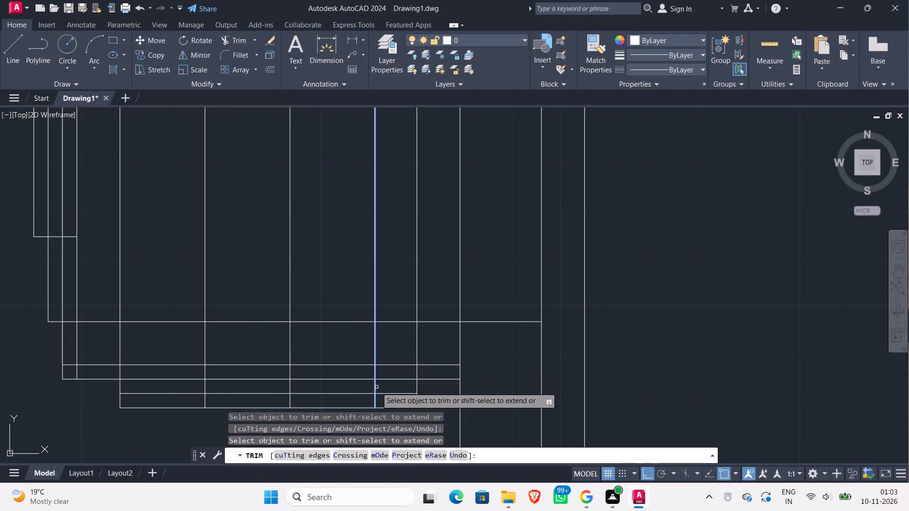
shift+click(376, 387)
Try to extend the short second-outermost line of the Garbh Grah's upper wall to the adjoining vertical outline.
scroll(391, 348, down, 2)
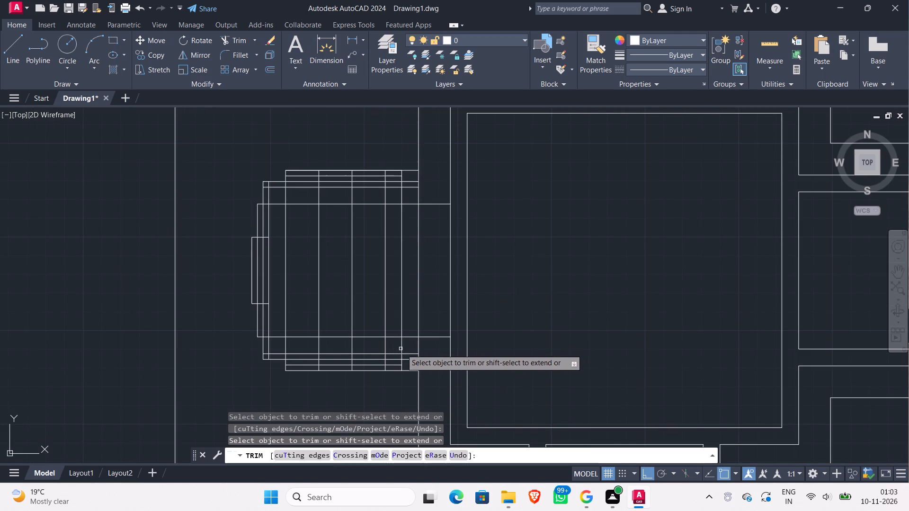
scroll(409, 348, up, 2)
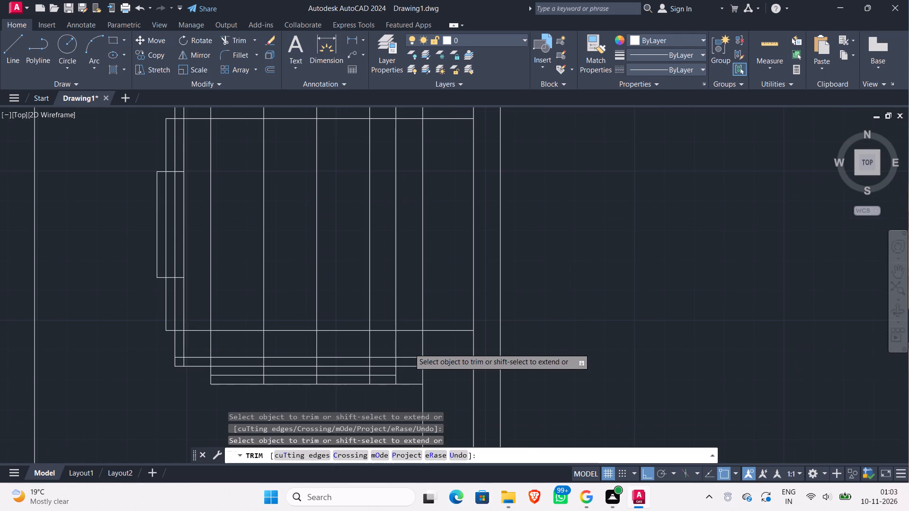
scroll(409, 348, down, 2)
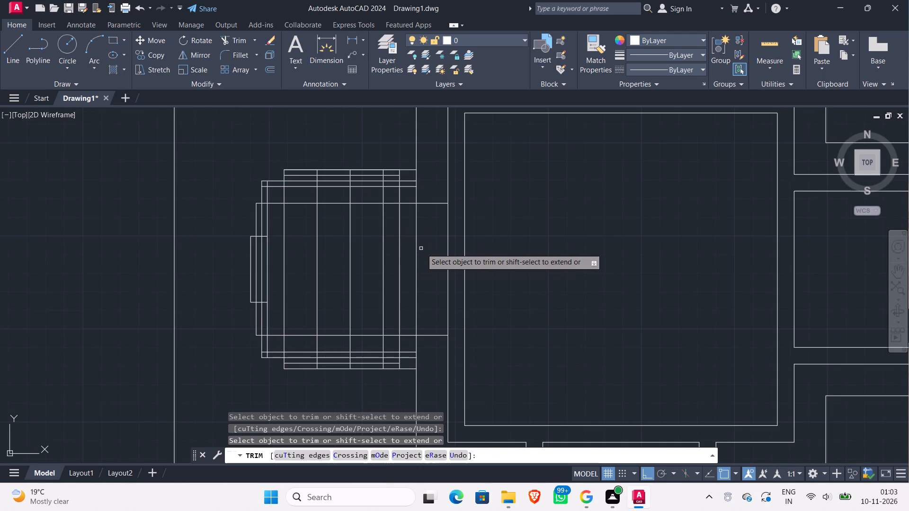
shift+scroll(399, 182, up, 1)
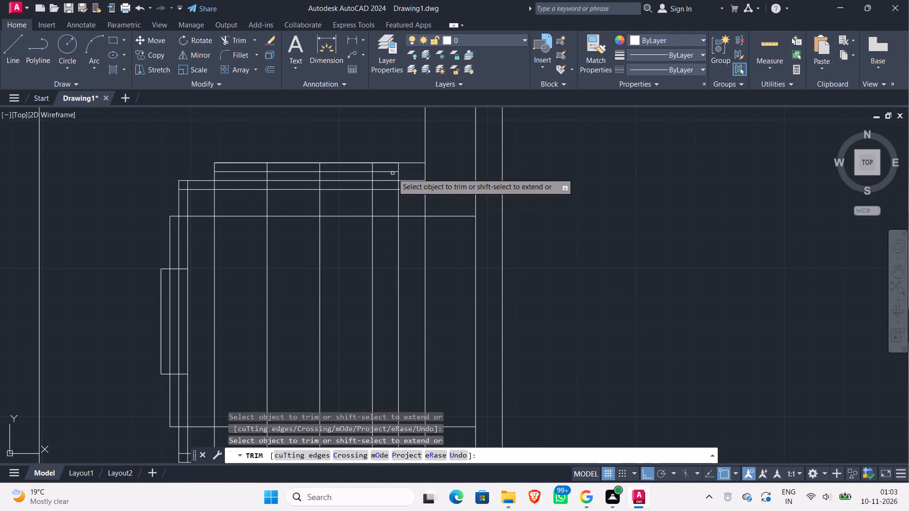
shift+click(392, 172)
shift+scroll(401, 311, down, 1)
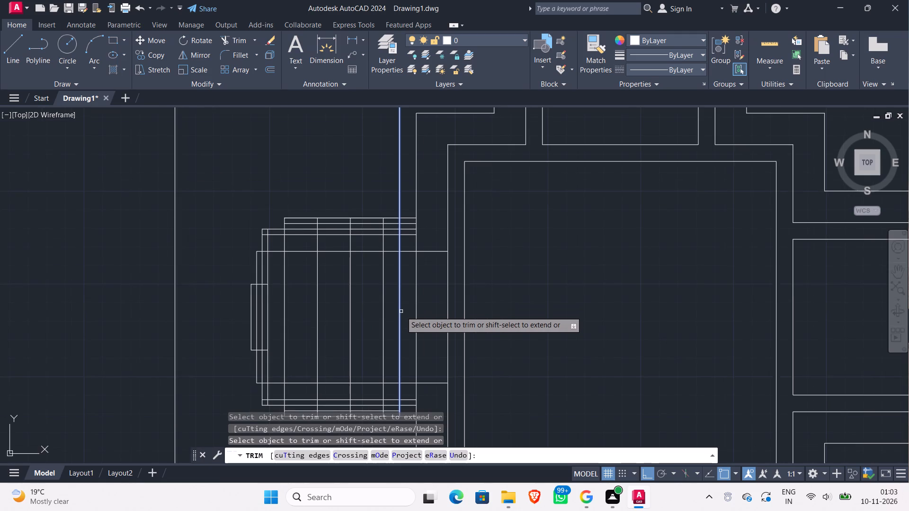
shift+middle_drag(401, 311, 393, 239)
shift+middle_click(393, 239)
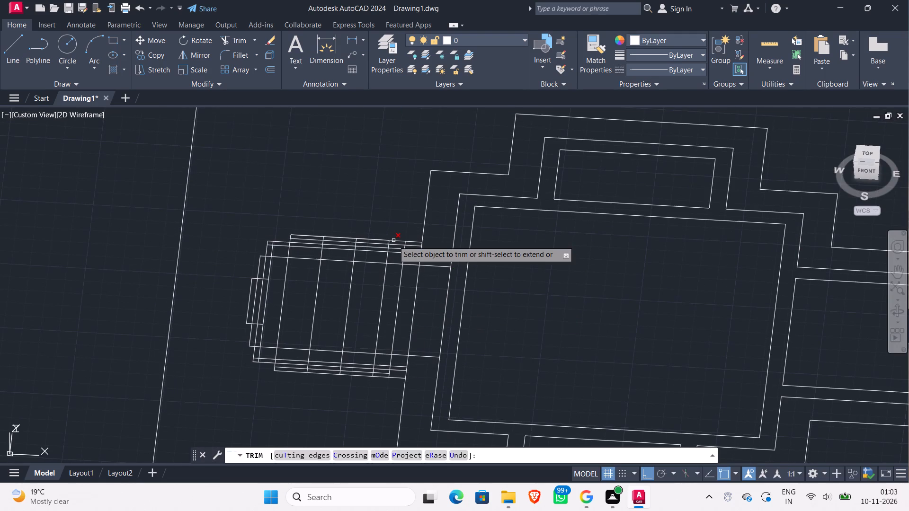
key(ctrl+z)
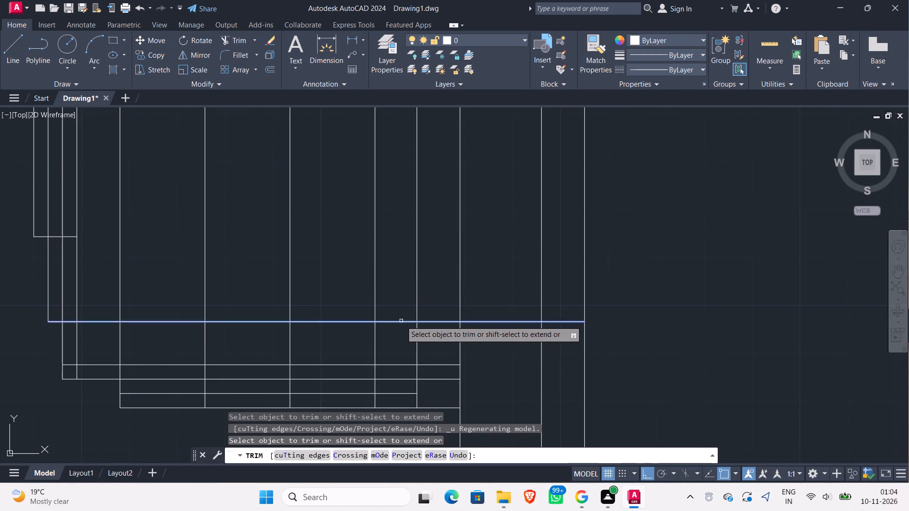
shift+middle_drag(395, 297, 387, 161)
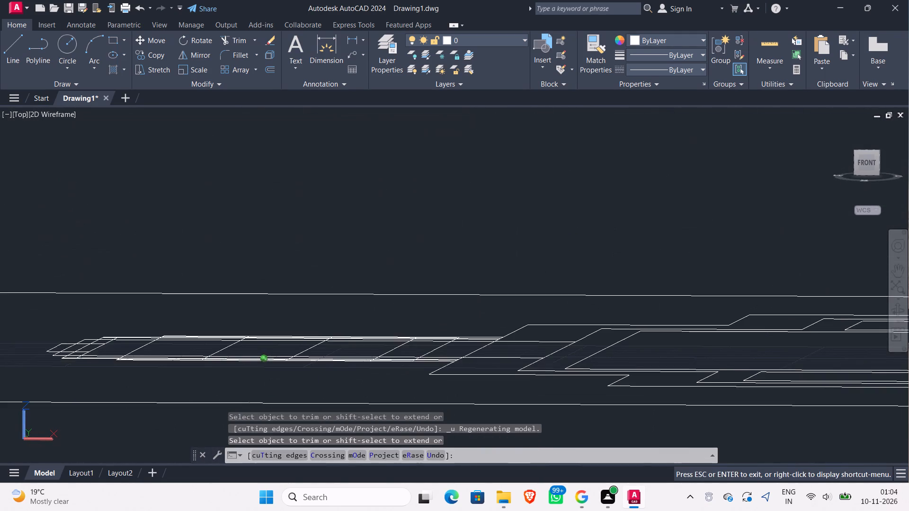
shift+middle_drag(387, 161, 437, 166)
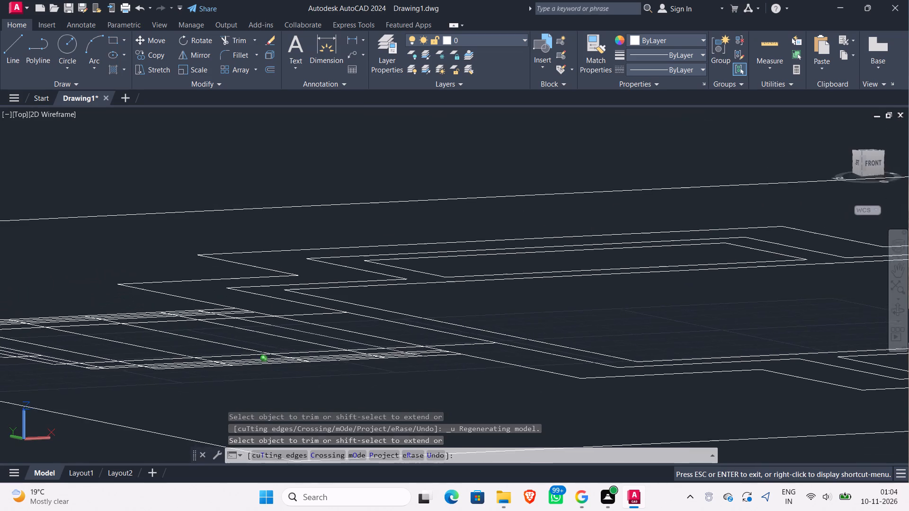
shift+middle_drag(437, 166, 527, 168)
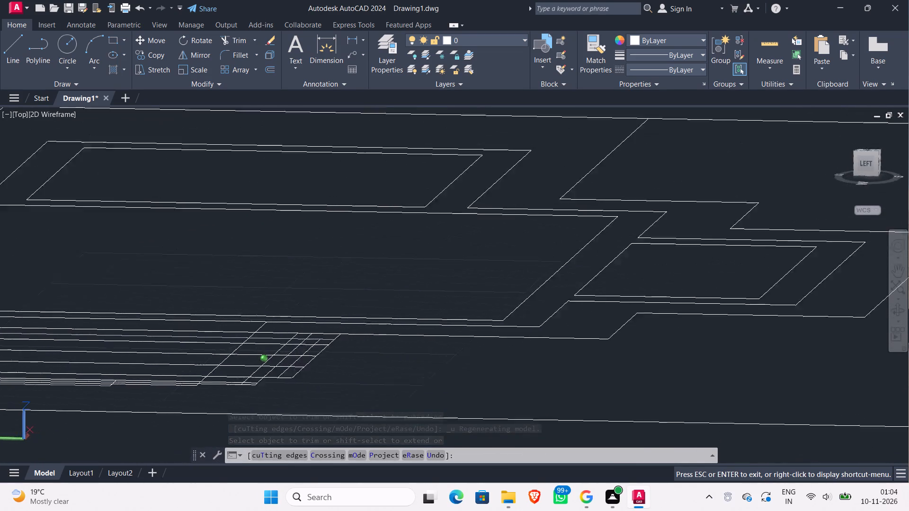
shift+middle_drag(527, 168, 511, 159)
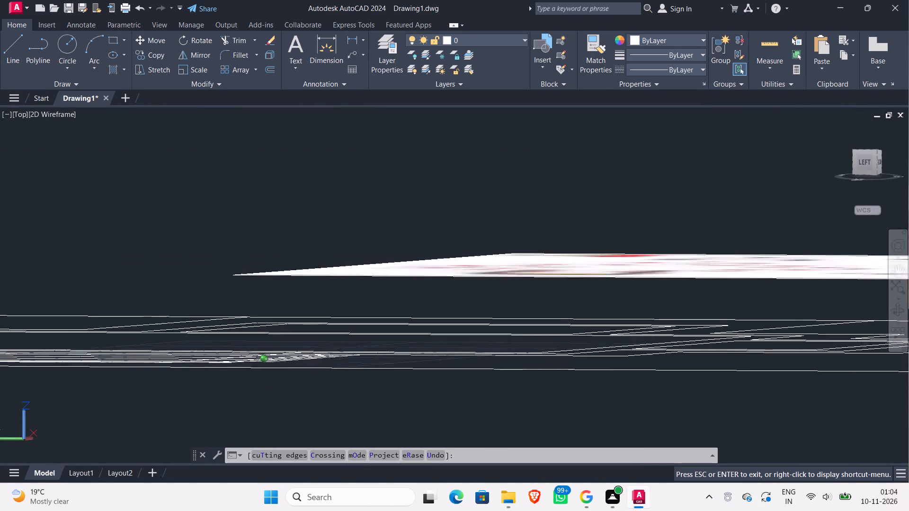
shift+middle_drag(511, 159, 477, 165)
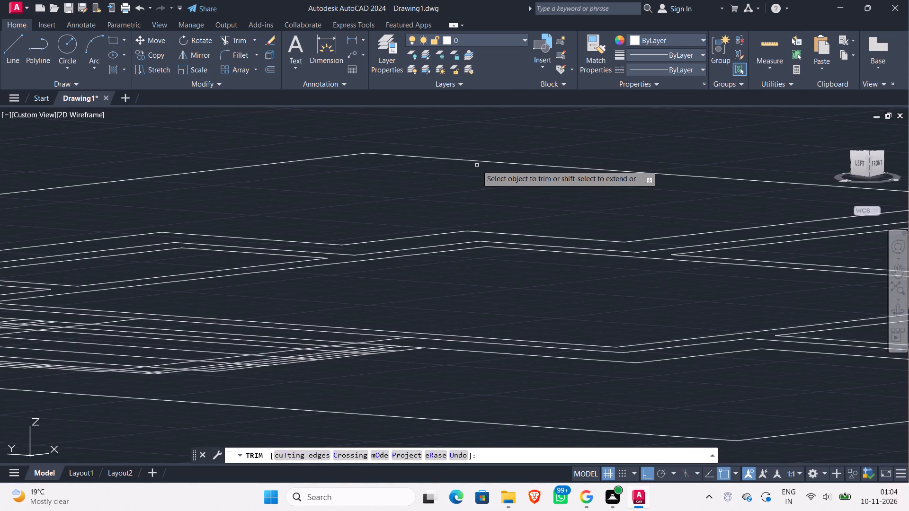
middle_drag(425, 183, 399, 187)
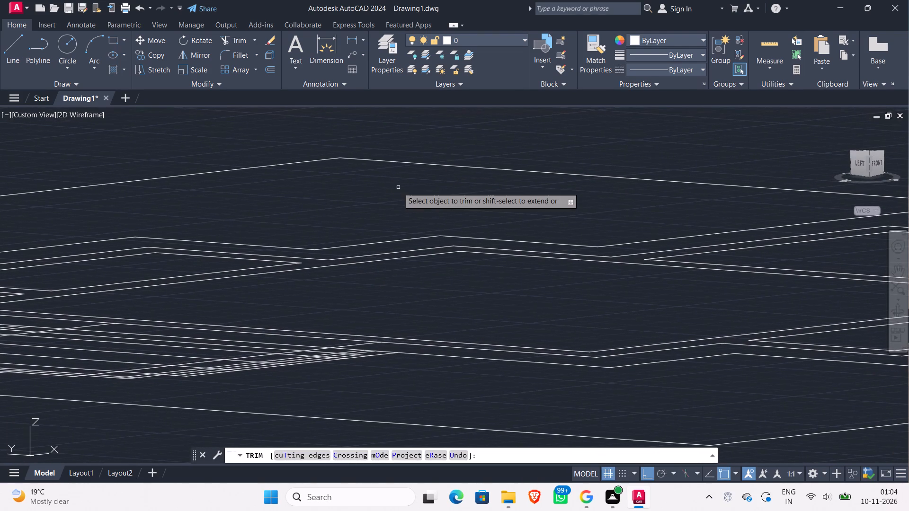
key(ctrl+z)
Extend the short second-outermost line of the Garbh Grah's lower wall to the adjoining vertical outline.
scroll(342, 248, down, 1)
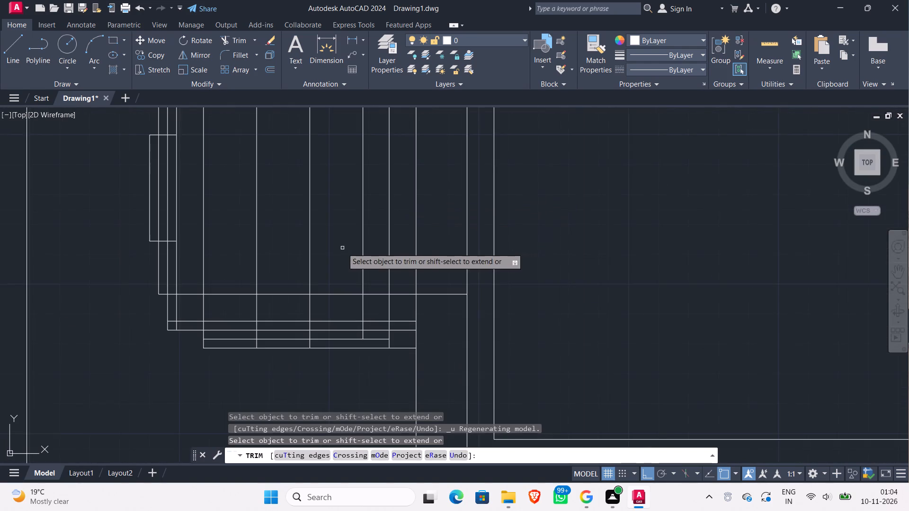
middle_drag(342, 247, 235, 199)
scroll(235, 201, down, 1)
scroll(291, 243, up, 2)
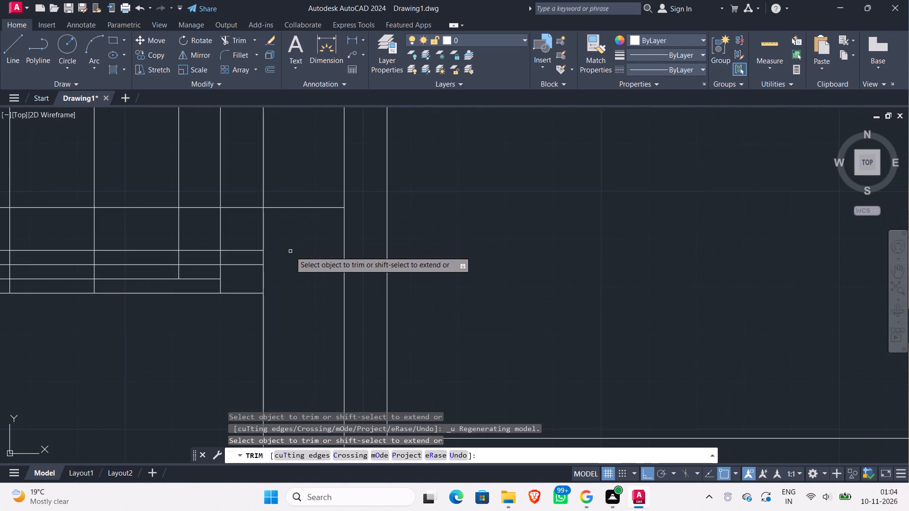
shift+click(209, 285)
shift+click(207, 276)
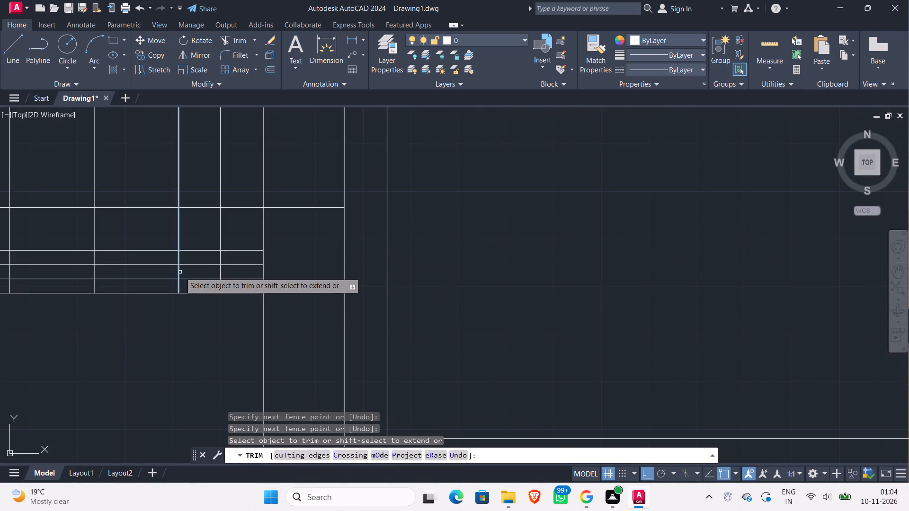
Extend the third divider's lower end to the Garbh Grah's outermost lower wall line again.
shift+click(180, 272)
key(Escape)
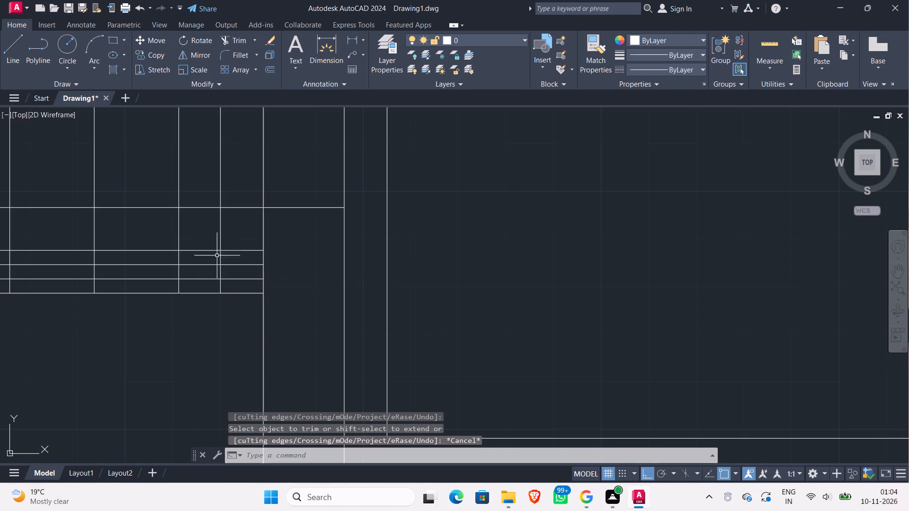
Review the Garbh Grah's divided walls and the whole floor plan alongside the reference image.
scroll(207, 229, down, 1)
middle_drag(207, 229, 265, 404)
scroll(262, 388, down, 1)
middle_drag(247, 323, 247, 322)
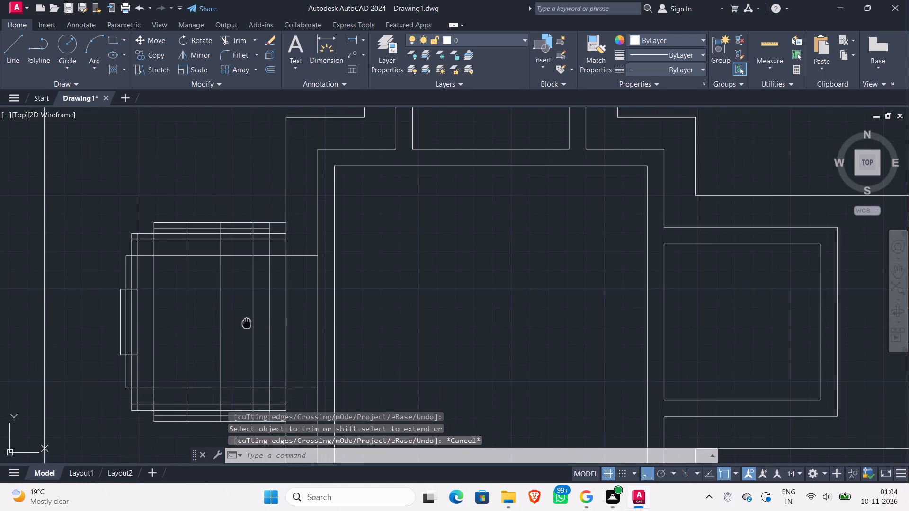
middle_drag(247, 322, 207, 218)
middle_drag(207, 217, 215, 273)
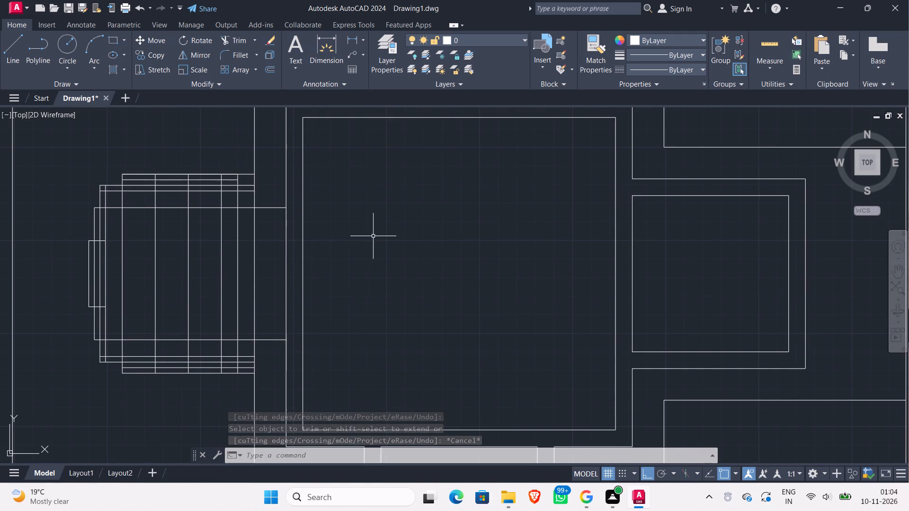
scroll(485, 232, down, 1)
middle_drag(484, 229, 320, 250)
scroll(314, 249, down, 2)
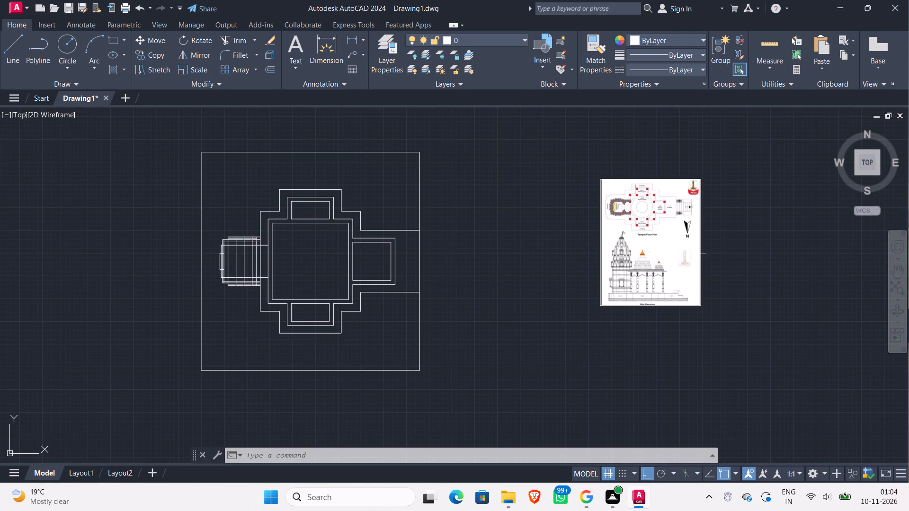
Examine the Garbh Grah in the reference image and compare it with the drawn upper wall lines.
scroll(629, 208, up, 5)
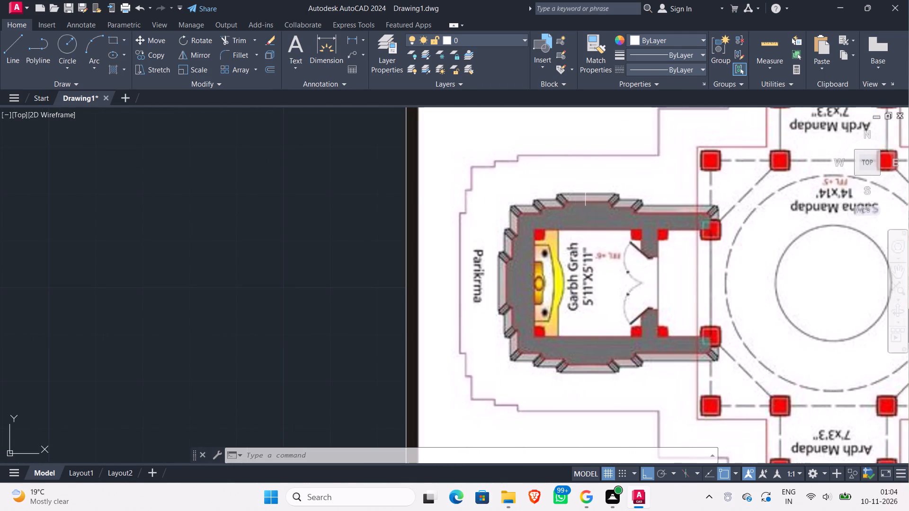
scroll(585, 183, up, 2)
middle_drag(601, 247, 560, 83)
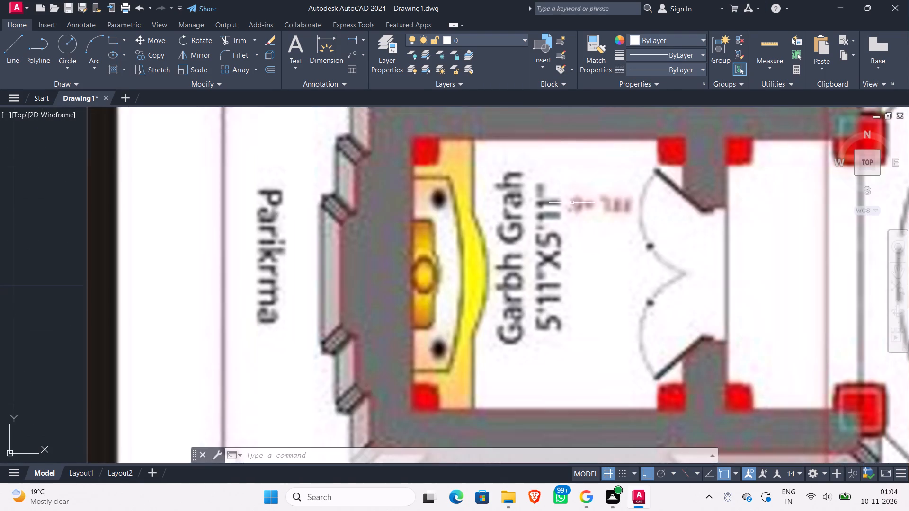
scroll(572, 203, down, 1)
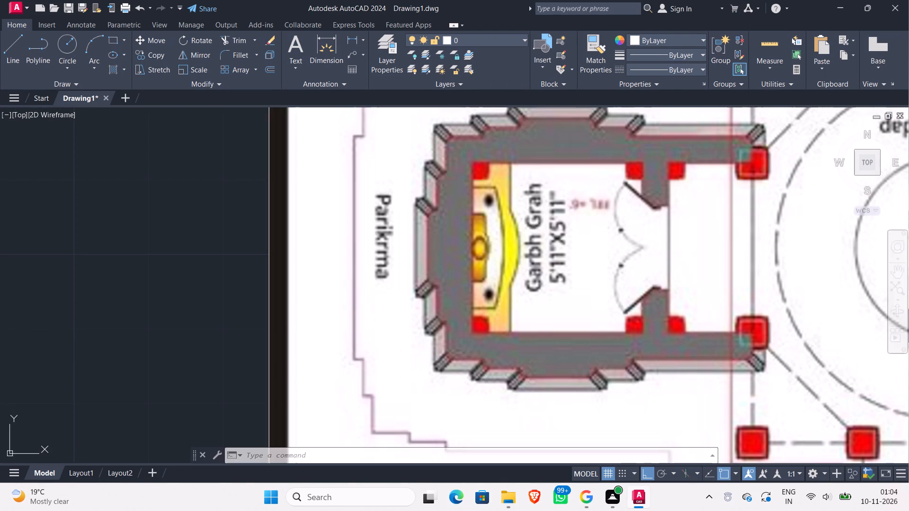
scroll(610, 257, down, 1)
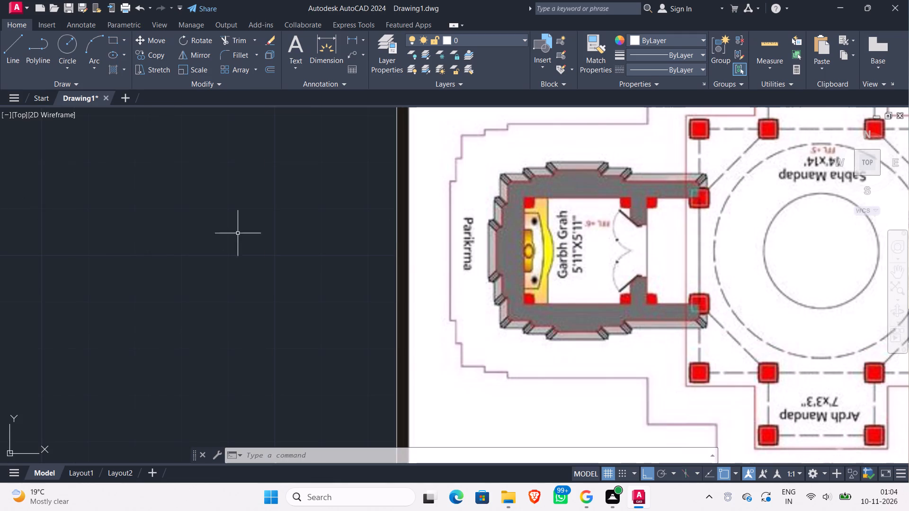
middle_drag(299, 250, 521, 259)
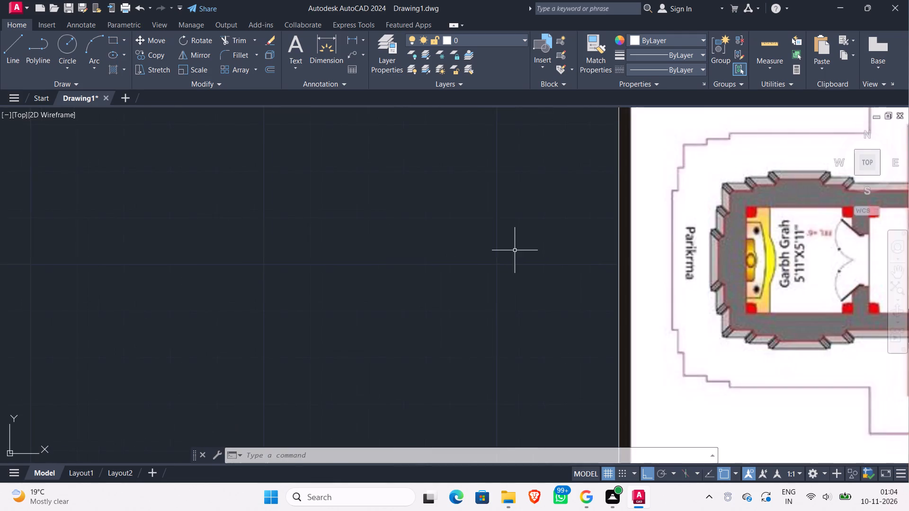
scroll(515, 250, down, 2)
middle_drag(499, 223, 734, 184)
scroll(538, 192, down, 1)
scroll(424, 217, down, 2)
middle_drag(424, 217, 544, 196)
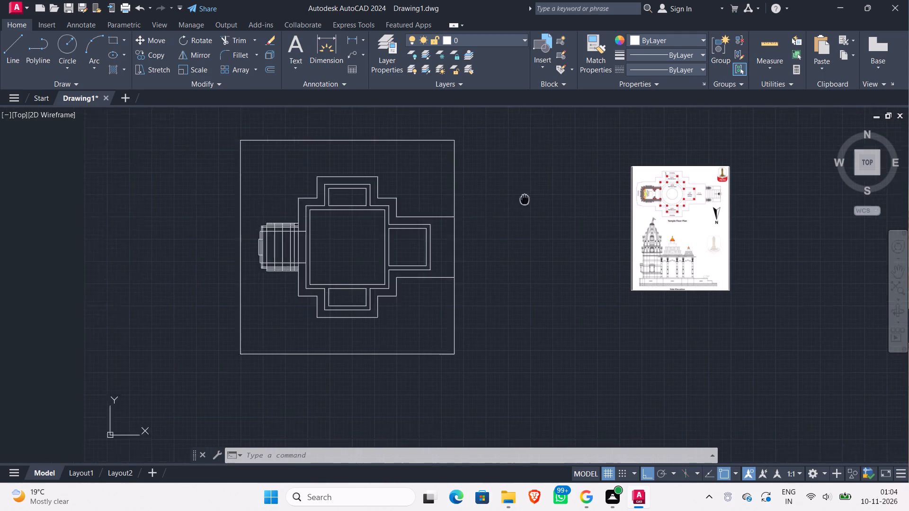
middle_drag(544, 196, 570, 195)
scroll(331, 220, up, 3)
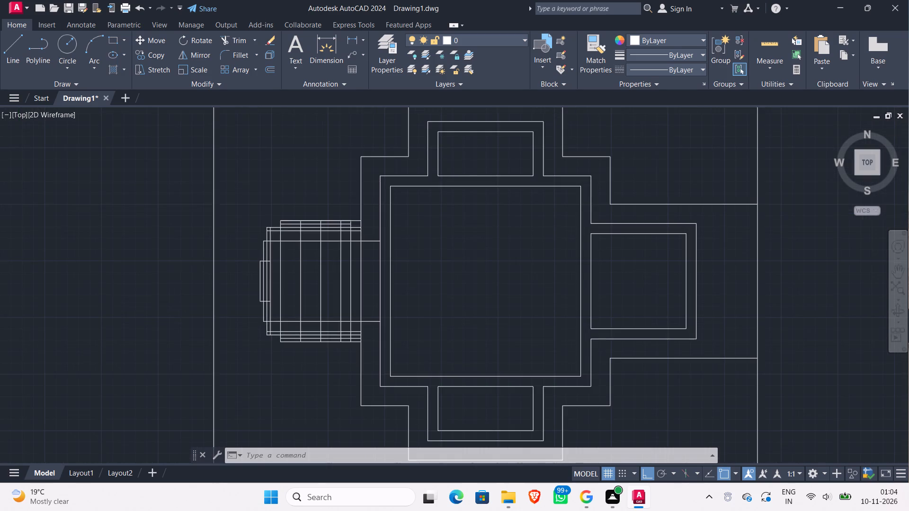
scroll(293, 217, up, 2)
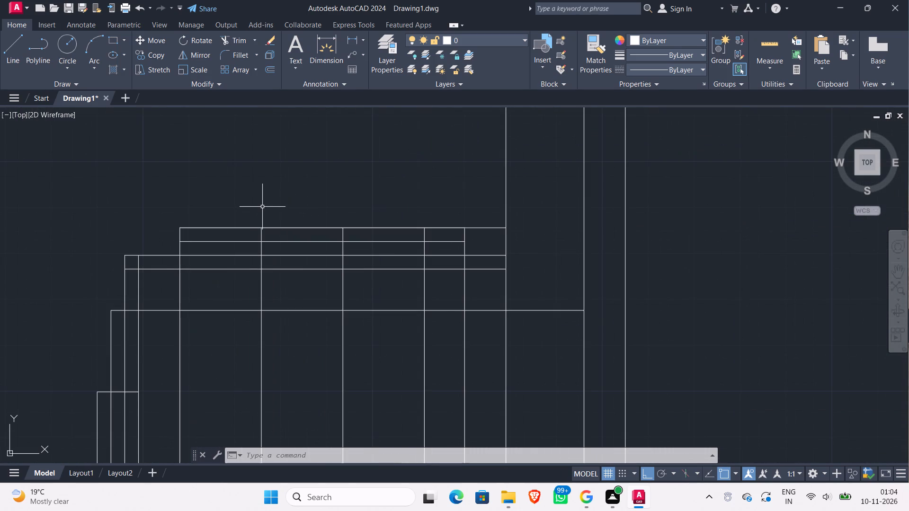
scroll(262, 207, down, 1)
scroll(262, 206, up, 1)
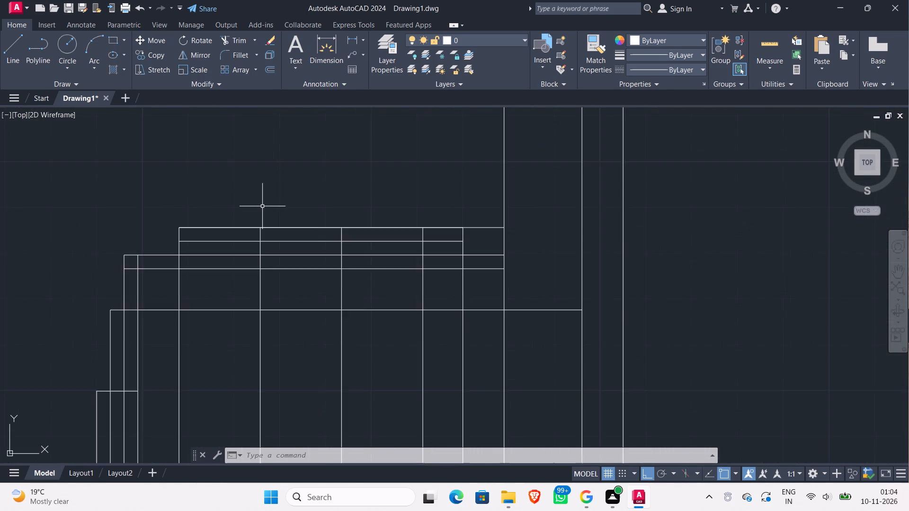
scroll(262, 206, up, 1)
scroll(391, 181, down, 2)
scroll(391, 181, up, 1)
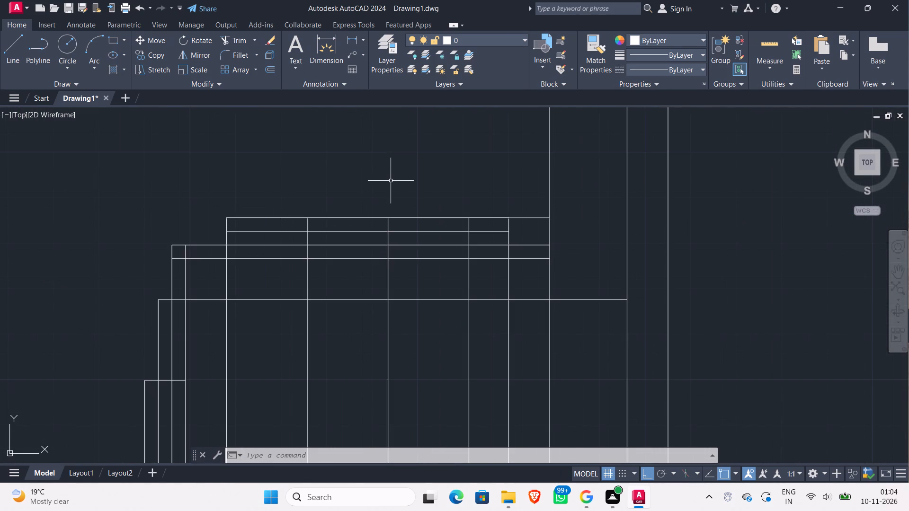
Extend the short second-outermost line of the Garbh Grah's upper wall to the adjoining vertical outline.
key(t)
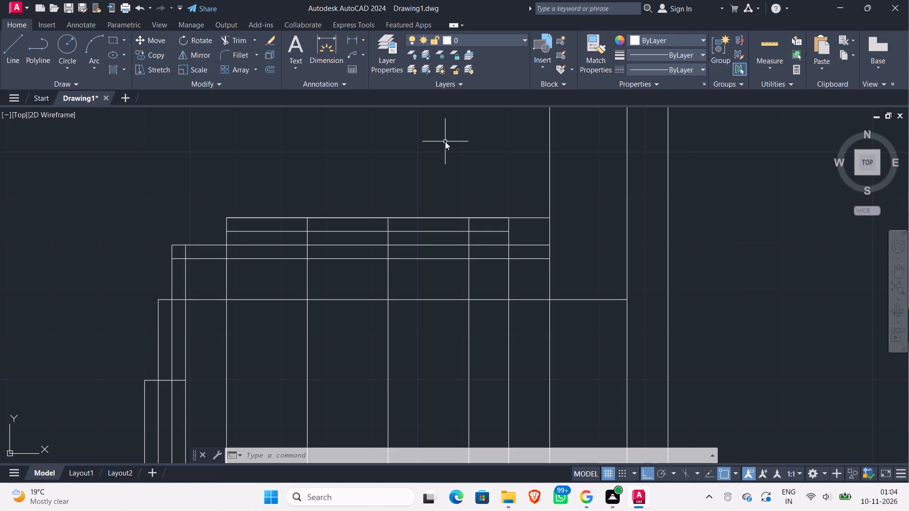
key(r)
key(Return)
key(Return)
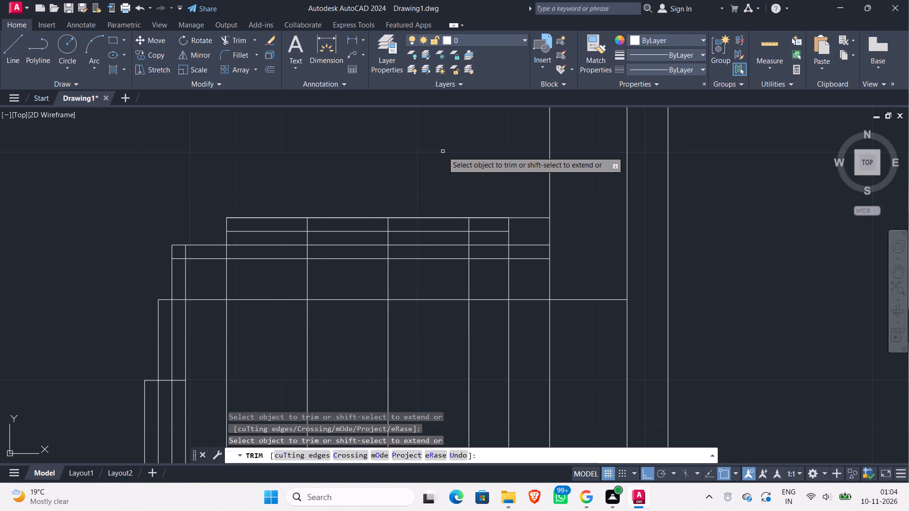
shift+click(484, 232)
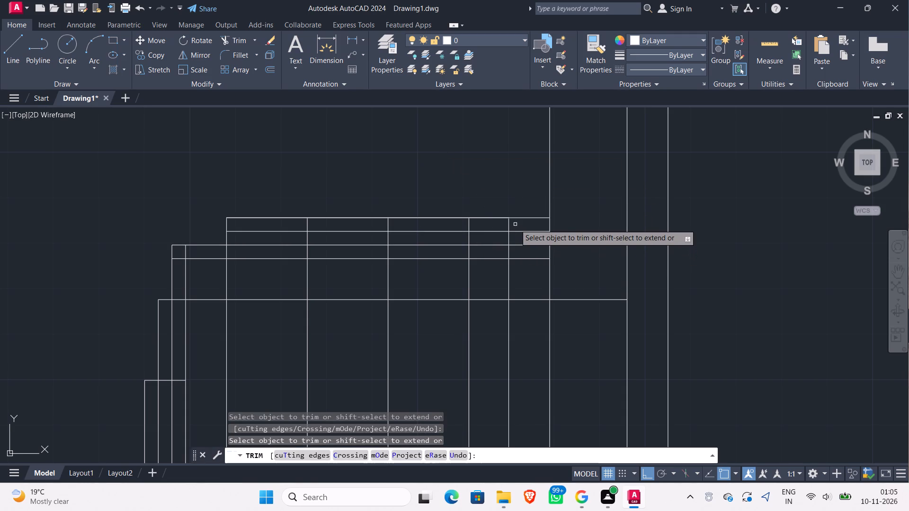
Compare the Garbh Grah's walls in the reference image with the drawn walls and dividers.
scroll(515, 224, down, 3)
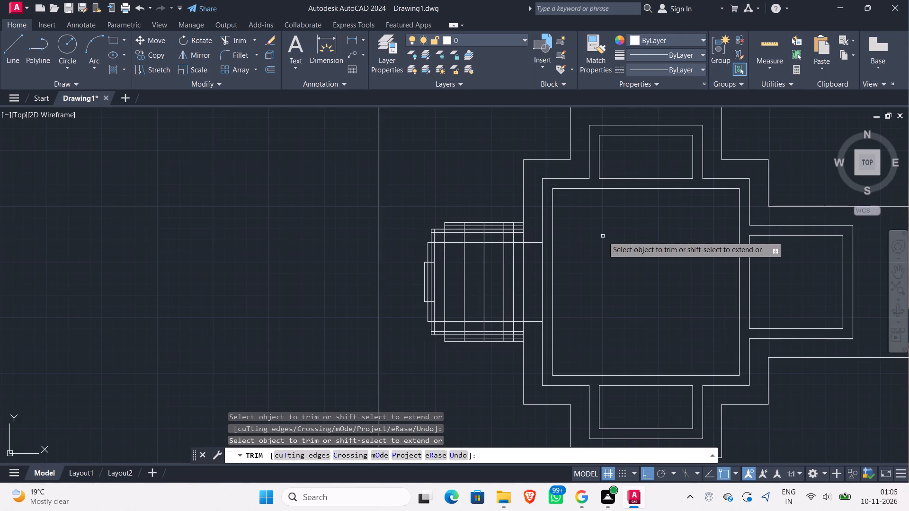
middle_drag(602, 236, 274, 235)
scroll(747, 217, down, 2)
middle_drag(740, 223, 472, 257)
scroll(602, 221, up, 6)
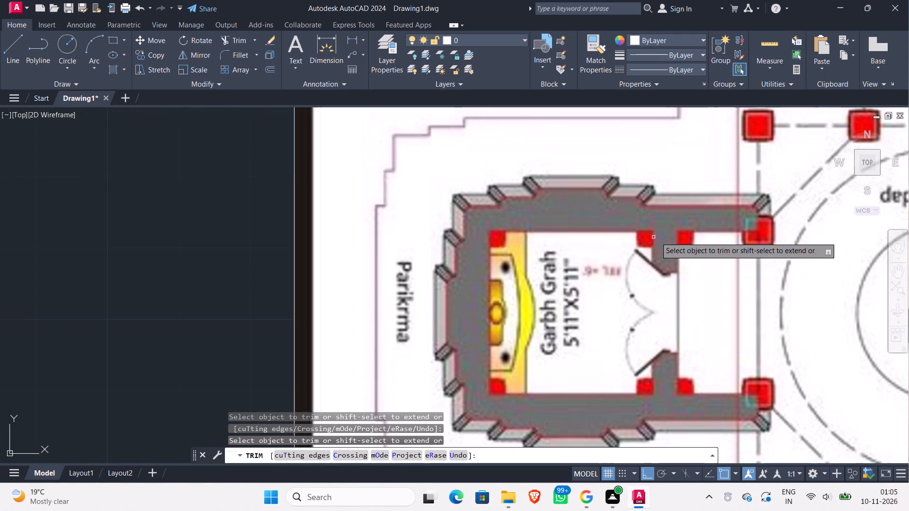
scroll(661, 223, down, 5)
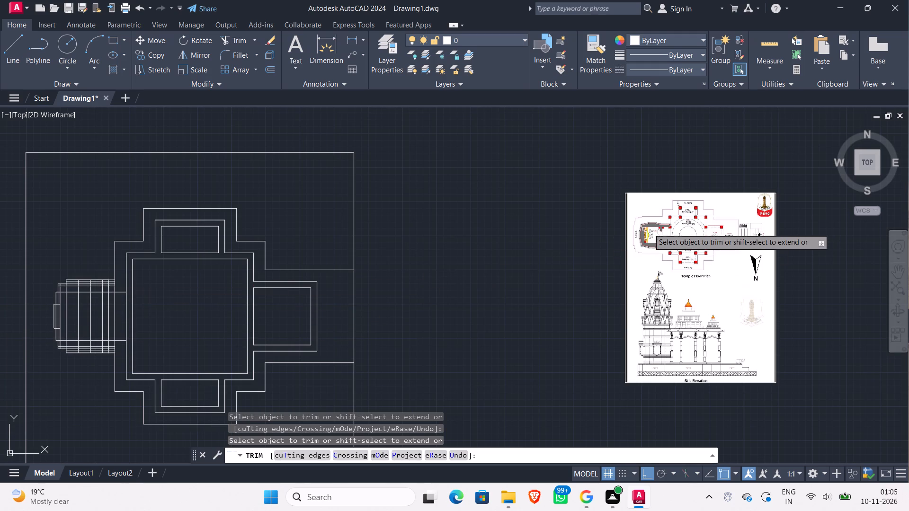
scroll(672, 219, up, 3)
scroll(630, 259, down, 2)
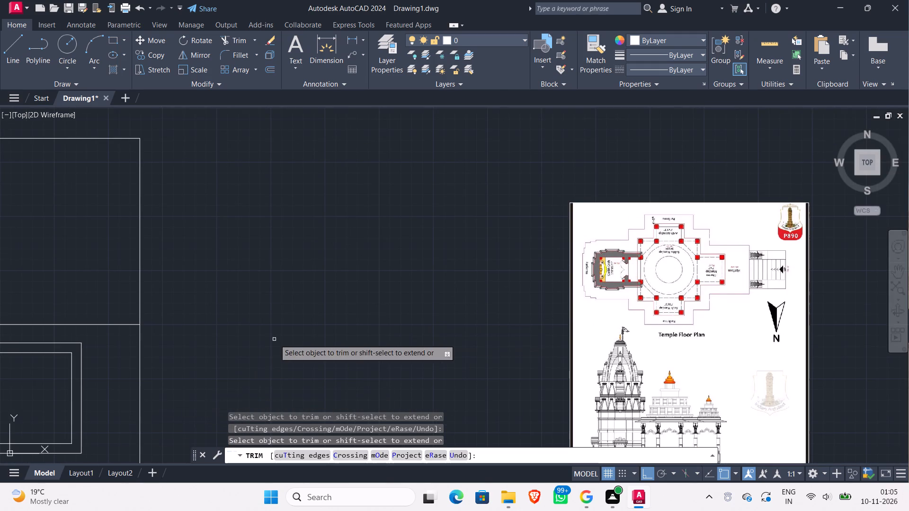
middle_drag(275, 337, 503, 184)
scroll(184, 275, down, 1)
middle_drag(132, 266, 195, 273)
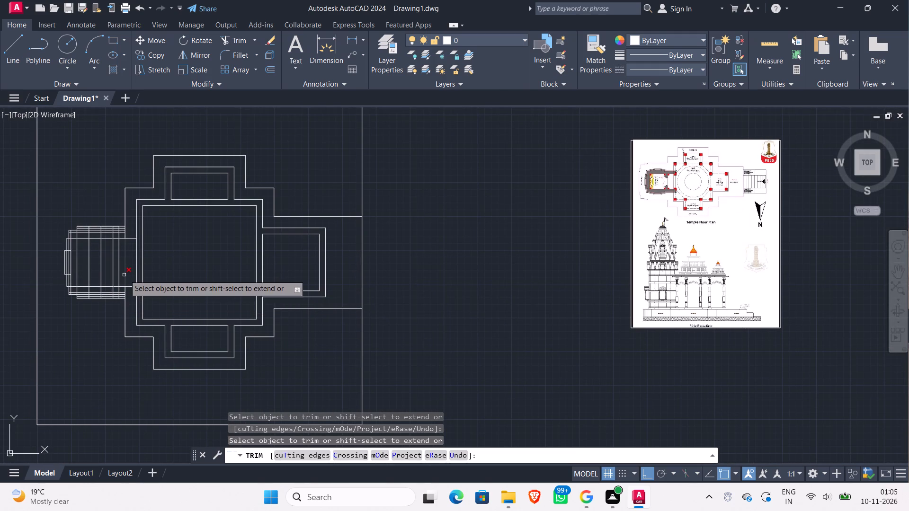
middle_drag(95, 339, 126, 335)
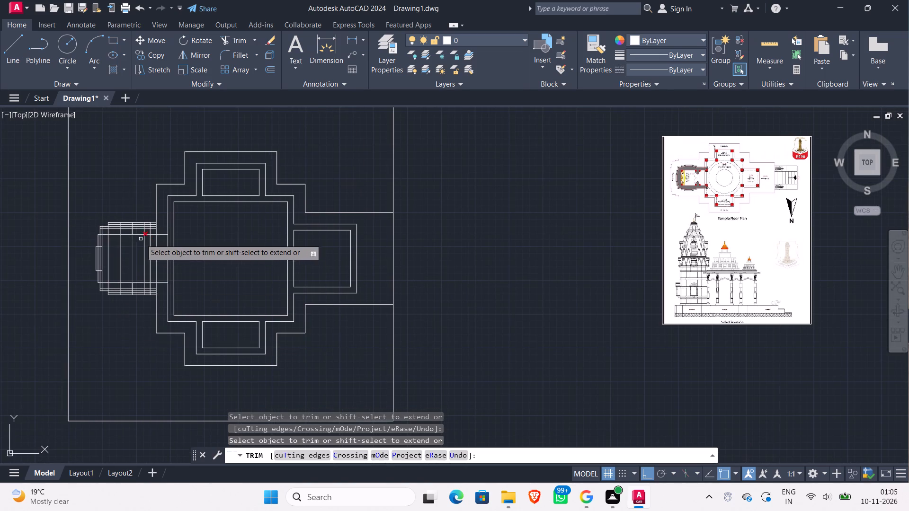
Trim away all segments of the Garbh Grah's extra vertical divider nearest the adjoining outline, from the upper wall down through the room.
scroll(149, 244, up, 3)
scroll(151, 204, up, 2)
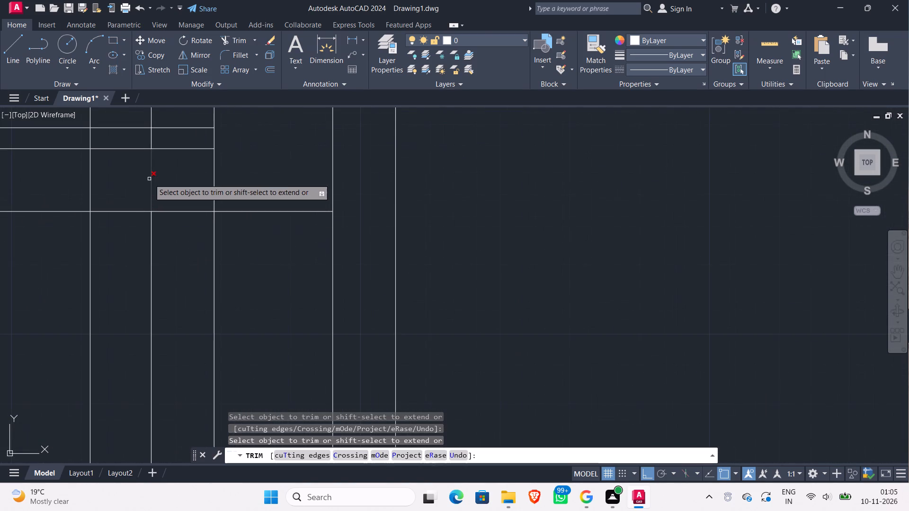
middle_drag(149, 178, 161, 269)
scroll(164, 198, up, 2)
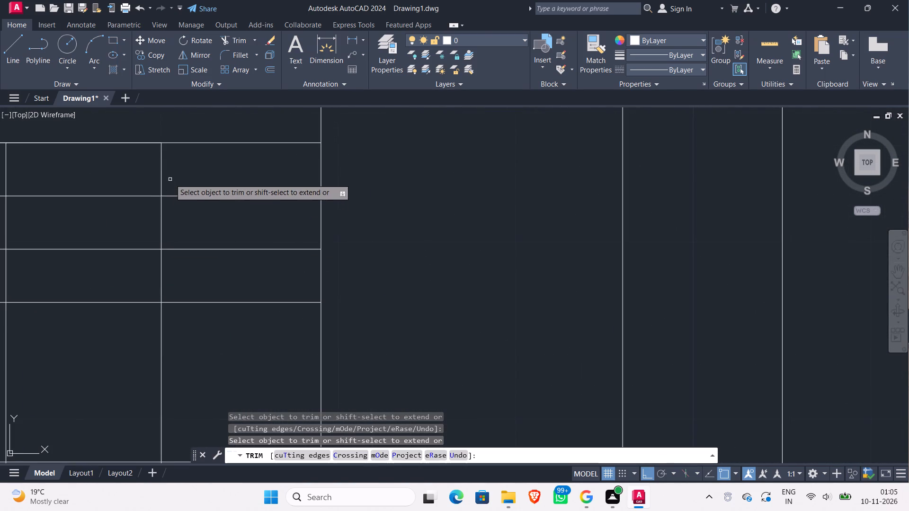
click(170, 179)
click(130, 176)
click(173, 230)
click(134, 235)
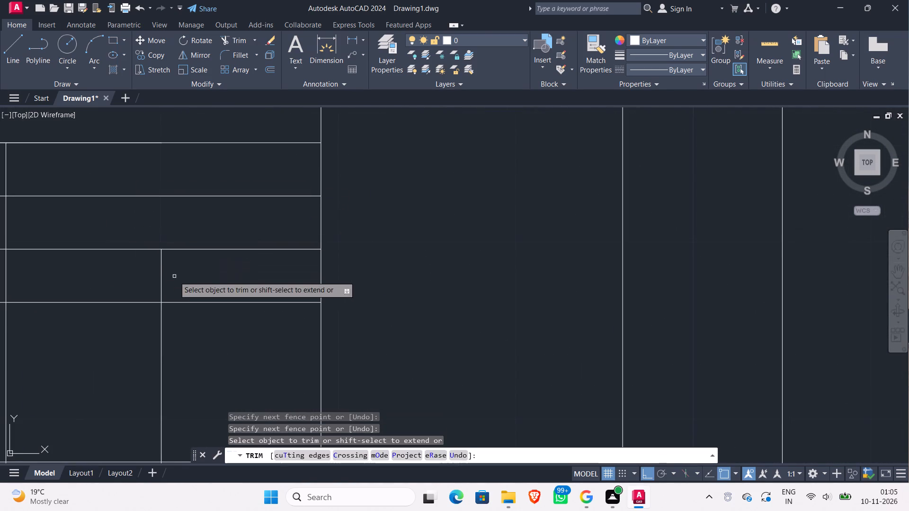
click(179, 279)
click(132, 288)
scroll(186, 362, down, 1)
middle_drag(186, 362, 183, 257)
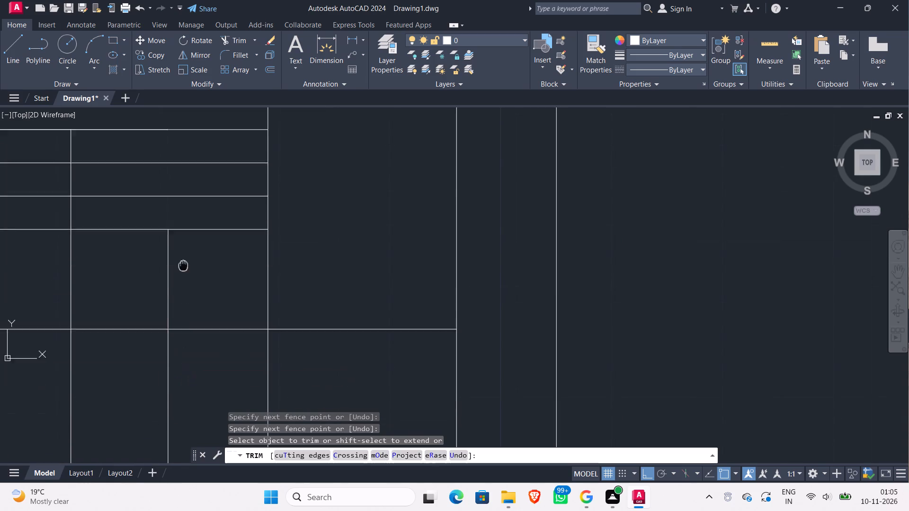
middle_drag(183, 257, 183, 254)
click(179, 269)
click(128, 275)
scroll(176, 290, down, 1)
middle_drag(177, 290, 174, 172)
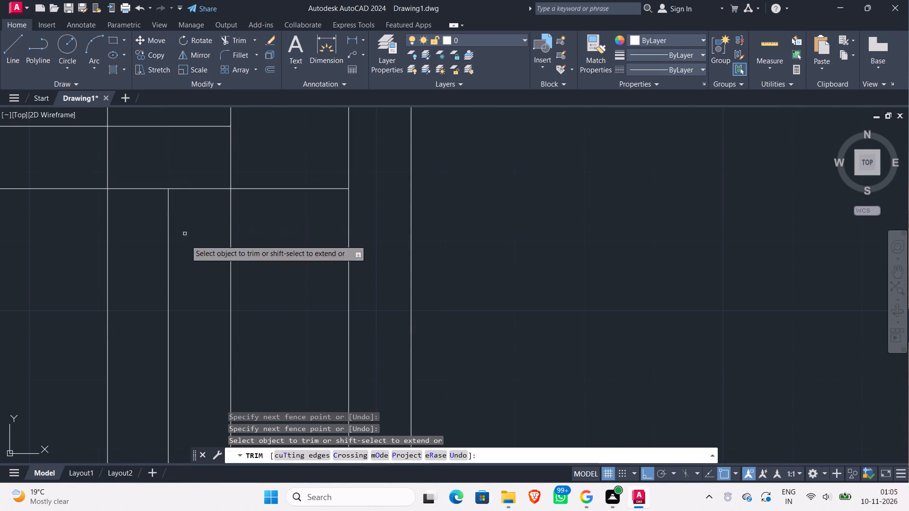
click(189, 269)
click(162, 269)
scroll(164, 282, down, 2)
Check the Garbh Grah's remaining dividers against the reference image's wall and room layout.
middle_drag(165, 282, 177, 70)
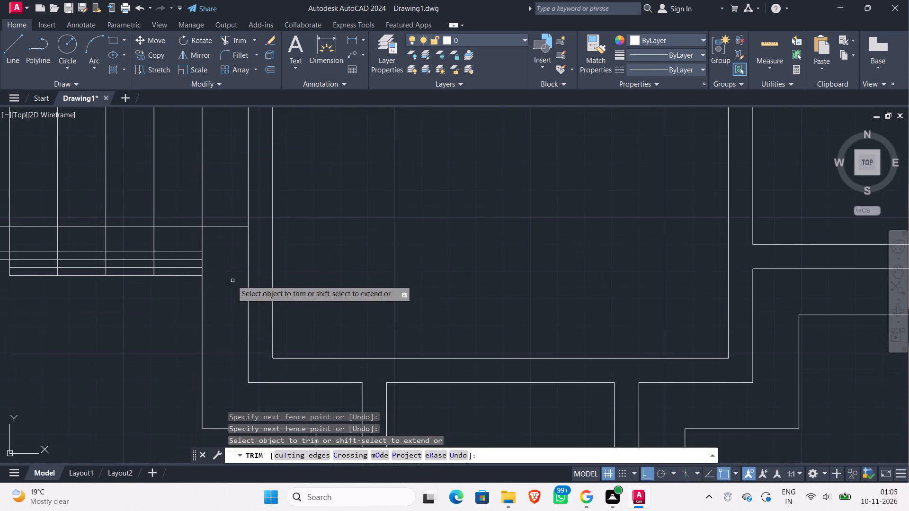
middle_drag(182, 310, 189, 420)
scroll(189, 279, down, 1)
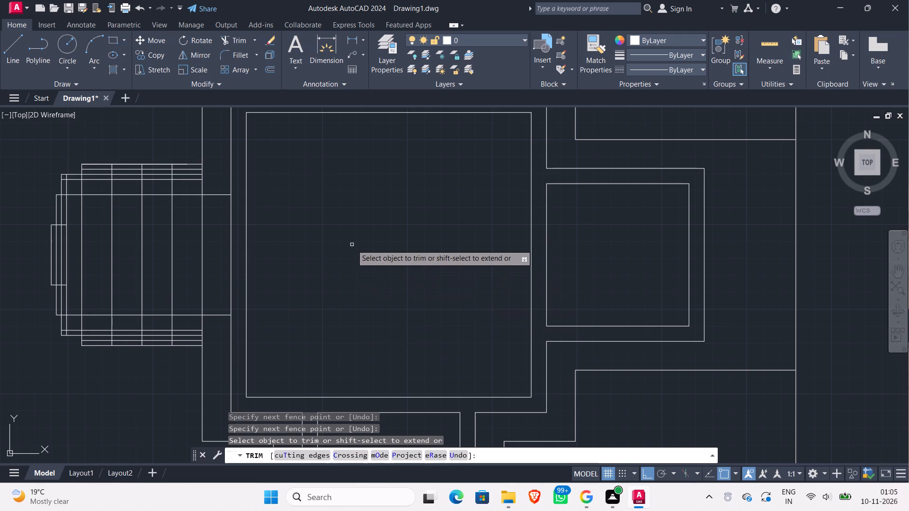
scroll(358, 247, down, 2)
middle_drag(359, 247, 347, 294)
scroll(828, 218, up, 3)
scroll(794, 198, up, 2)
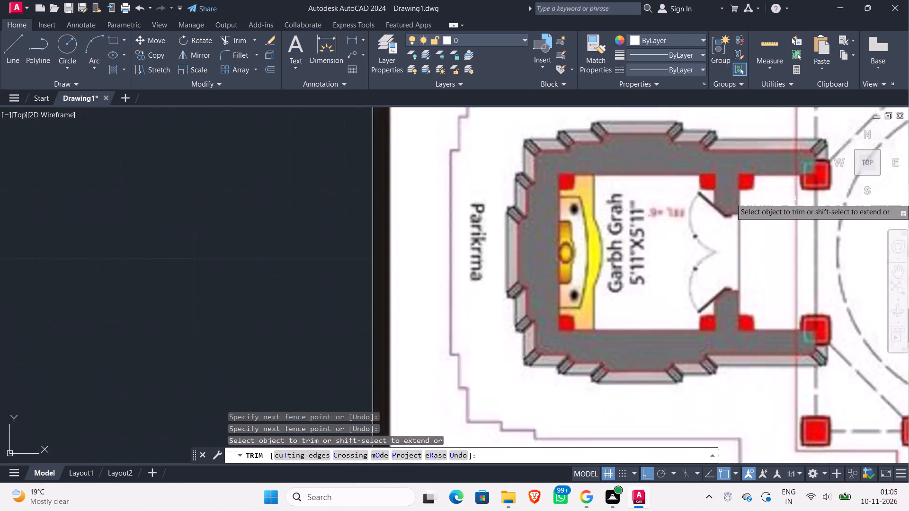
scroll(763, 189, down, 6)
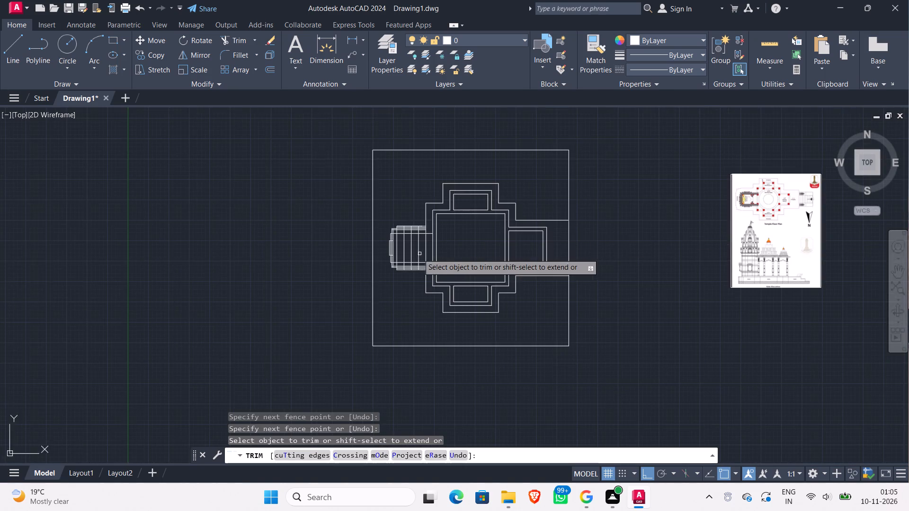
scroll(386, 243, up, 3)
scroll(470, 185, down, 2)
scroll(586, 209, down, 1)
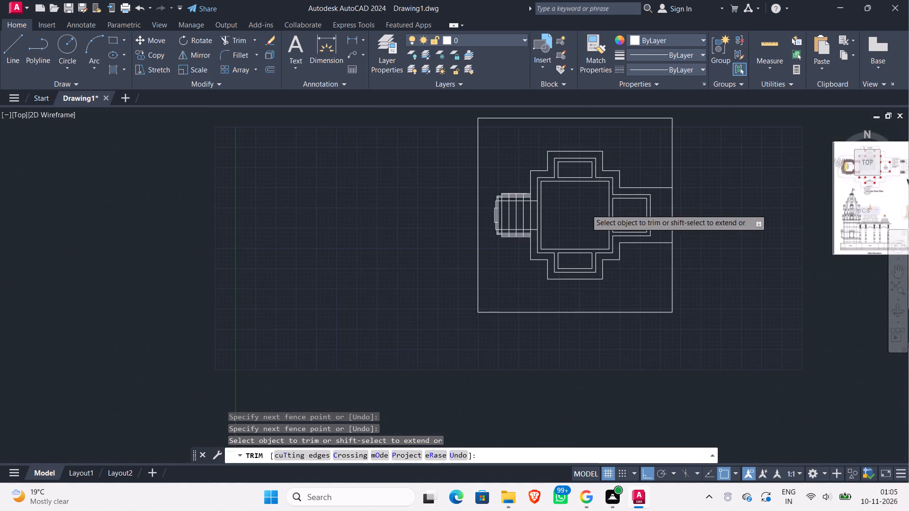
middle_drag(586, 209, 195, 278)
scroll(454, 231, up, 4)
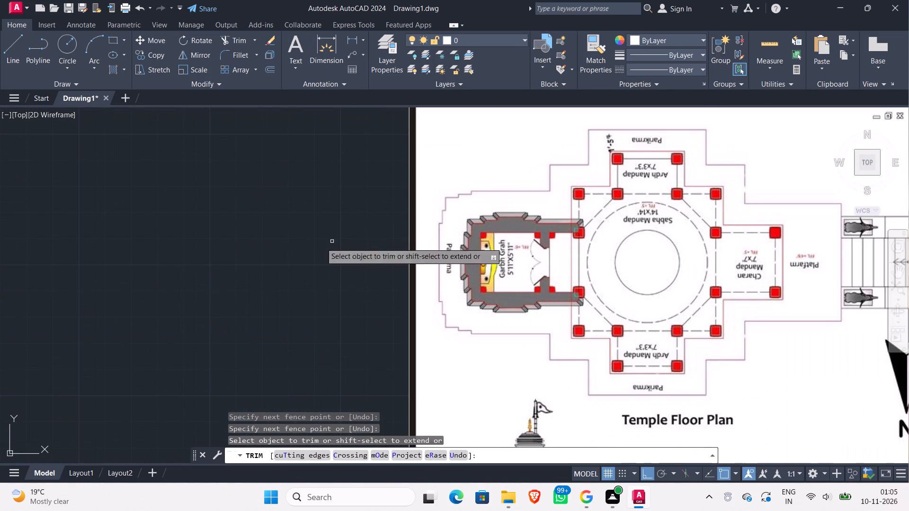
middle_drag(250, 246, 396, 203)
scroll(375, 197, down, 2)
middle_drag(296, 243, 775, 130)
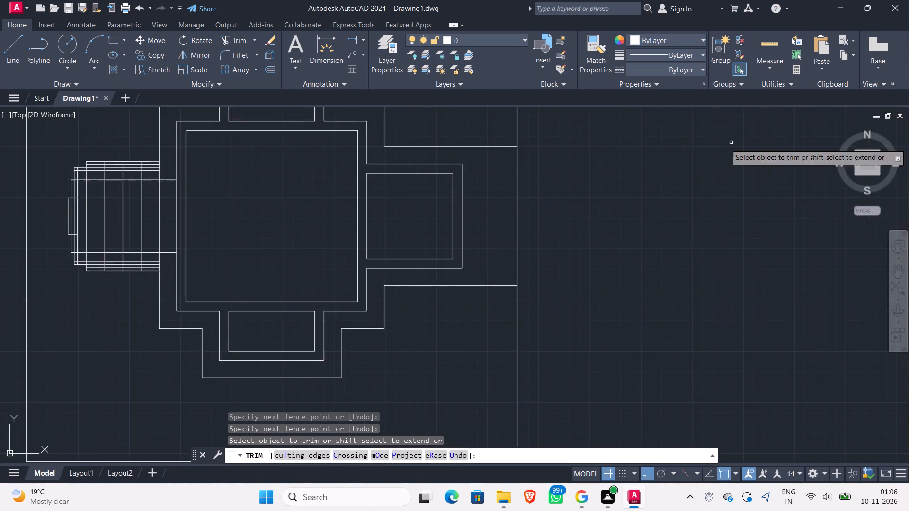
scroll(694, 150, down, 2)
middle_drag(456, 241, 401, 302)
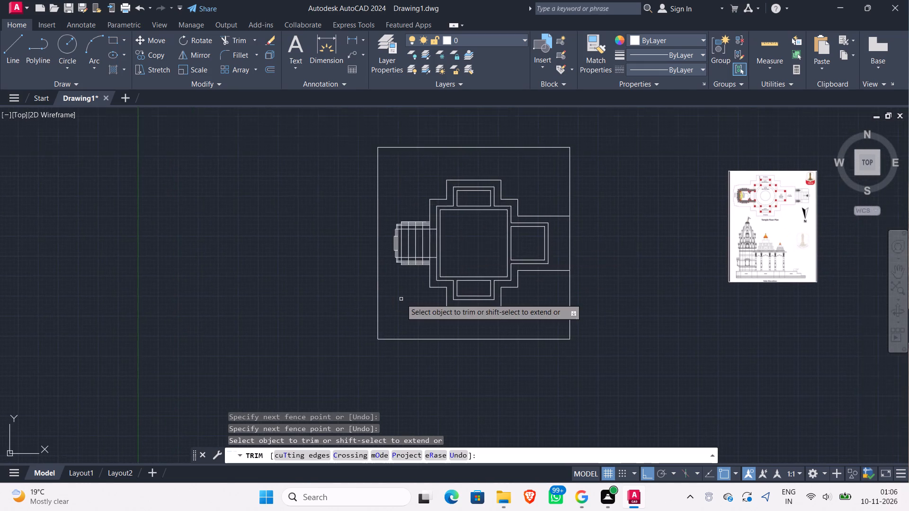
Trim the three inner vertical dividers out of the Garbh Grah's room between the innermost upper and lower wall lines.
scroll(401, 295, up, 1)
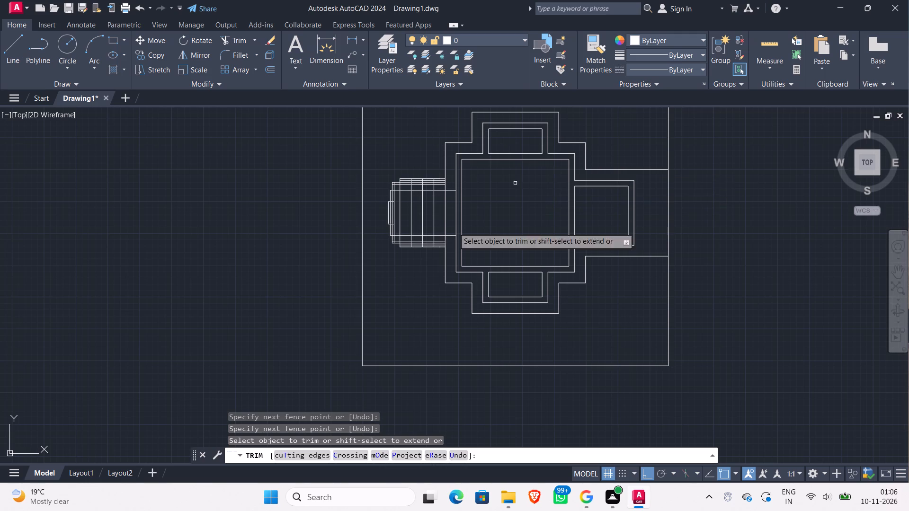
scroll(438, 209, up, 3)
click(427, 211)
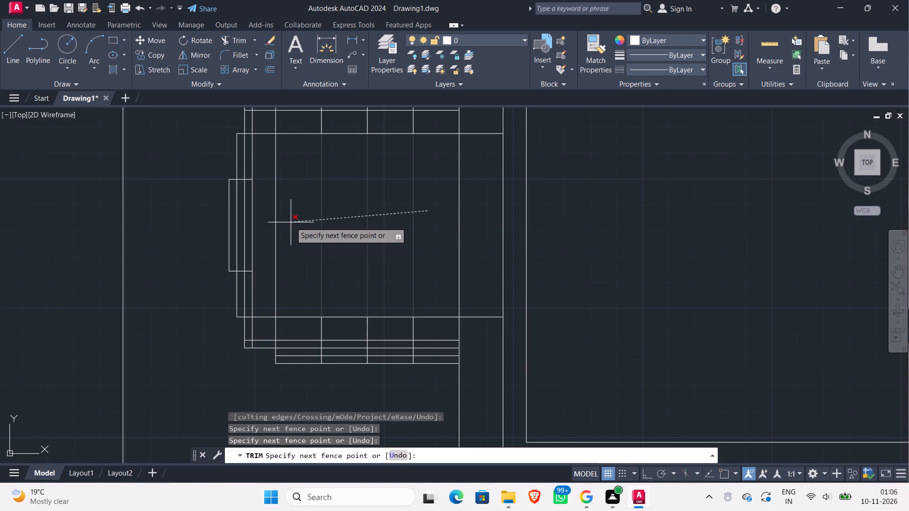
click(299, 222)
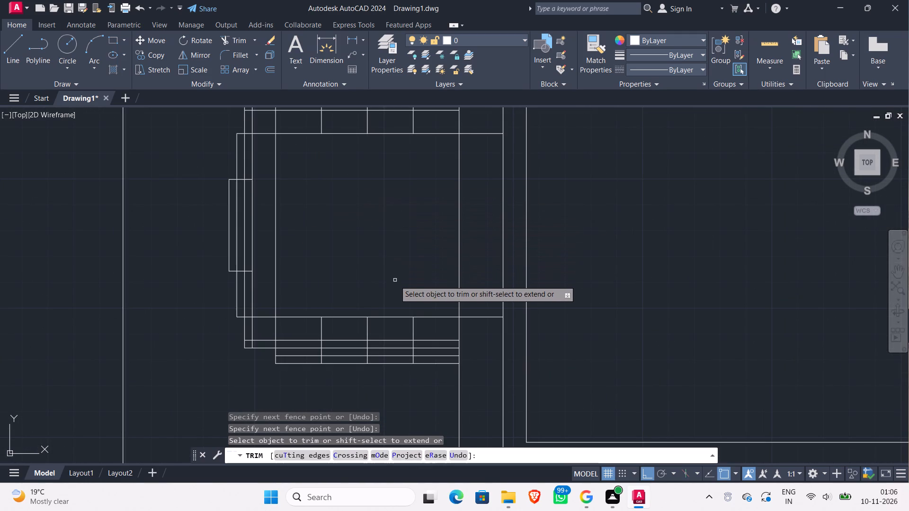
Trim the three short vertical dividers between the room line and the nearest wall line in the Garbh Grah's upper and lower walls.
scroll(394, 280, down, 1)
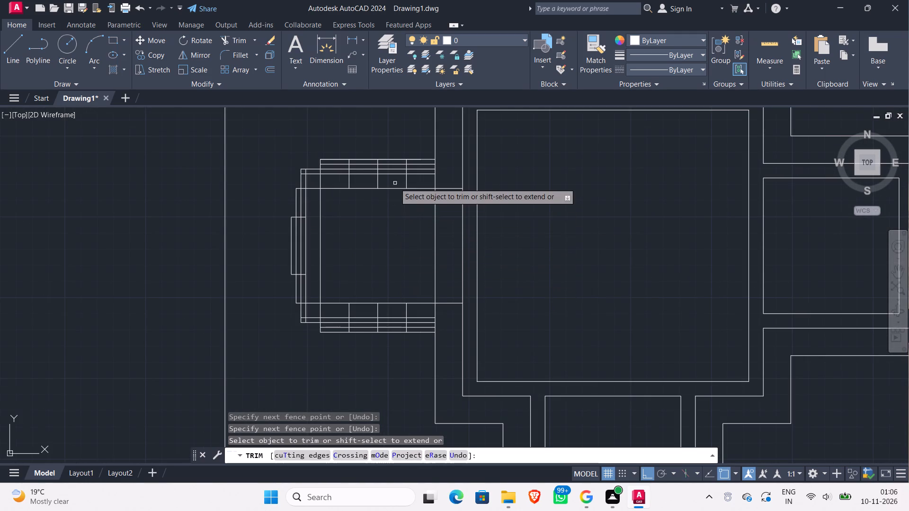
middle_drag(398, 248, 251, 268)
scroll(247, 203, up, 1)
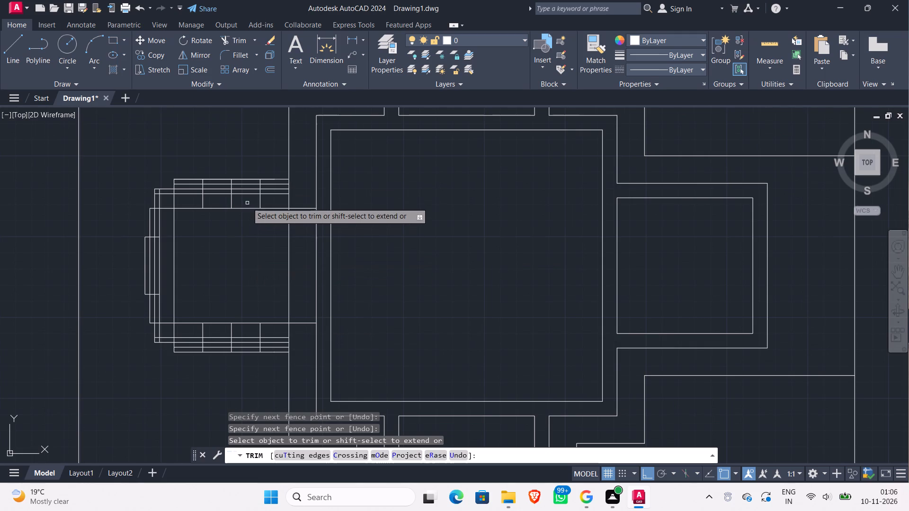
click(273, 194)
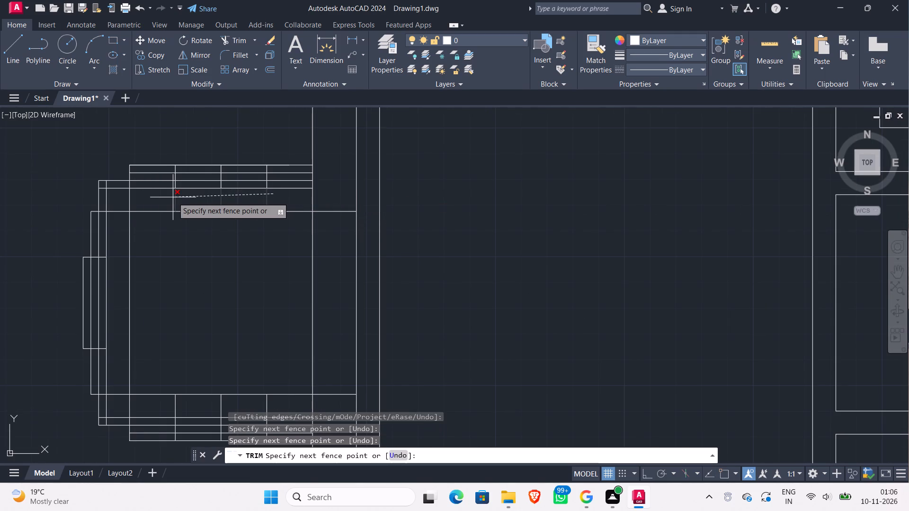
click(173, 197)
scroll(209, 267, down, 1)
middle_drag(209, 266, 247, 146)
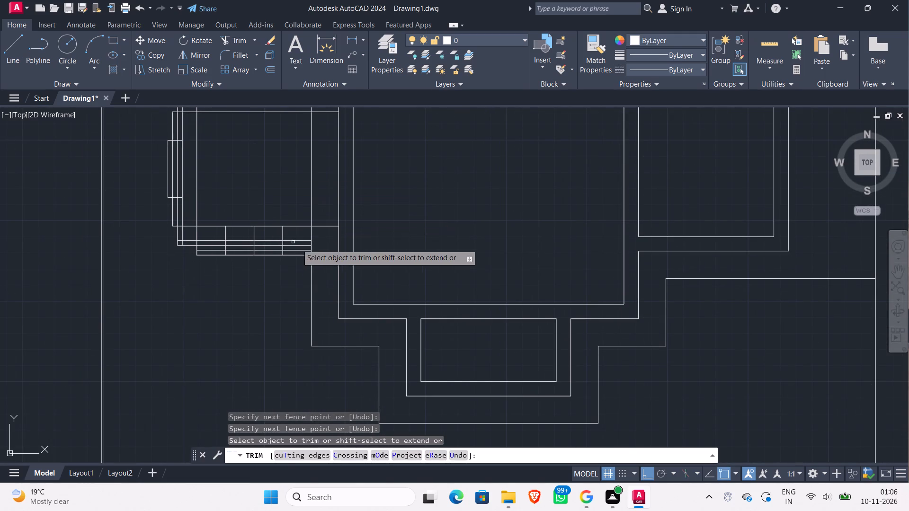
click(290, 234)
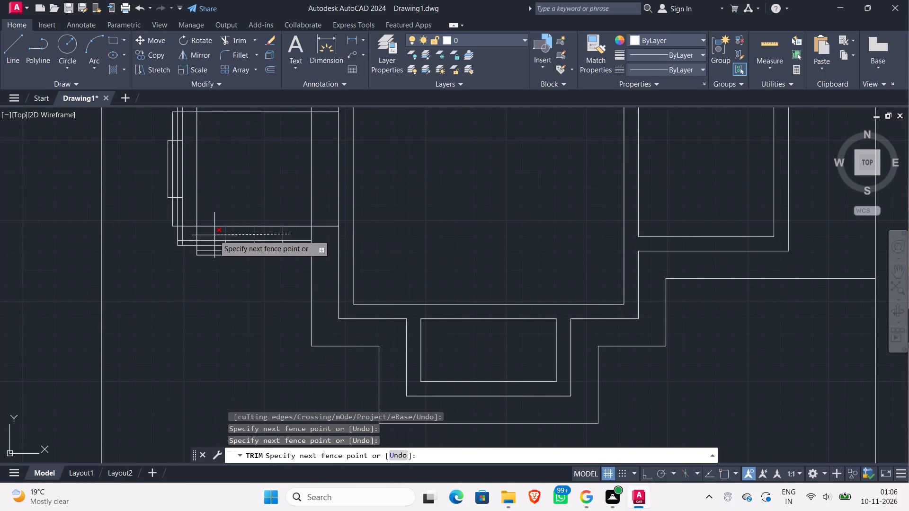
click(214, 235)
Compare the Garbh Grah's walls and their junction with the Sabha Mandap in the reference image against the drawn plan.
scroll(238, 187, down, 1)
middle_drag(238, 187, 172, 290)
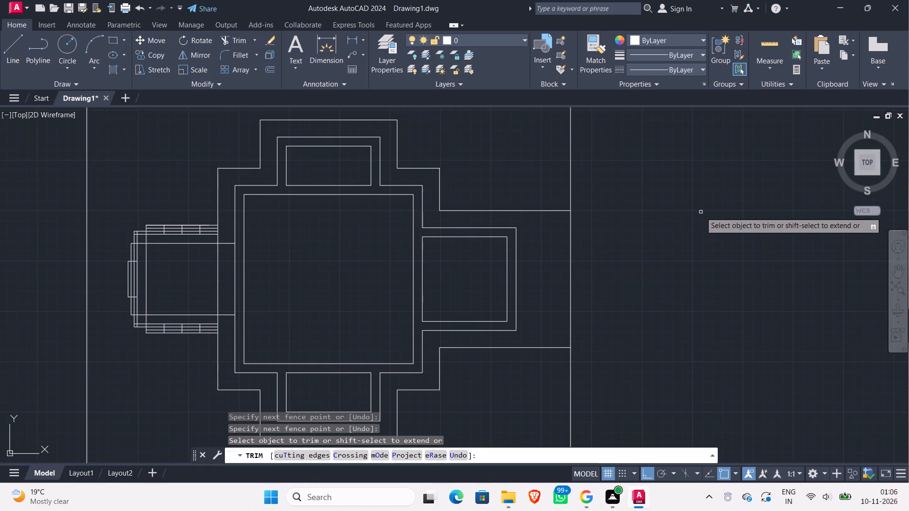
scroll(699, 216, down, 2)
middle_drag(699, 216, 428, 255)
scroll(699, 216, up, 1)
scroll(598, 208, up, 2)
scroll(638, 222, up, 2)
scroll(720, 194, up, 2)
scroll(720, 194, down, 6)
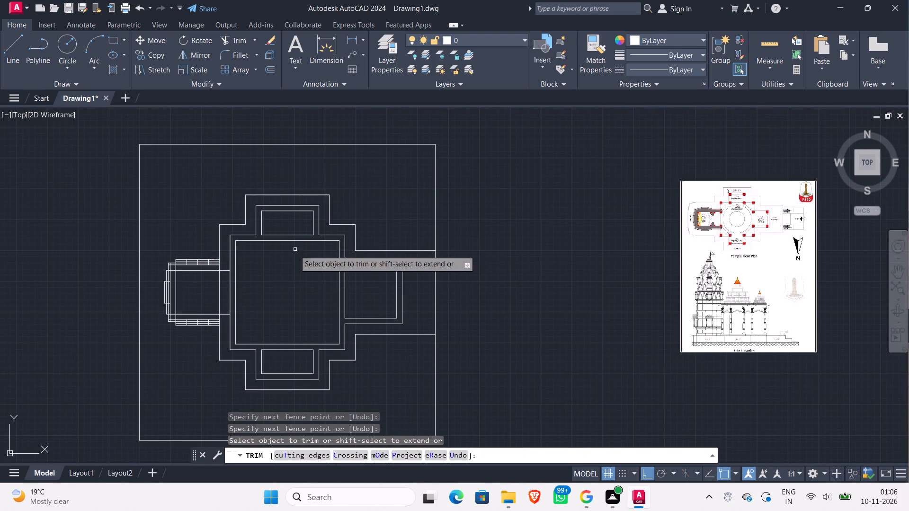
scroll(753, 203, up, 2)
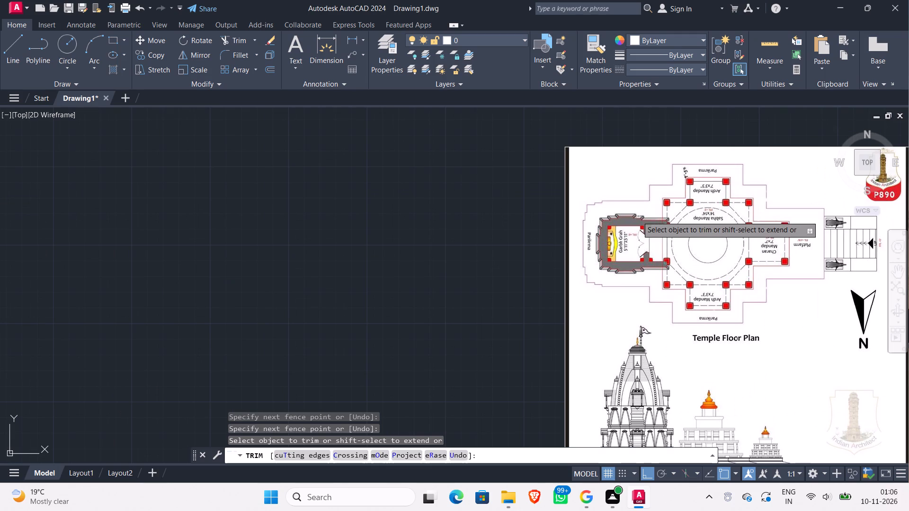
scroll(635, 217, down, 3)
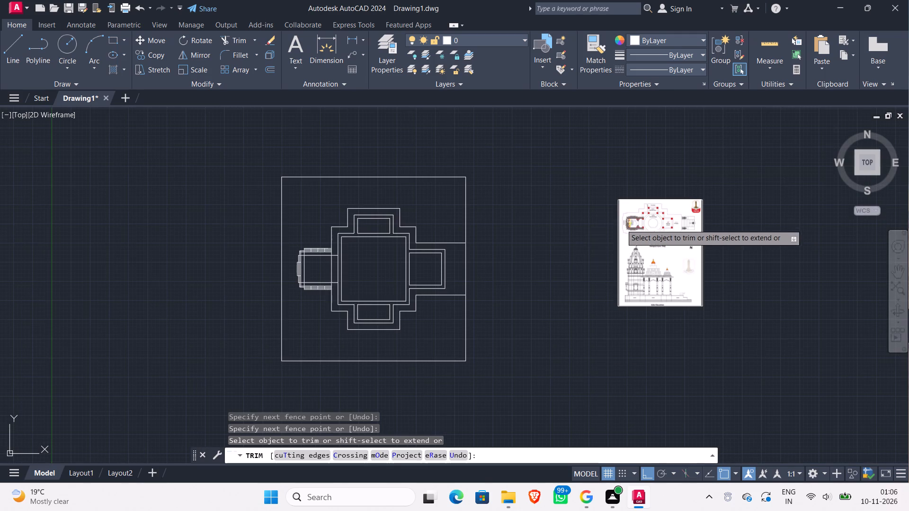
scroll(328, 262, up, 3)
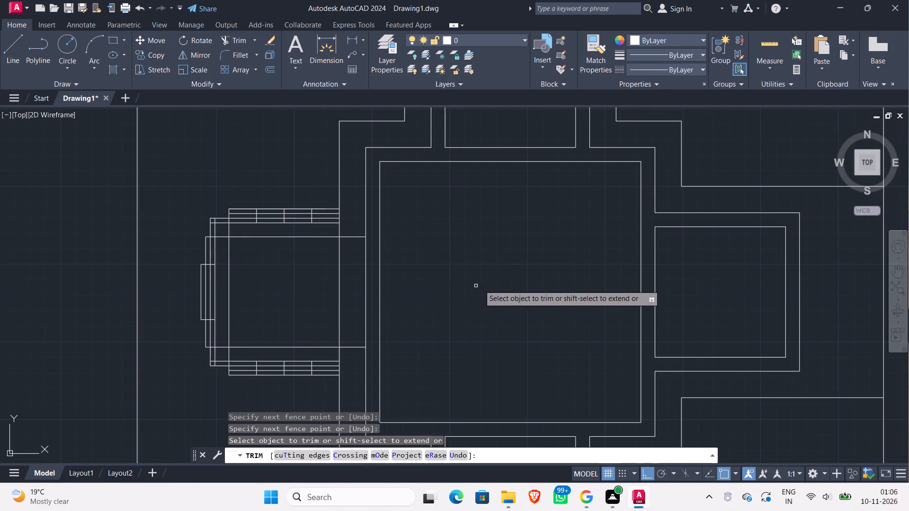
scroll(482, 284, down, 1)
middle_drag(482, 283, 380, 275)
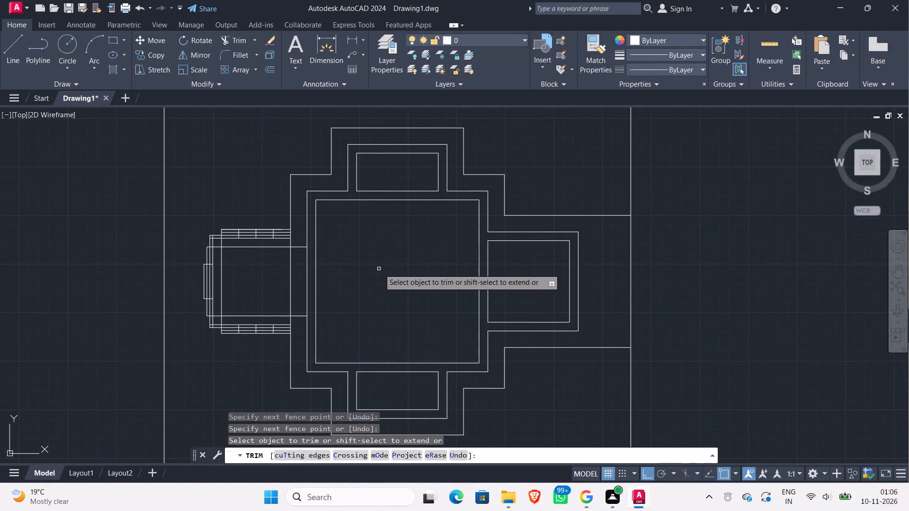
scroll(757, 263, down, 2)
middle_drag(757, 263, 578, 271)
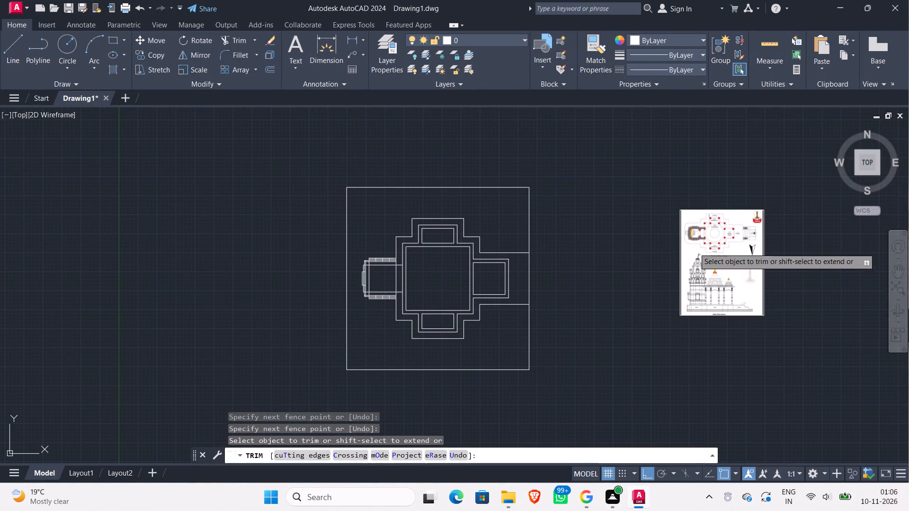
scroll(702, 236, up, 3)
scroll(674, 199, up, 1)
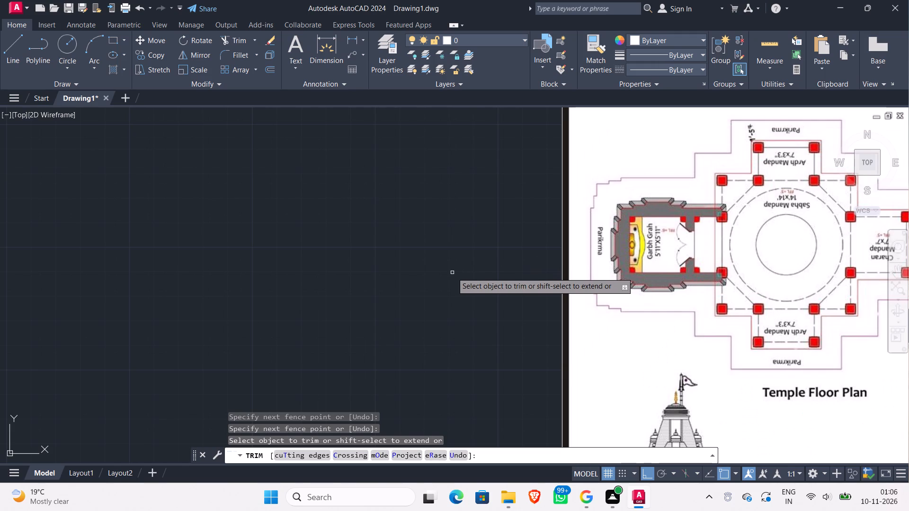
scroll(453, 270, down, 3)
middle_drag(381, 272, 671, 233)
scroll(316, 267, up, 2)
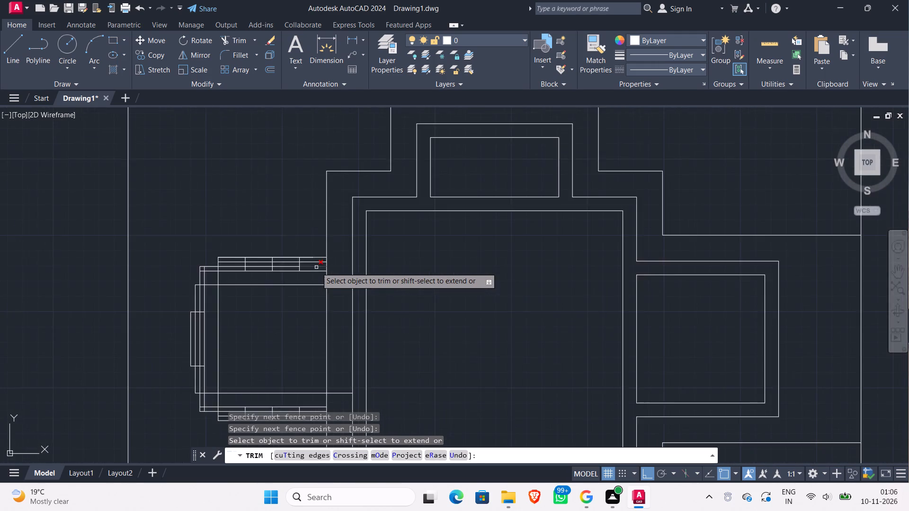
scroll(316, 267, up, 3)
scroll(393, 260, down, 2)
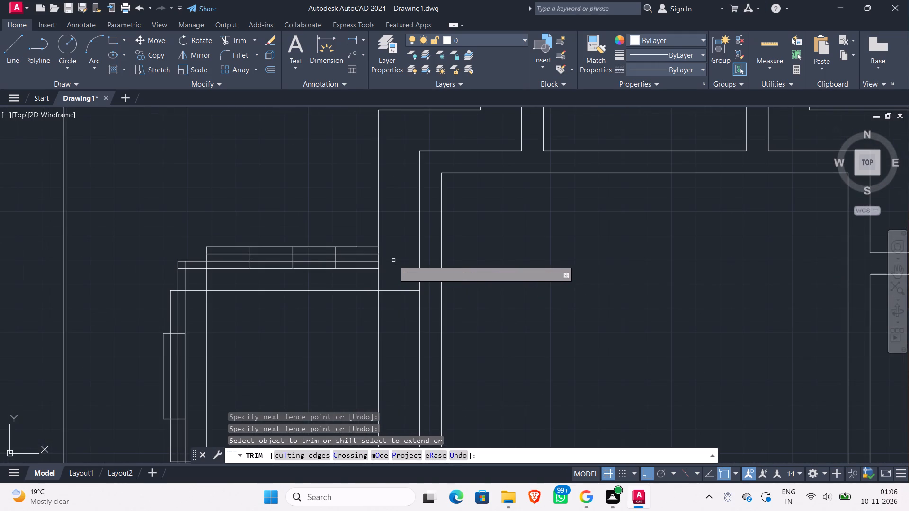
scroll(393, 261, down, 1)
middle_drag(393, 261, 298, 273)
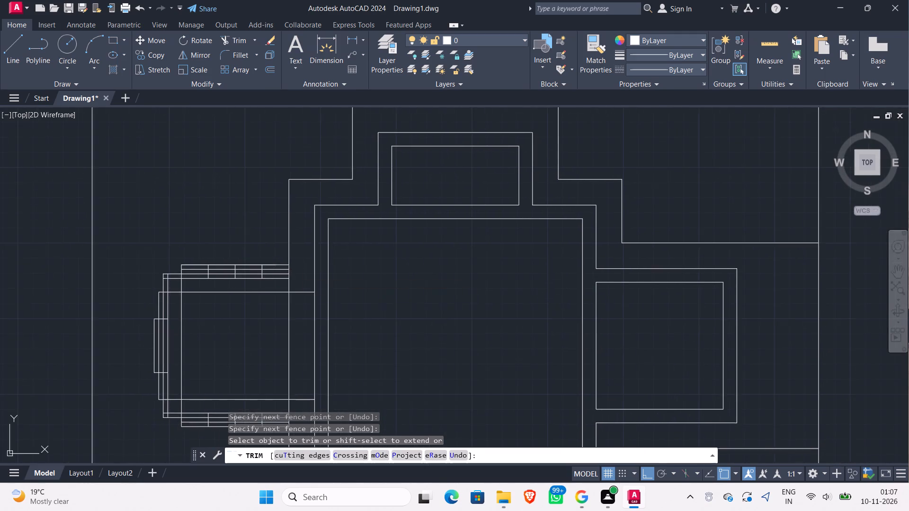
scroll(298, 273, down, 1)
middle_drag(436, 284, 171, 288)
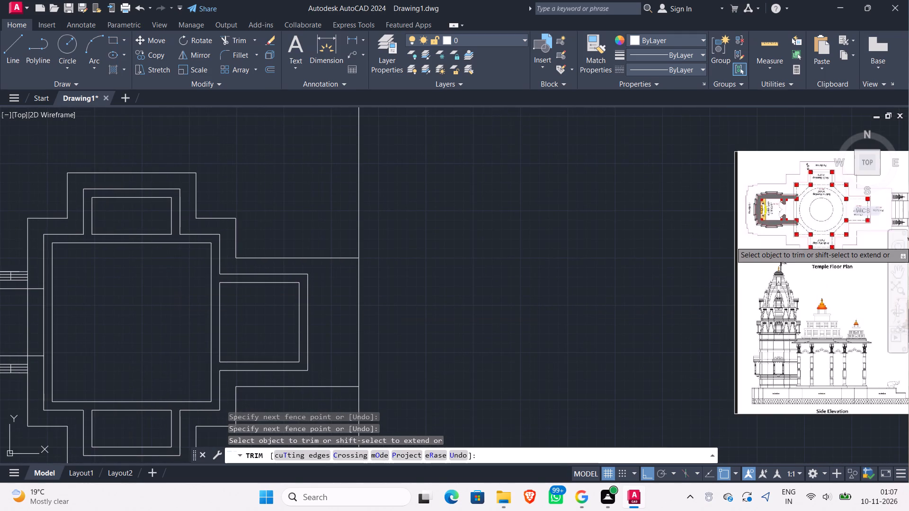
scroll(908, 197, up, 2)
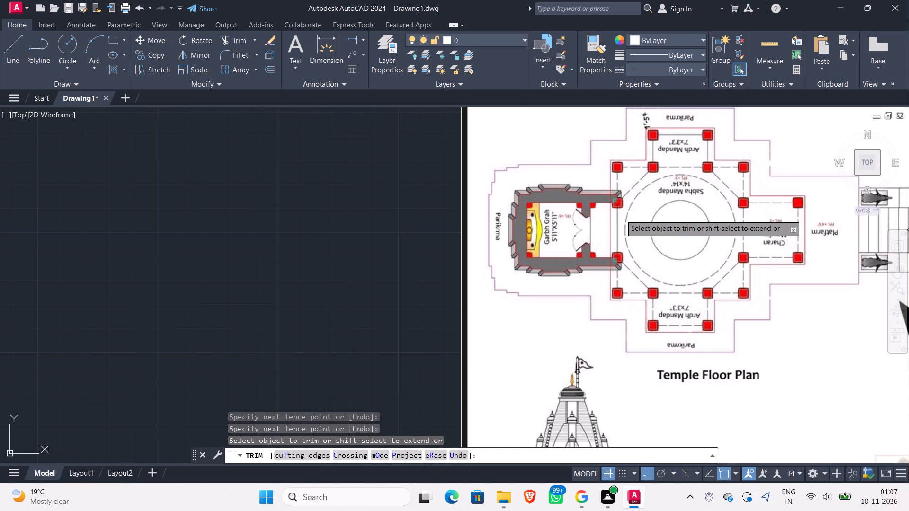
scroll(619, 217, down, 2)
middle_drag(410, 260, 908, 161)
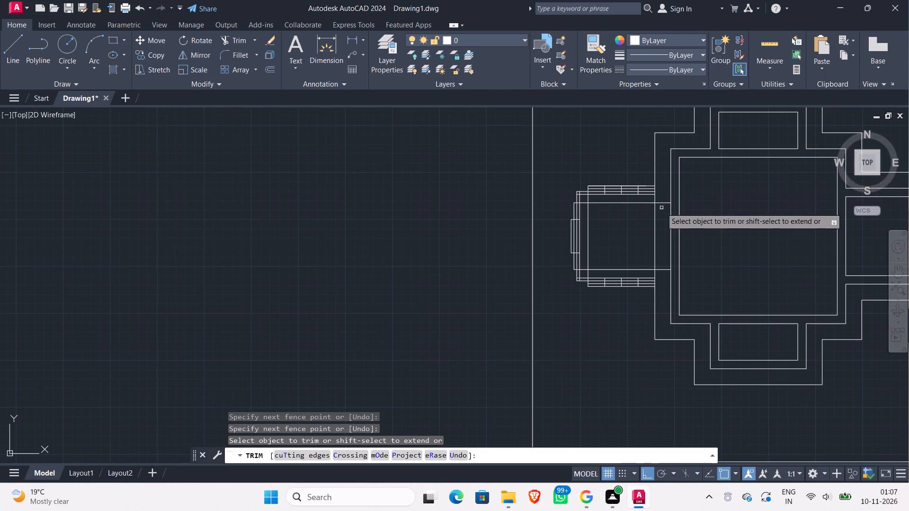
middle_drag(624, 208, 507, 219)
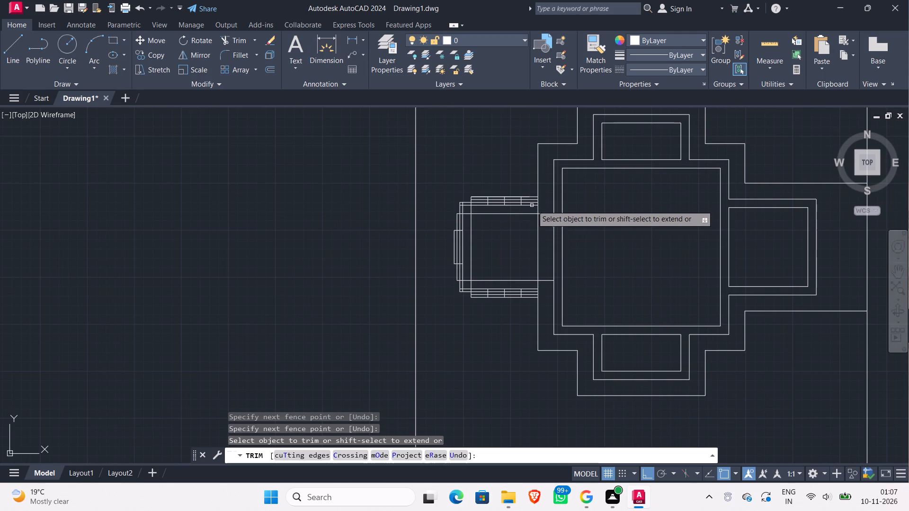
scroll(533, 204, up, 2)
scroll(560, 213, down, 2)
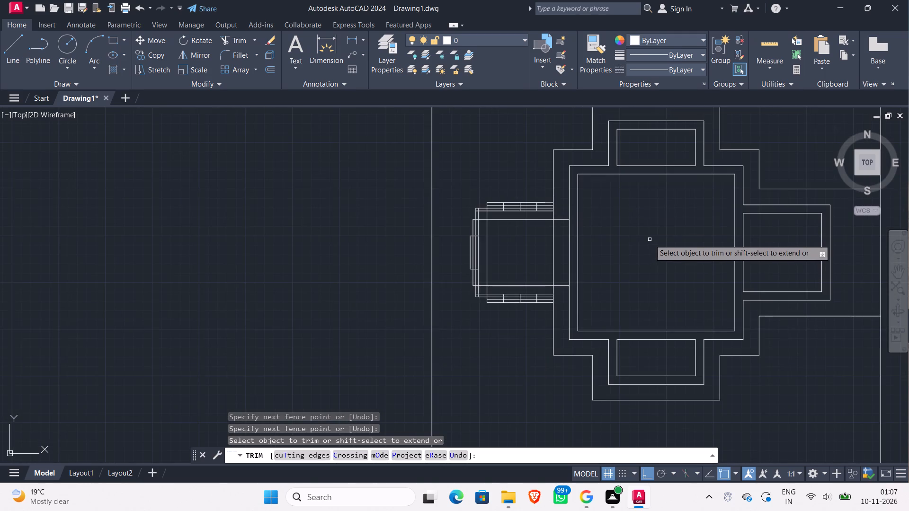
middle_drag(650, 239, 507, 247)
scroll(504, 245, down, 2)
middle_drag(703, 235, 605, 263)
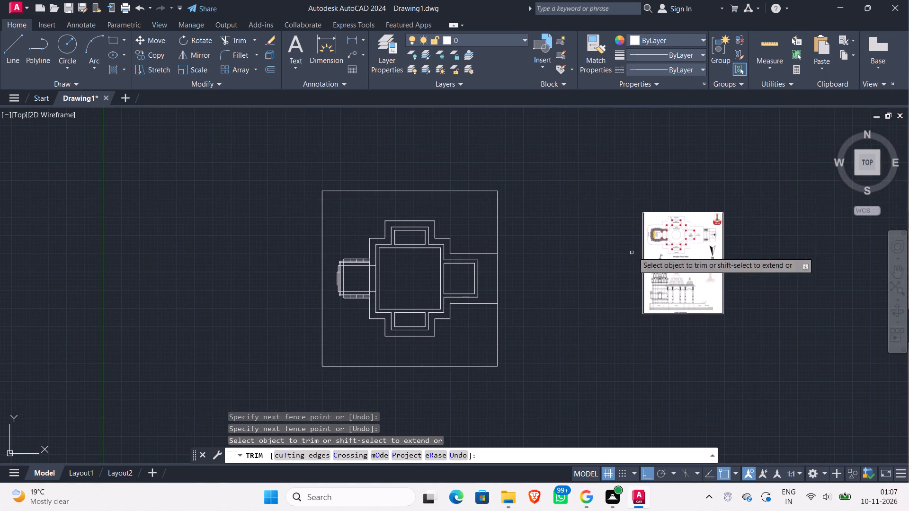
scroll(663, 229, up, 5)
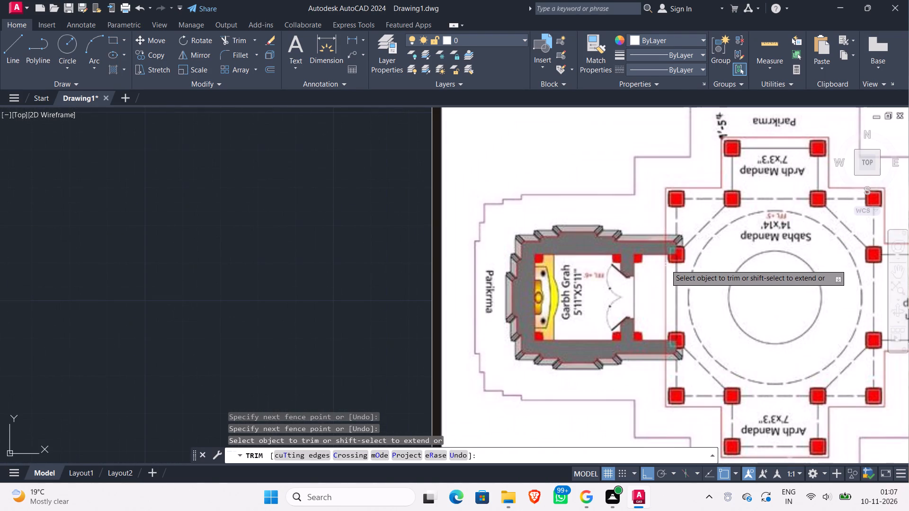
scroll(665, 263, down, 5)
scroll(317, 314, up, 2)
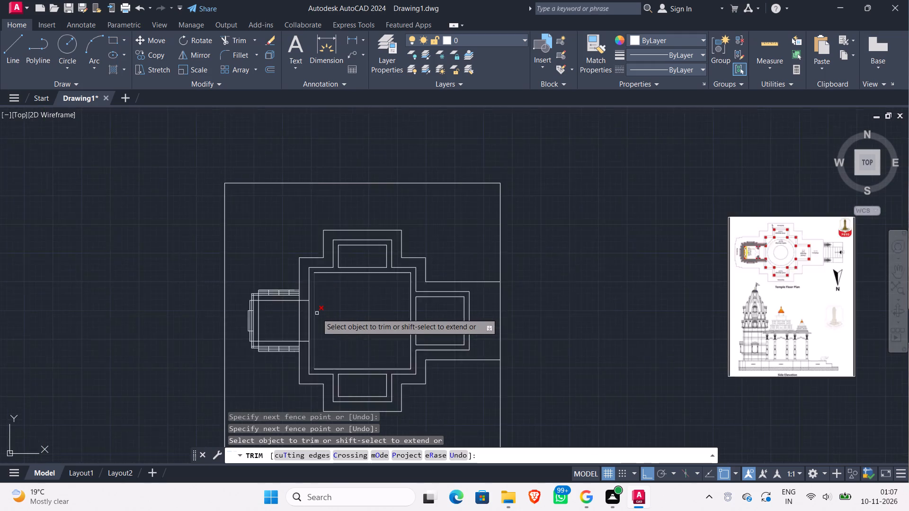
Extend the upper and lower Garbh Grah wall lines nearest the room lines to the Sabha Mandap's outer wall line.
scroll(300, 302, up, 2)
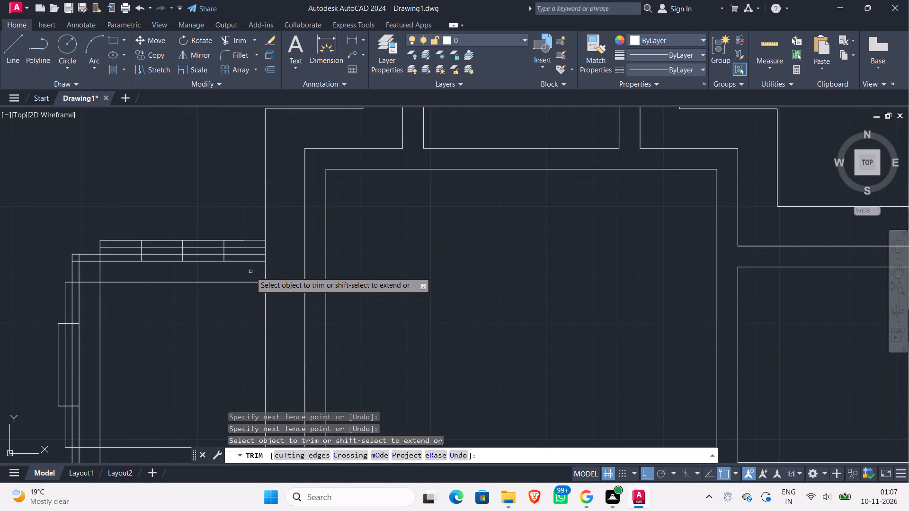
shift+click(249, 269)
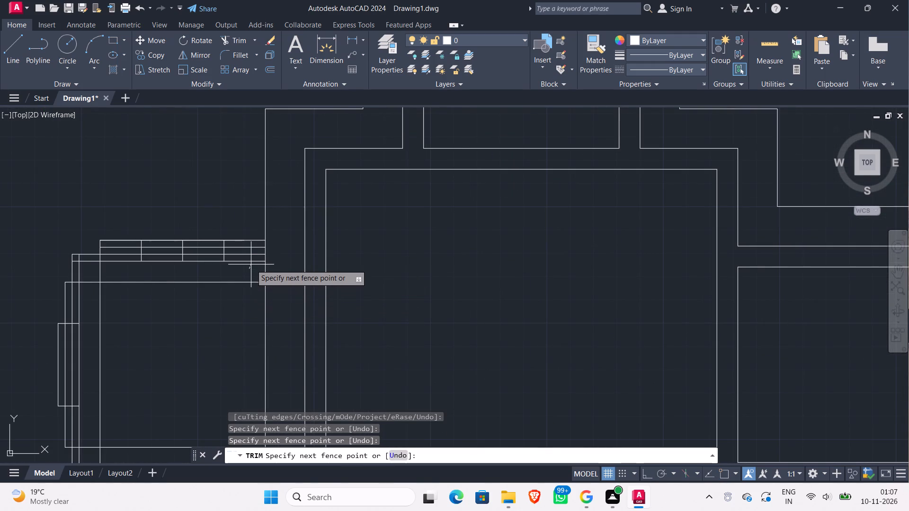
shift+click(252, 260)
scroll(295, 265, down, 1)
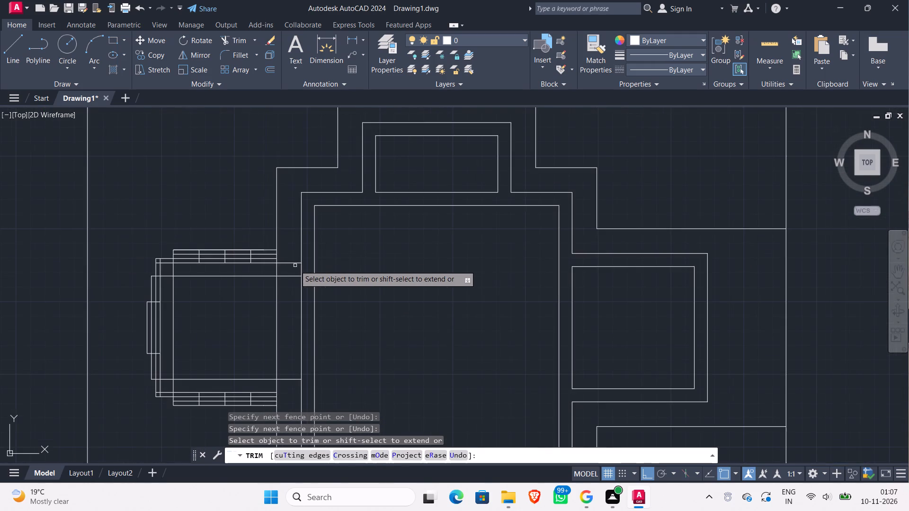
middle_drag(295, 265, 375, 86)
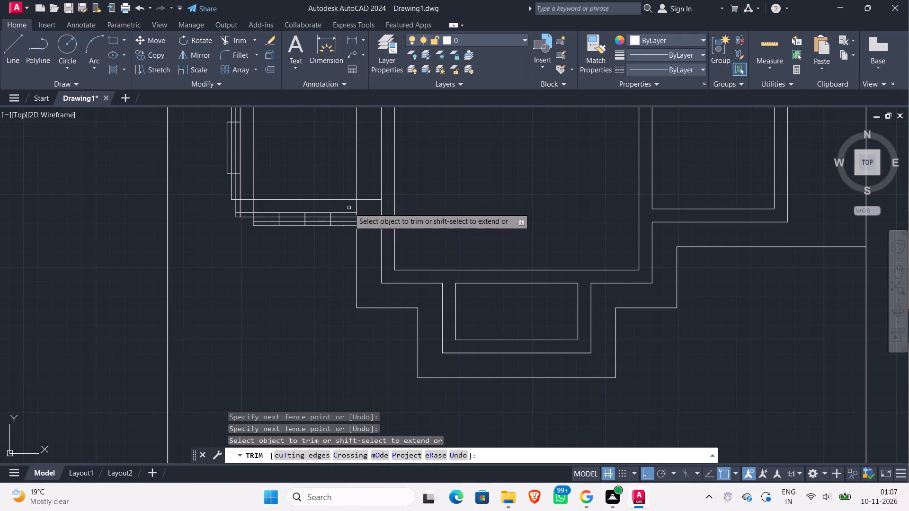
shift+click(349, 207)
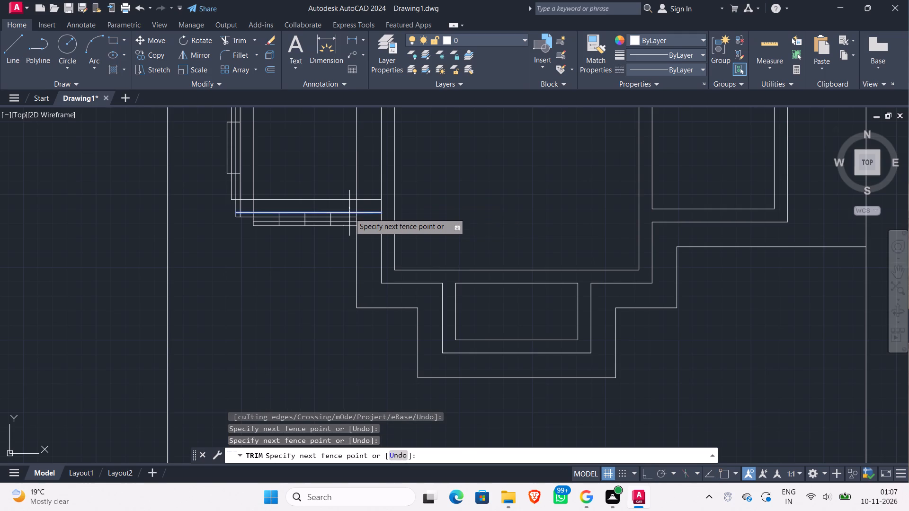
shift+click(349, 213)
Examine where the Garbh Grah's upper wall meets the Sabha Mandap in the reference image and in the drawn plan.
scroll(366, 200, down, 1)
middle_drag(411, 188, 365, 218)
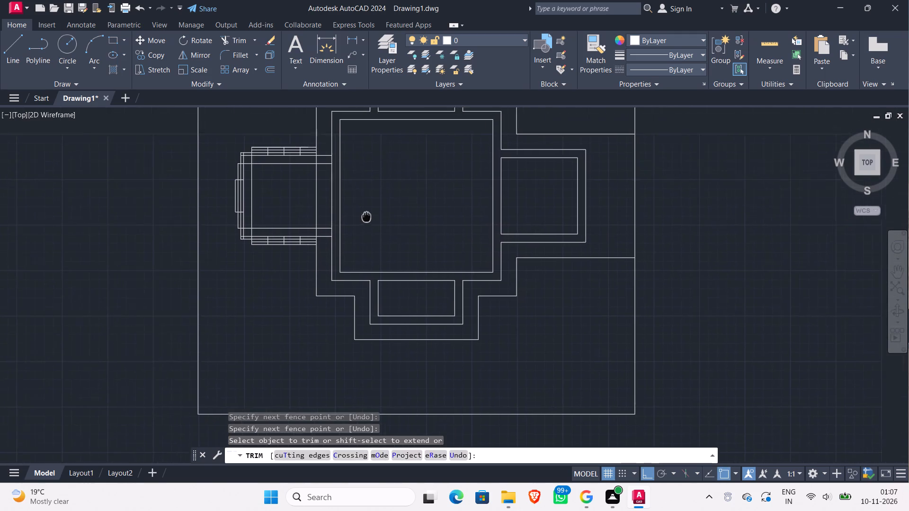
middle_drag(365, 218, 310, 236)
middle_drag(352, 220, 214, 252)
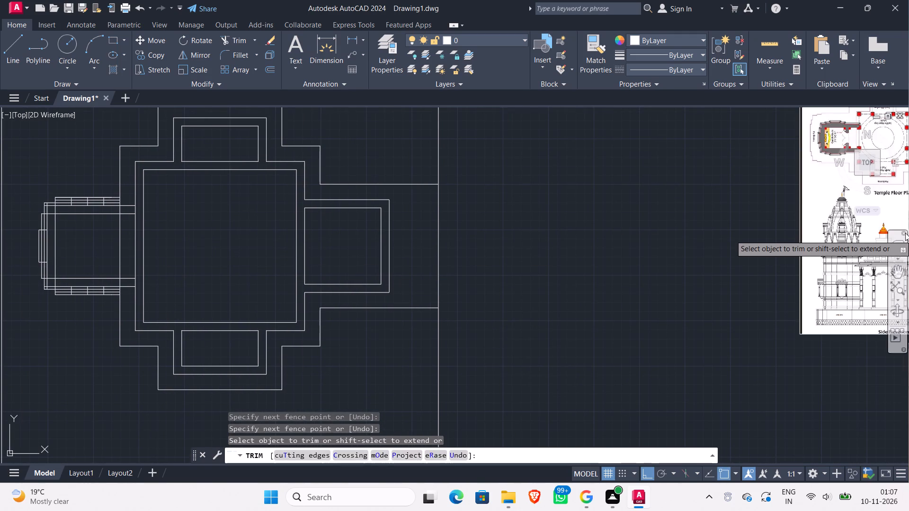
middle_drag(905, 232, 685, 244)
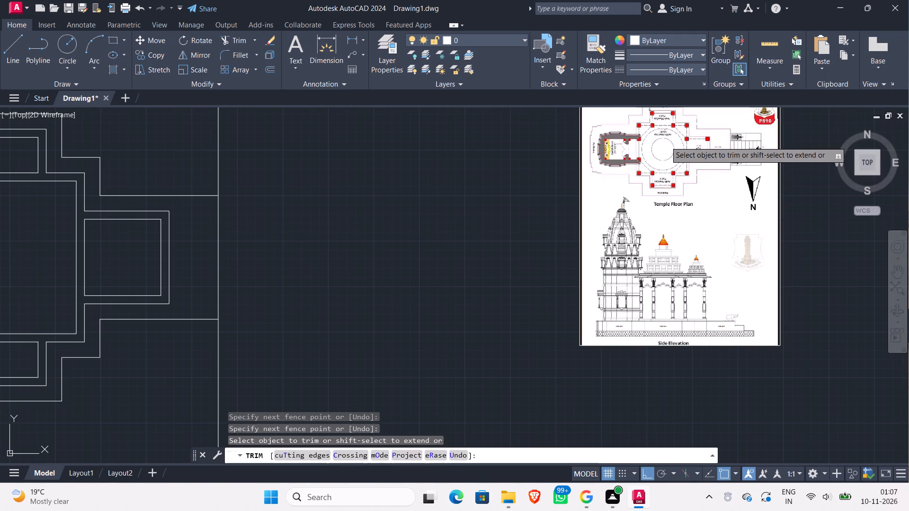
scroll(666, 141, up, 1)
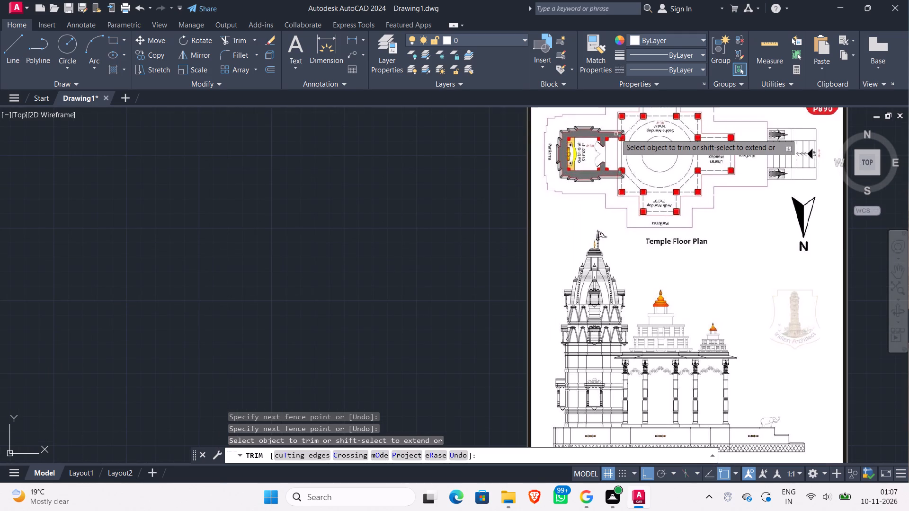
scroll(617, 134, up, 4)
scroll(617, 134, down, 5)
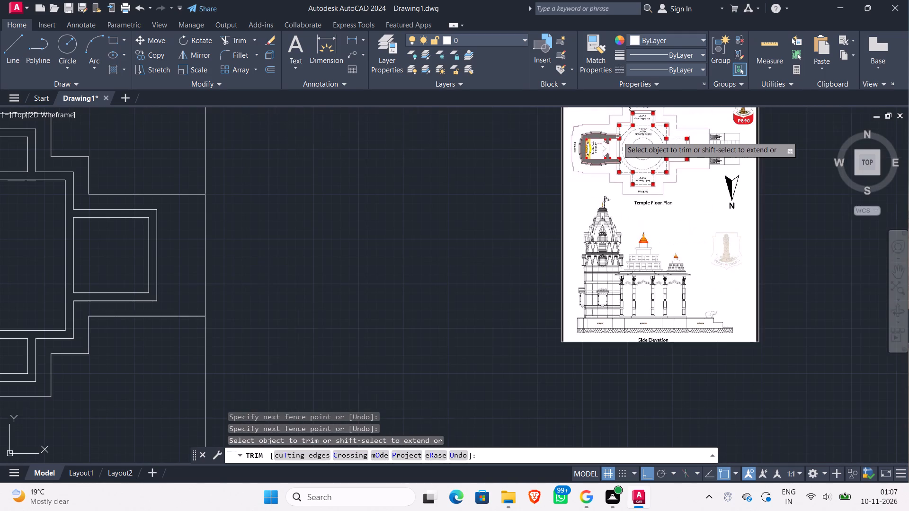
scroll(617, 136, up, 7)
scroll(617, 136, down, 5)
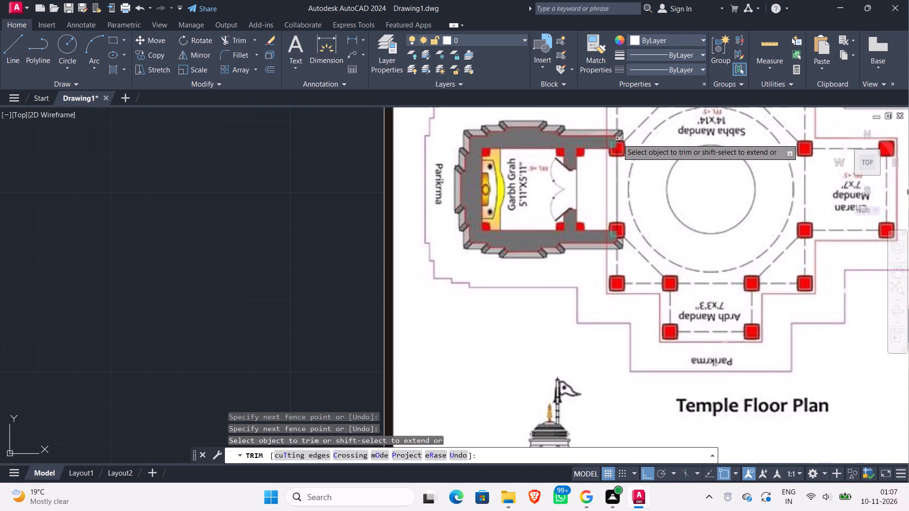
scroll(617, 139, down, 4)
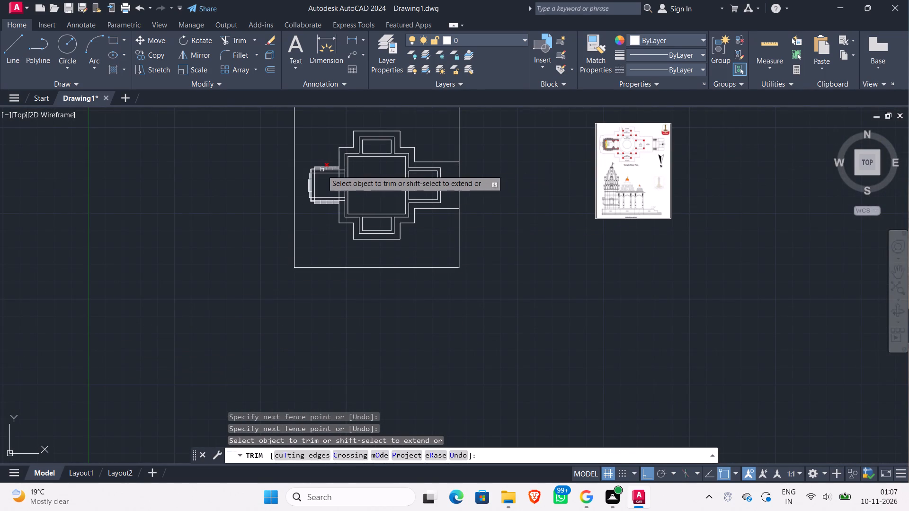
scroll(322, 170, up, 3)
scroll(372, 148, up, 2)
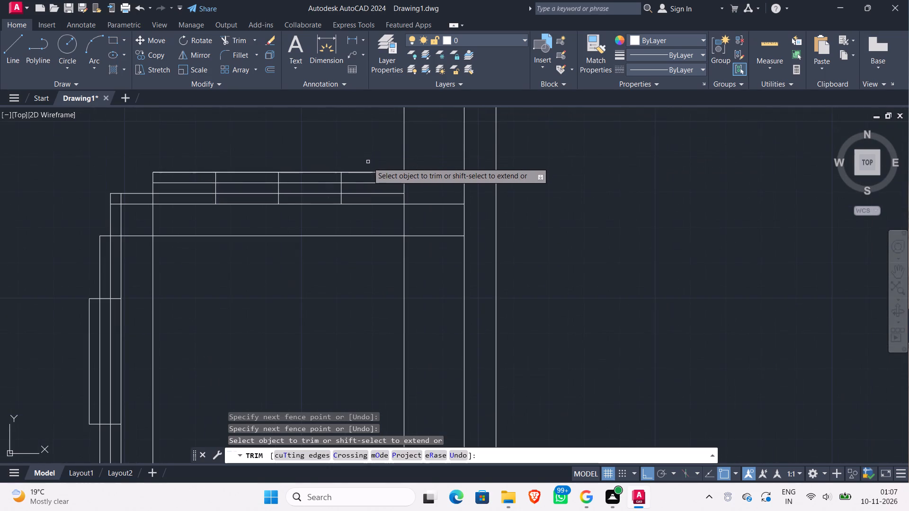
scroll(368, 162, up, 2)
scroll(383, 167, down, 4)
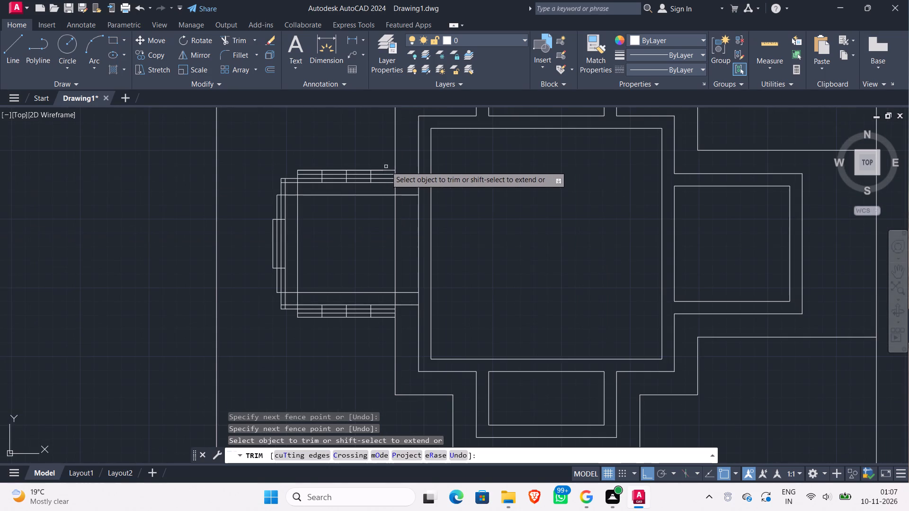
Compare the Garbh Grah's stepped walls and their ends at the Sabha Mandap columns in the reference image with the drawn walls.
middle_drag(513, 251, 353, 275)
scroll(353, 275, down, 2)
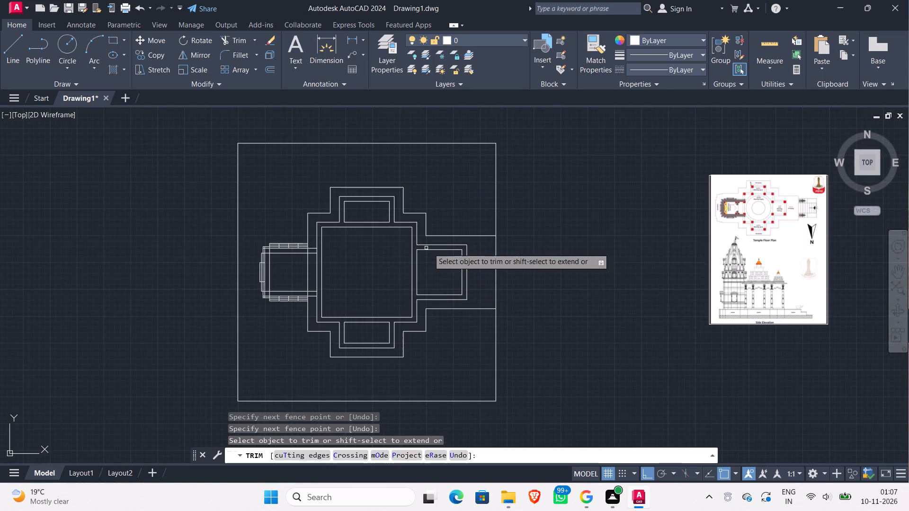
scroll(738, 190, up, 3)
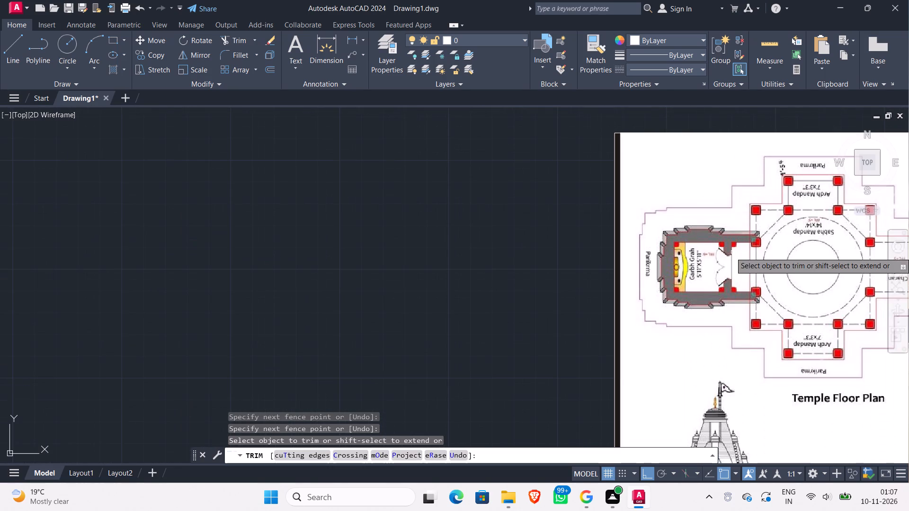
scroll(533, 281, down, 1)
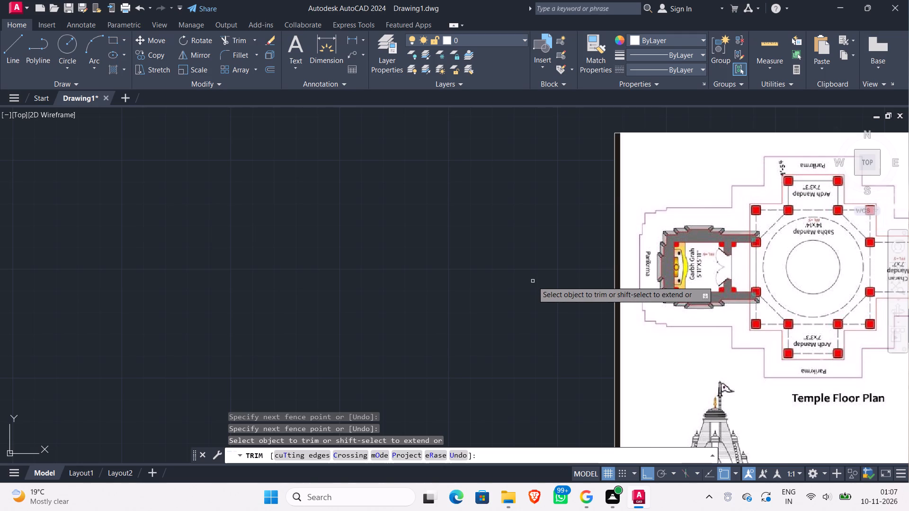
scroll(528, 288, down, 2)
middle_drag(526, 281, 573, 223)
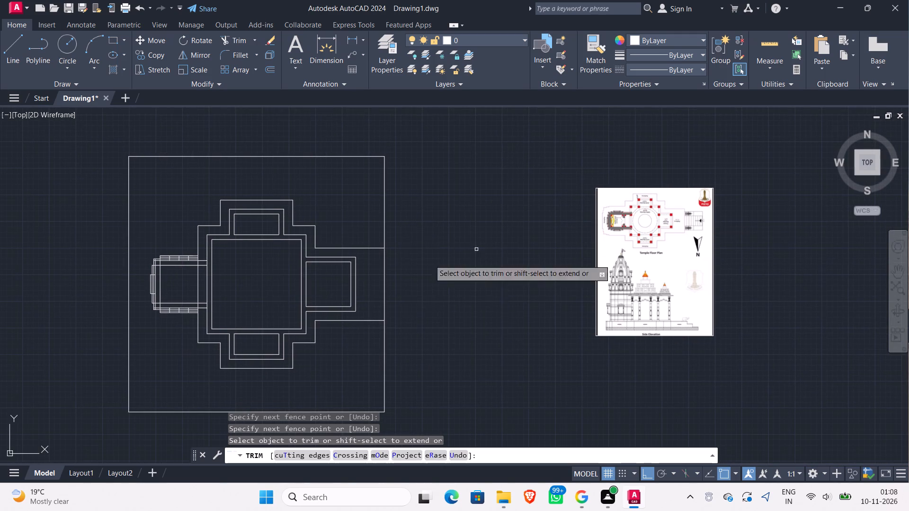
scroll(183, 271, up, 2)
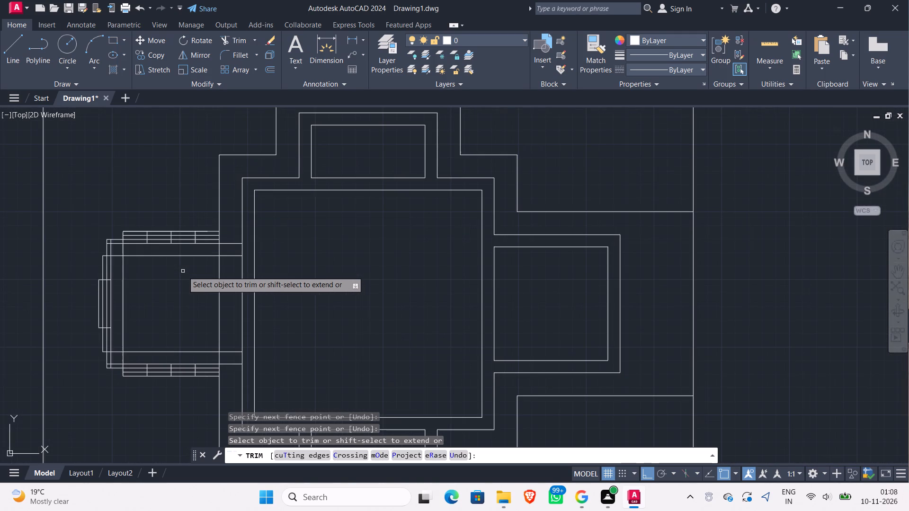
scroll(183, 271, down, 2)
scroll(623, 221, up, 3)
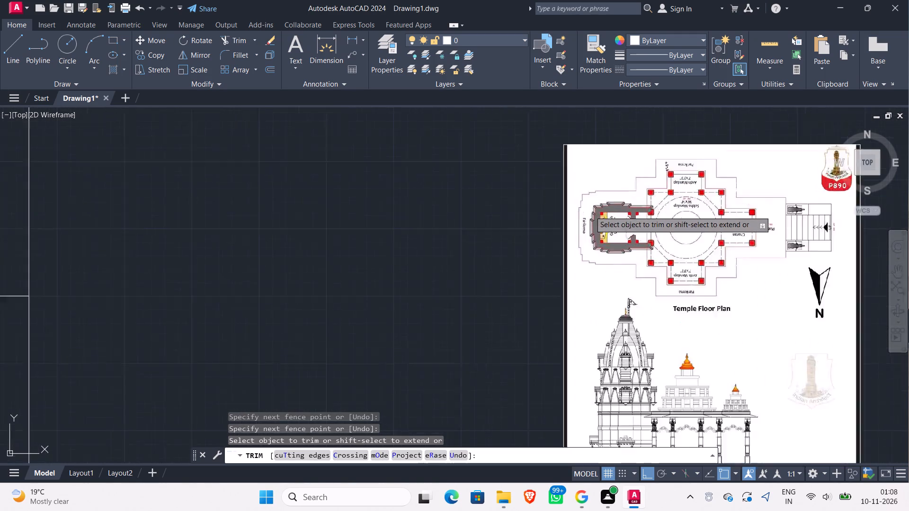
scroll(590, 211, up, 1)
scroll(655, 206, up, 1)
scroll(655, 206, down, 5)
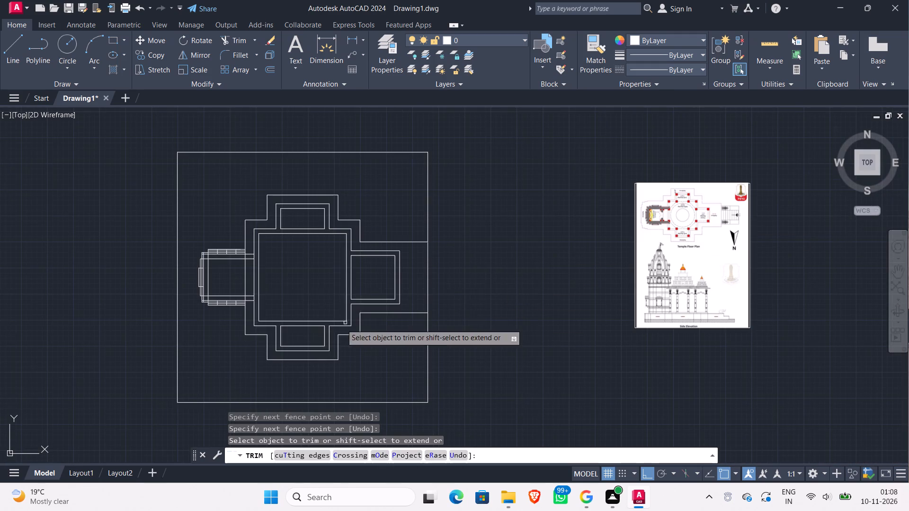
scroll(216, 262, up, 2)
scroll(242, 288, down, 2)
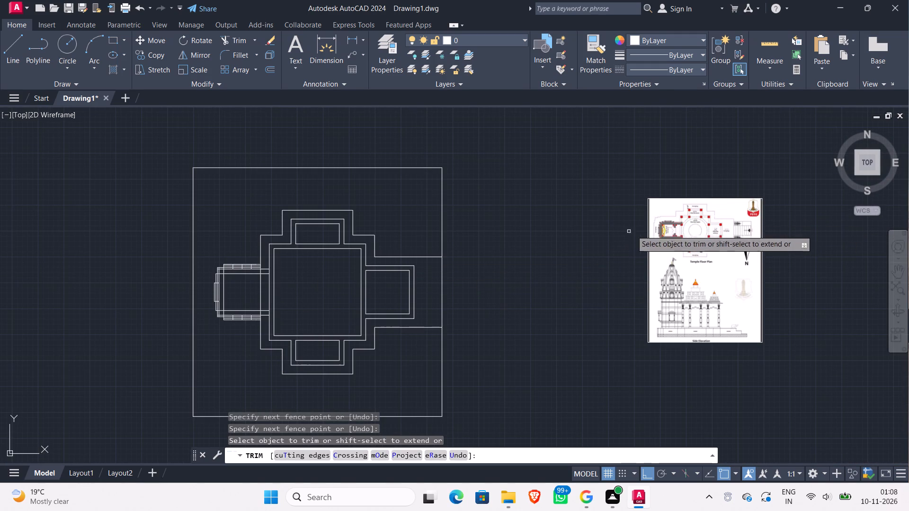
scroll(683, 221, up, 2)
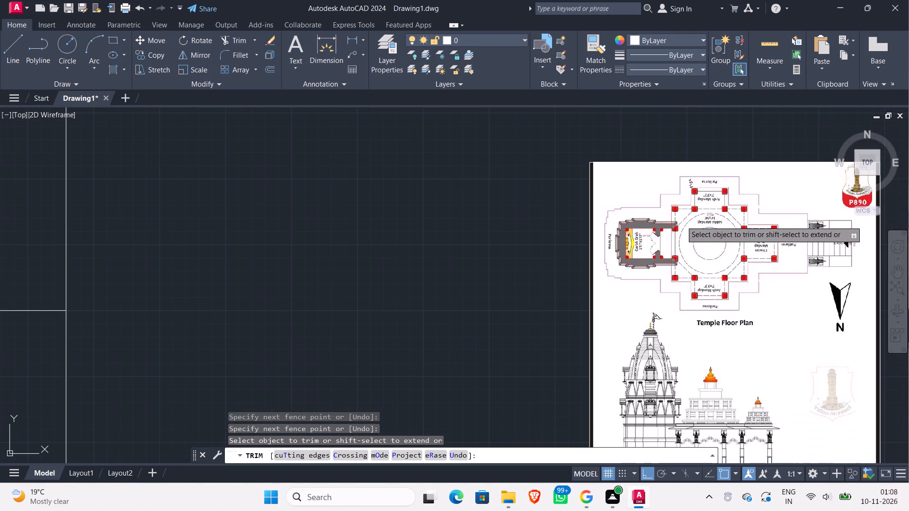
scroll(681, 221, down, 3)
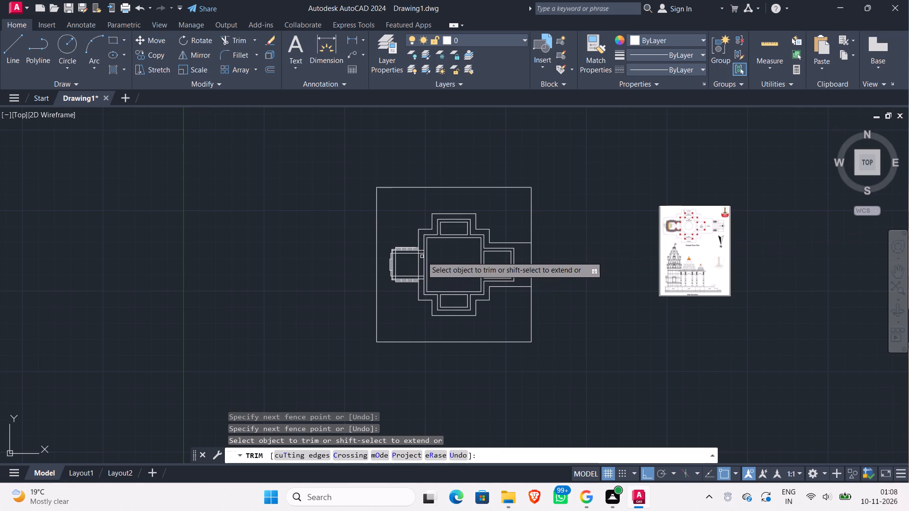
scroll(676, 231, up, 4)
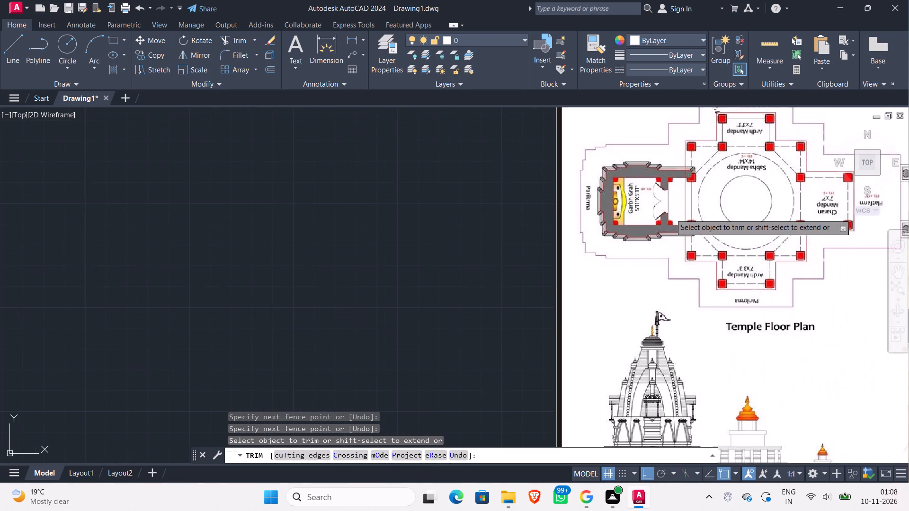
scroll(683, 179, up, 2)
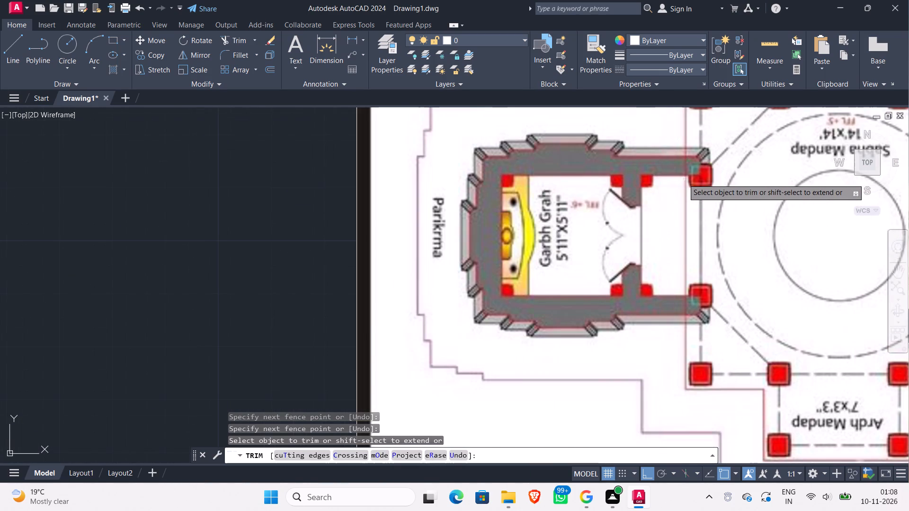
scroll(684, 180, down, 3)
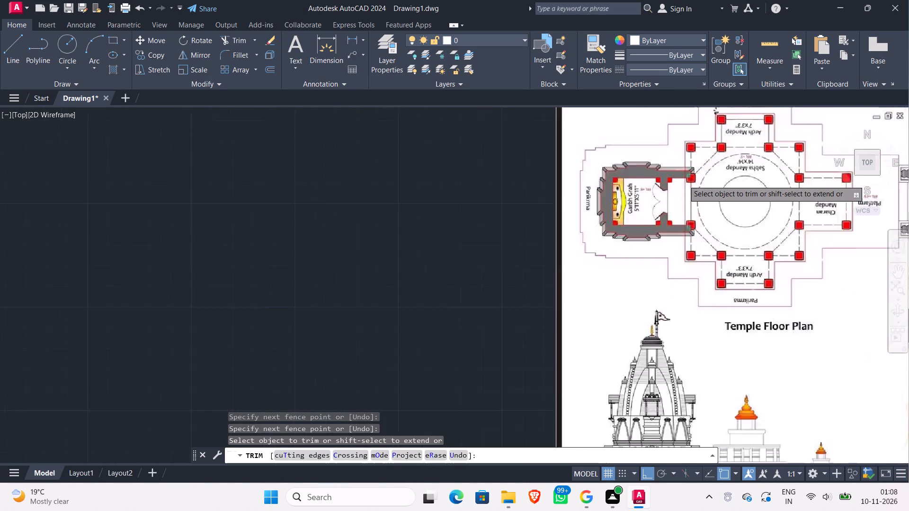
scroll(684, 181, up, 2)
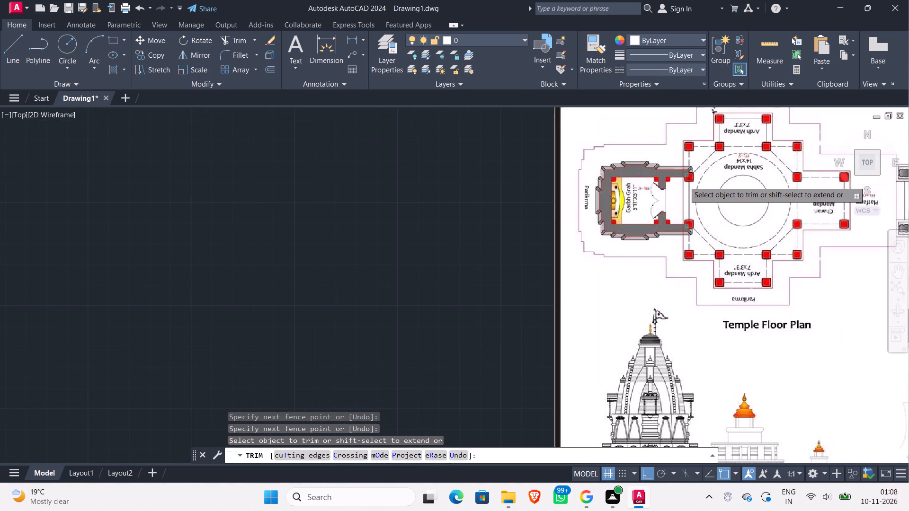
scroll(543, 232, down, 2)
middle_drag(384, 242, 681, 226)
middle_drag(450, 271, 726, 229)
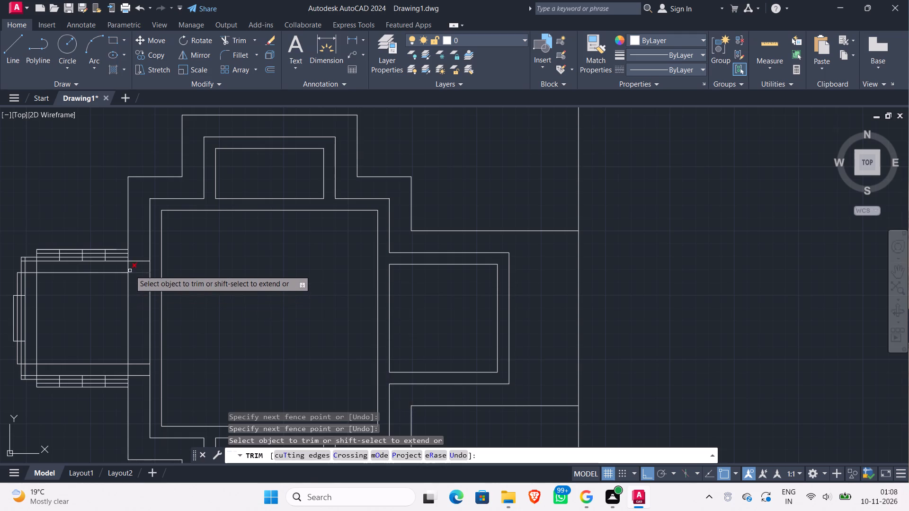
Check the drawn Garbh Grah and surrounding mandap outlines against the overall temple floor plan in the reference image.
scroll(643, 253, down, 2)
middle_drag(653, 252, 313, 276)
scroll(524, 231, up, 3)
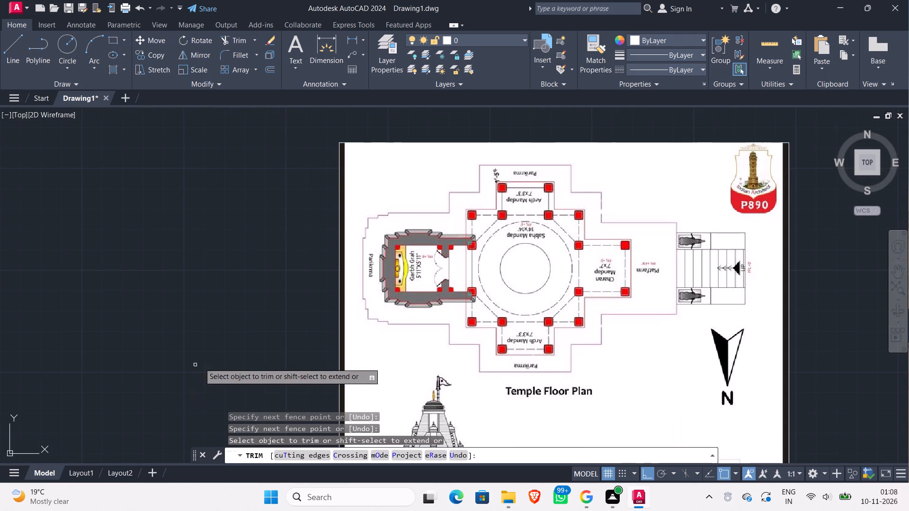
middle_drag(256, 323, 585, 254)
scroll(437, 274, down, 2)
middle_drag(395, 298, 659, 258)
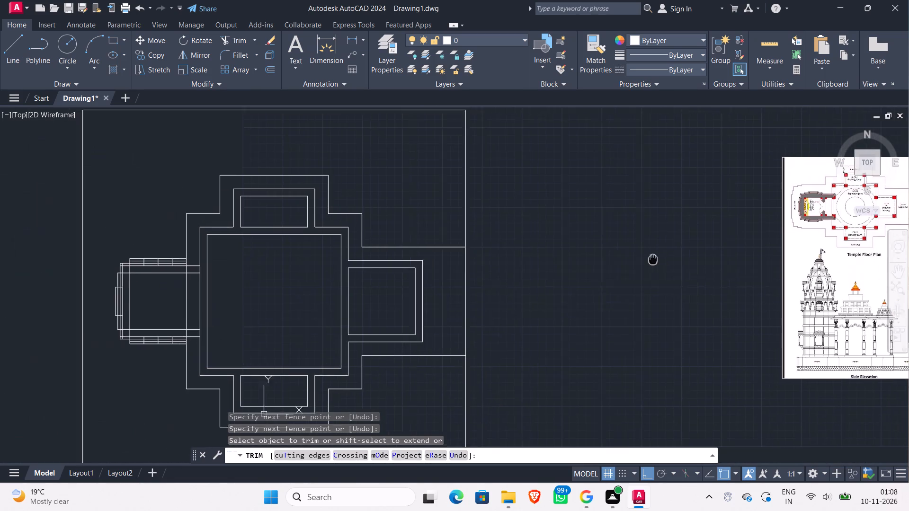
middle_drag(659, 258, 663, 257)
middle_drag(250, 302, 336, 280)
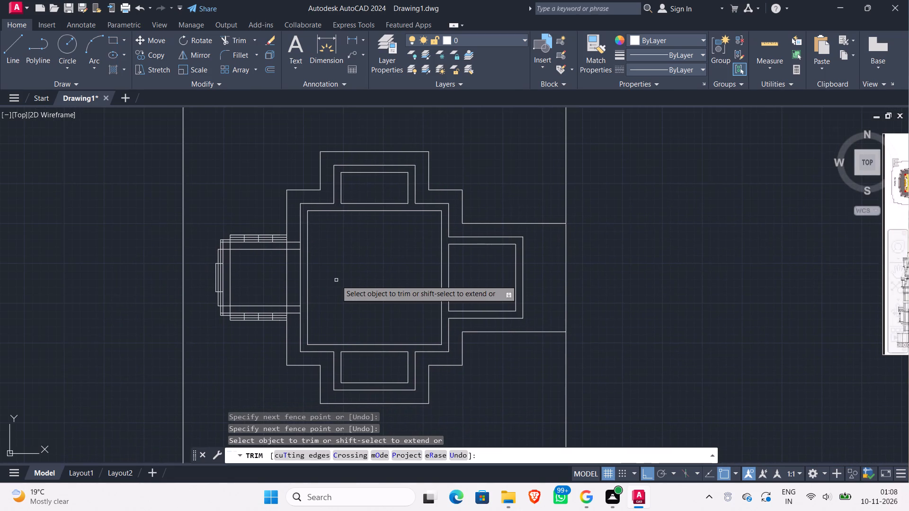
scroll(352, 266, down, 1)
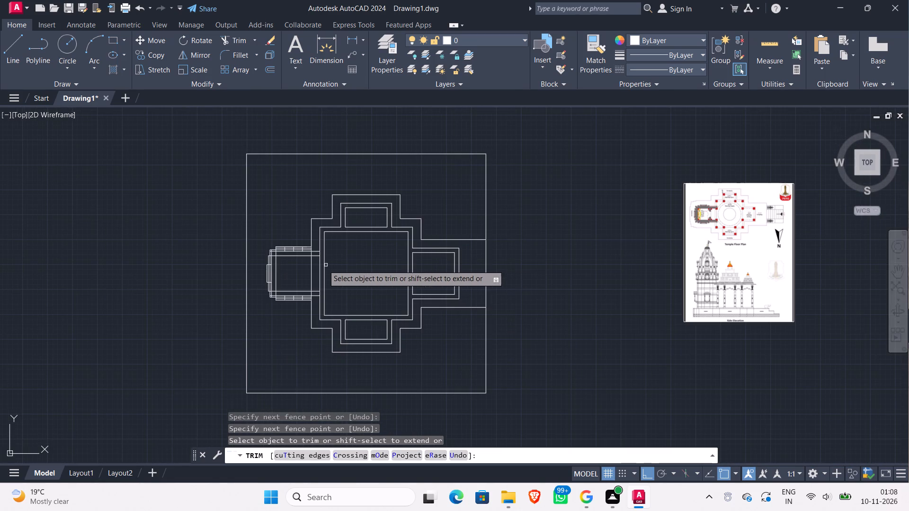
scroll(290, 262, up, 4)
scroll(290, 262, down, 1)
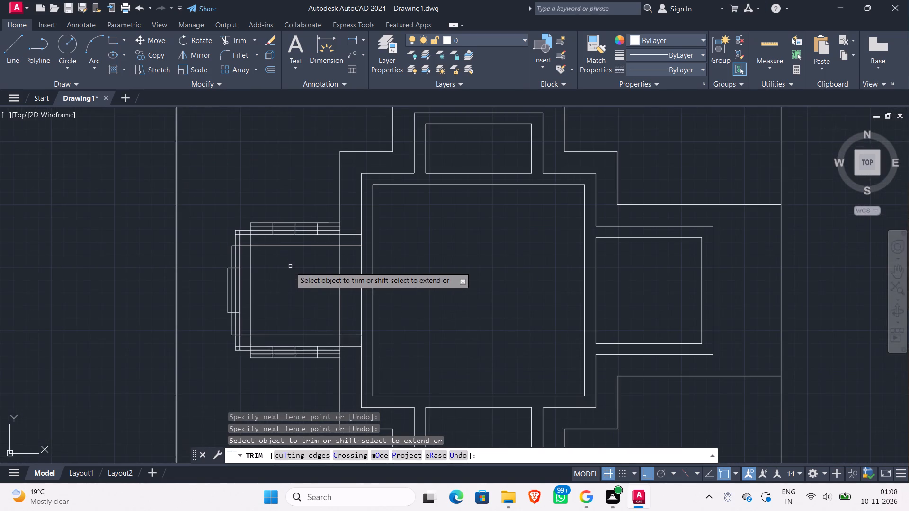
scroll(290, 267, down, 2)
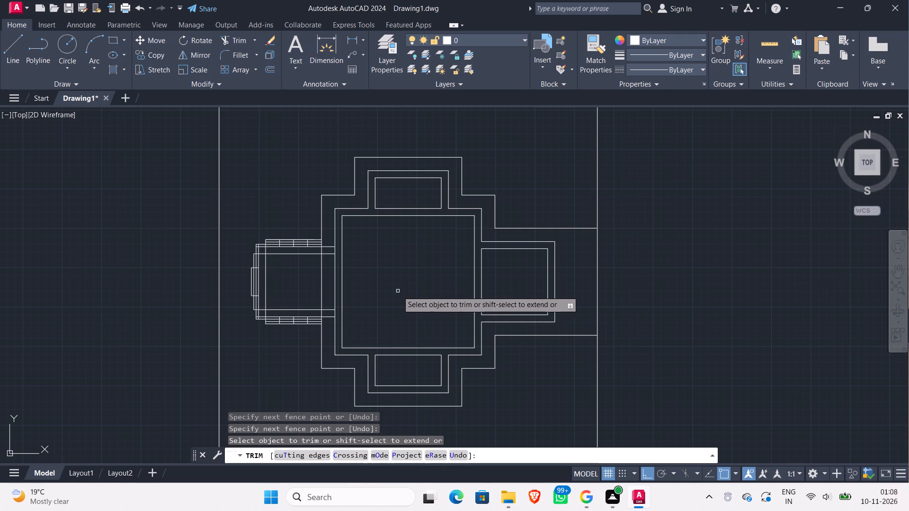
middle_drag(401, 290, 302, 282)
scroll(302, 282, down, 2)
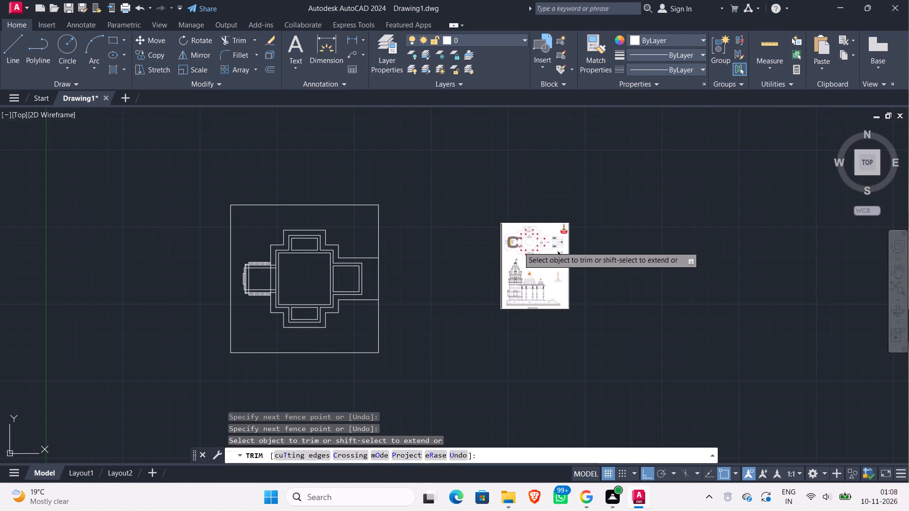
scroll(516, 238, up, 6)
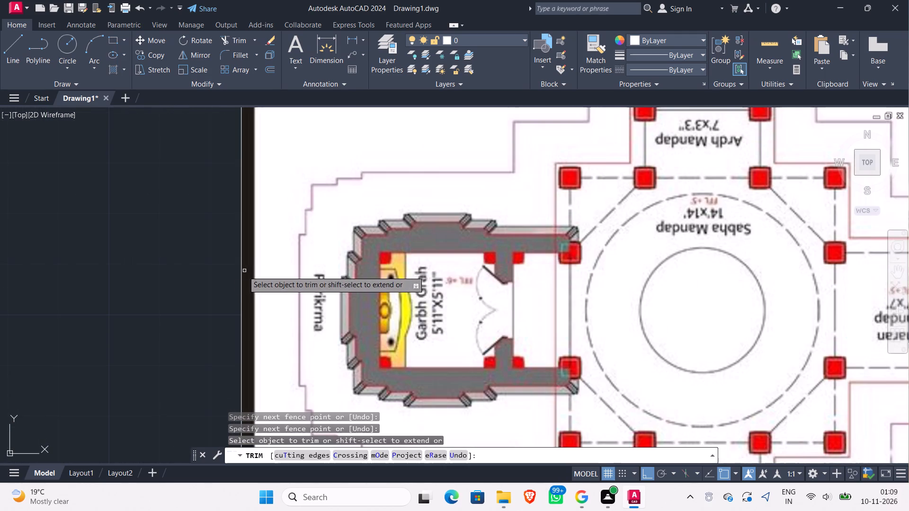
scroll(227, 273, down, 1)
middle_drag(227, 273, 478, 204)
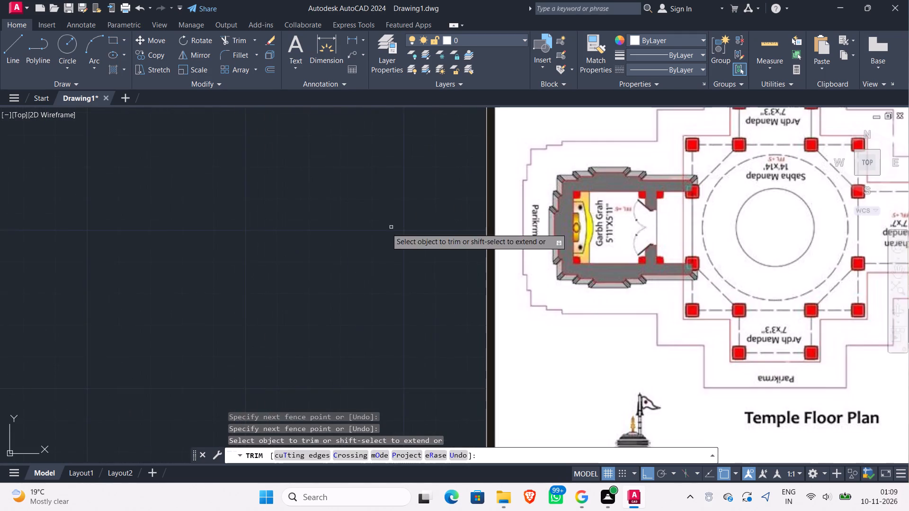
scroll(379, 231, down, 2)
middle_drag(272, 292, 689, 227)
scroll(413, 269, down, 1)
middle_drag(413, 269, 821, 237)
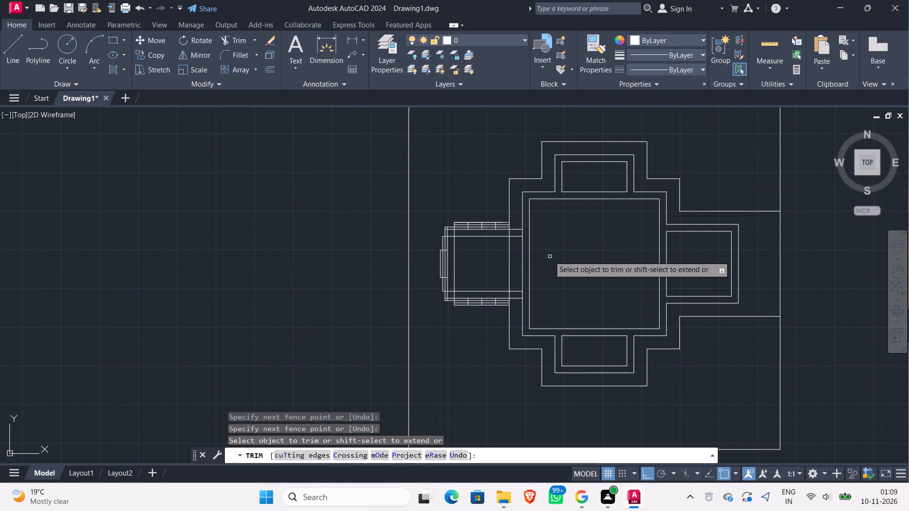
Extend the next outward pair of upper and lower Garbh Grah wall lines to the Sabha Mandap's outer wall line.
scroll(497, 233, up, 2)
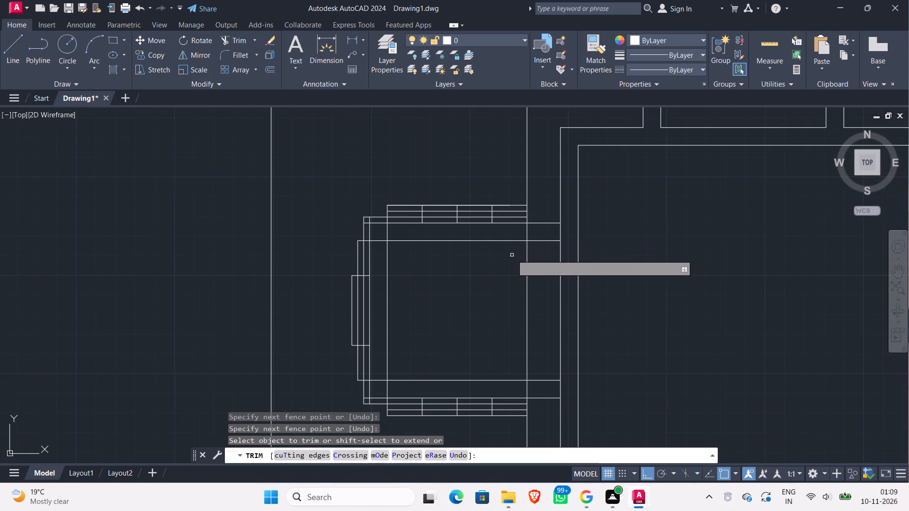
shift+click(517, 216)
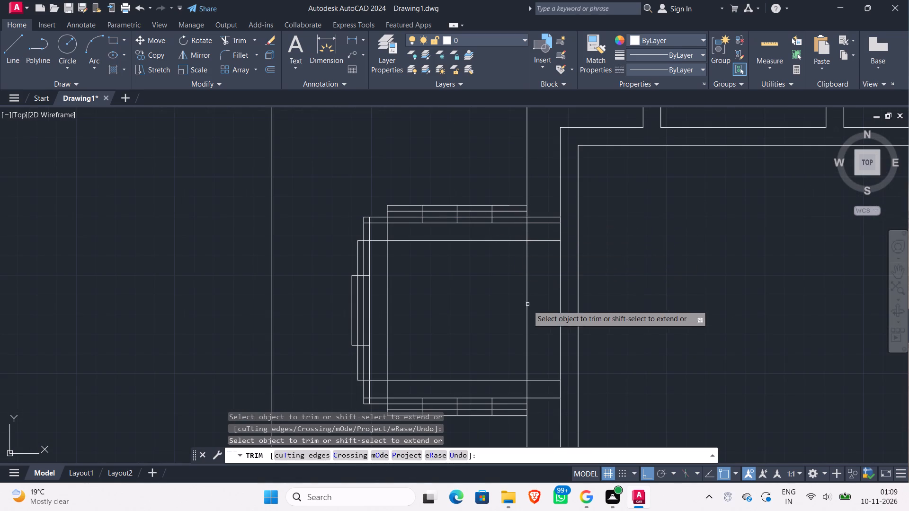
shift+click(519, 405)
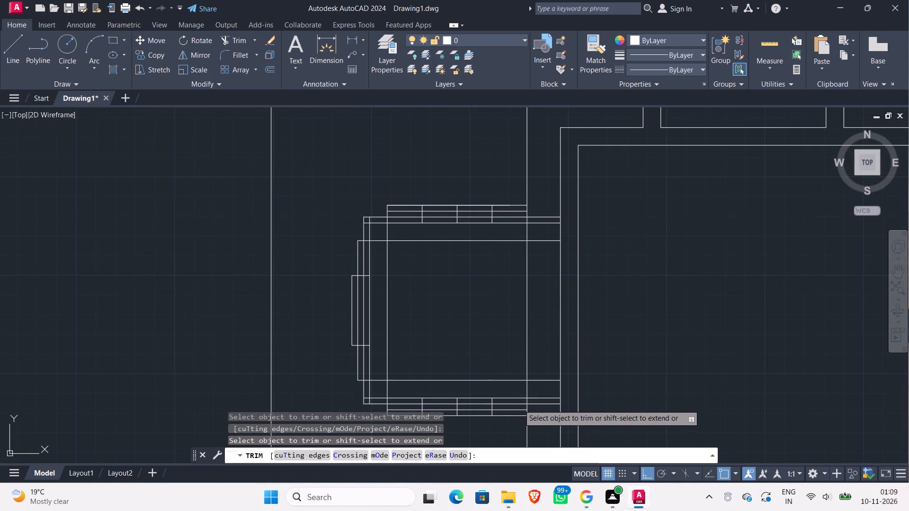
Examine the Garbh Grah's stepped outer walls near the Sabha Mandap in the reference image and compare them with the drawn walls.
scroll(490, 310, down, 2)
middle_drag(489, 312, 285, 305)
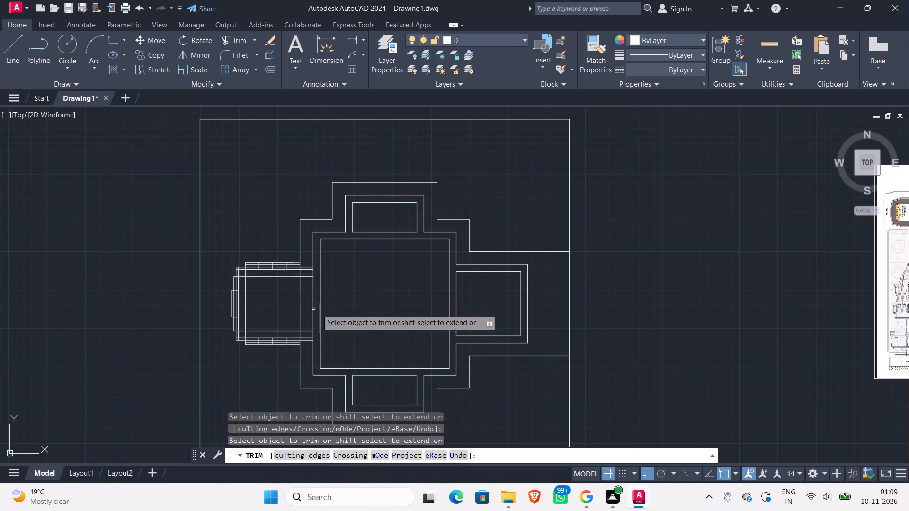
middle_drag(679, 300, 0, 293)
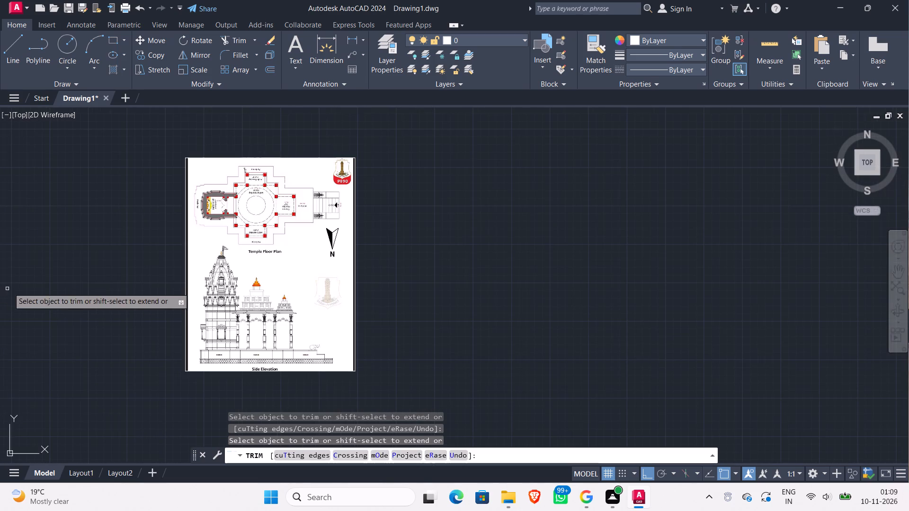
scroll(260, 192, up, 1)
scroll(215, 206, up, 2)
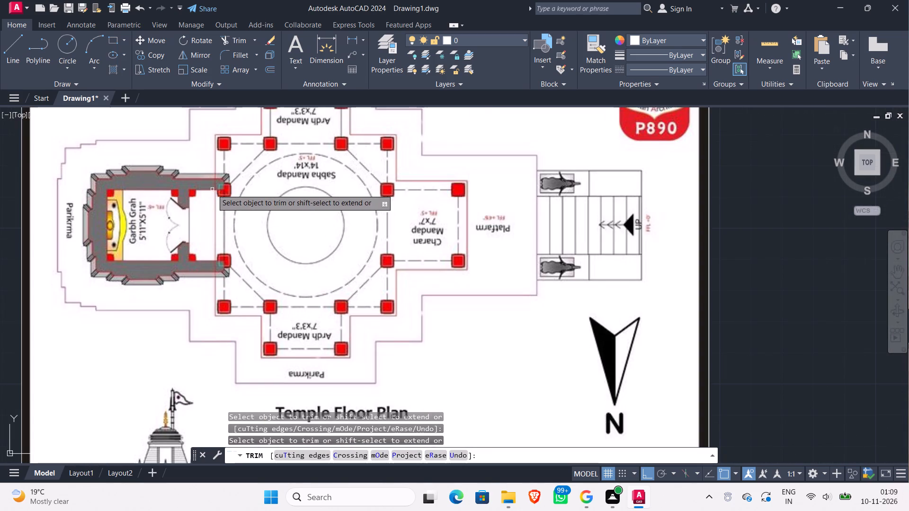
scroll(202, 199, down, 2)
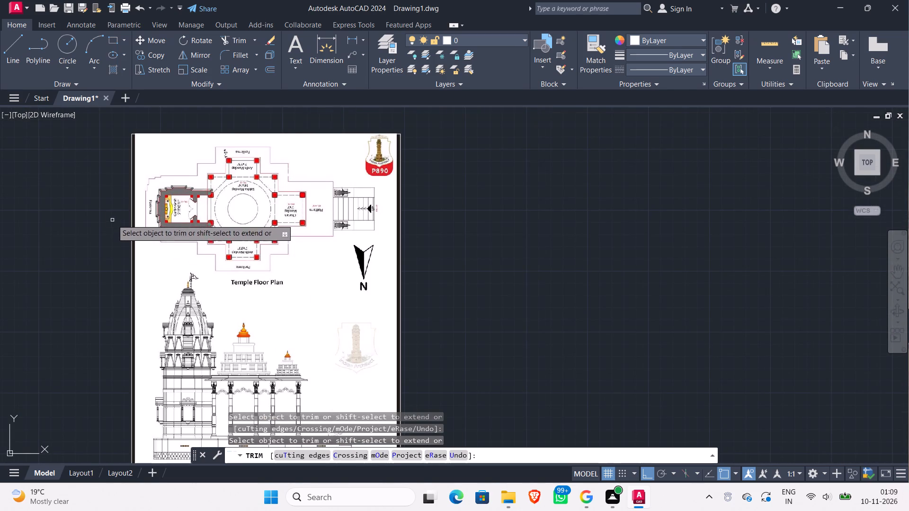
middle_drag(112, 220, 206, 221)
middle_drag(93, 243, 649, 195)
scroll(566, 208, down, 2)
scroll(292, 234, up, 2)
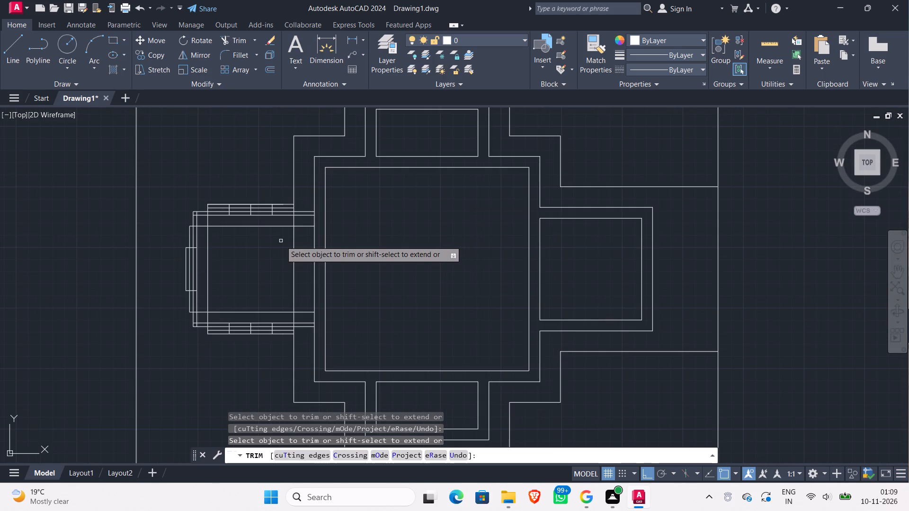
Trim the outermost upper and lower Garbh Grah lines between the divider nearest the Sabha Mandap and the surrounding outline.
scroll(280, 238, up, 2)
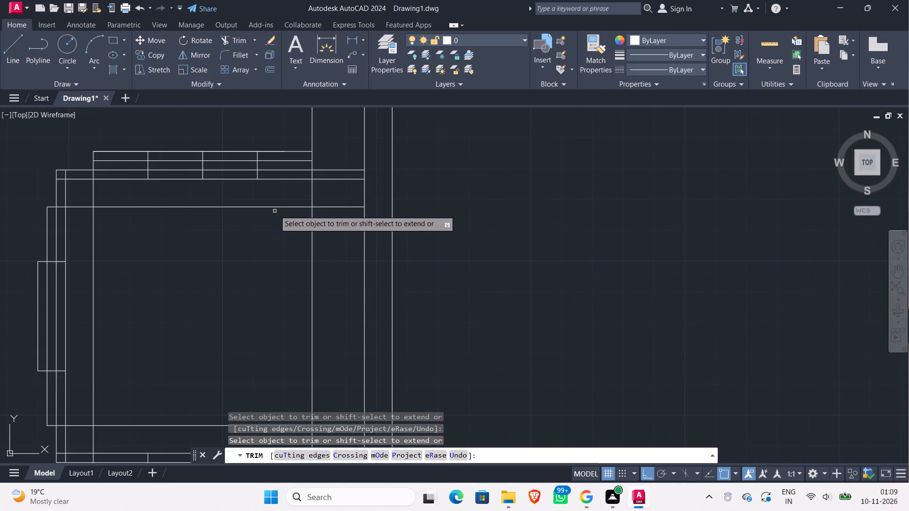
click(274, 152)
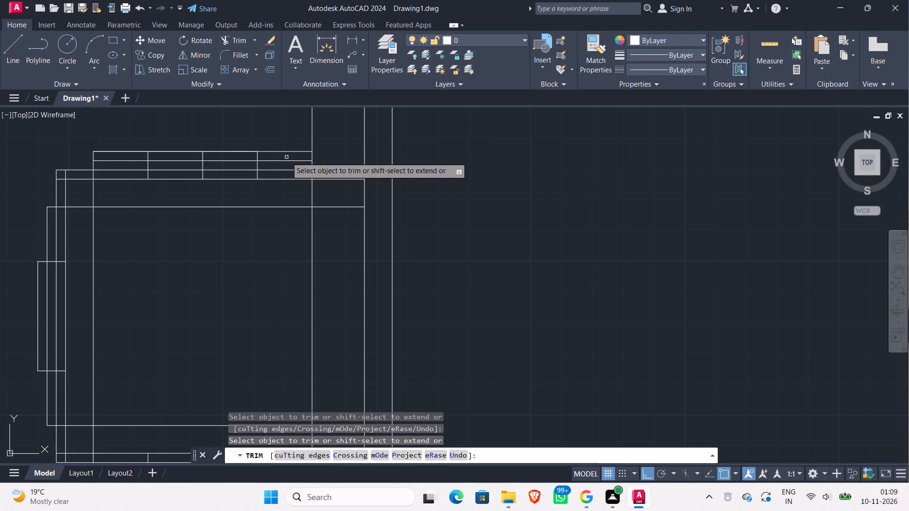
click(286, 157)
click(278, 145)
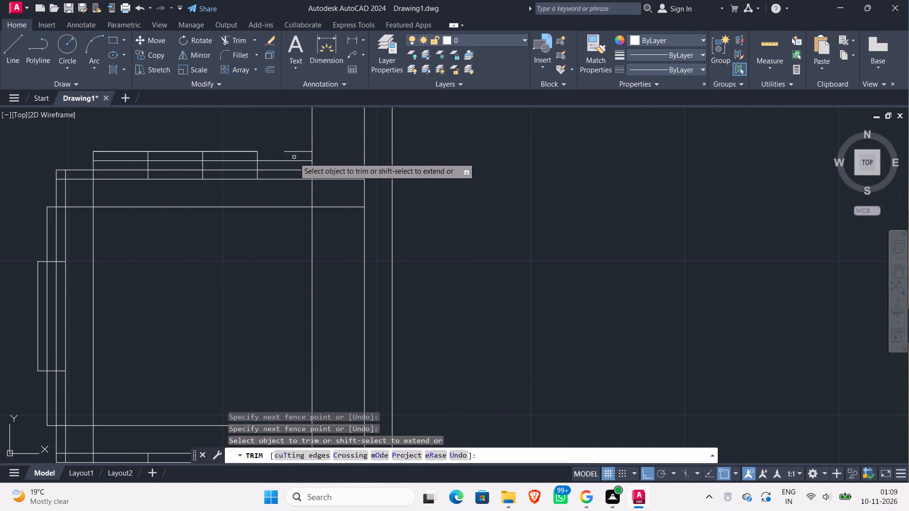
click(294, 156)
click(290, 145)
scroll(289, 145, down, 1)
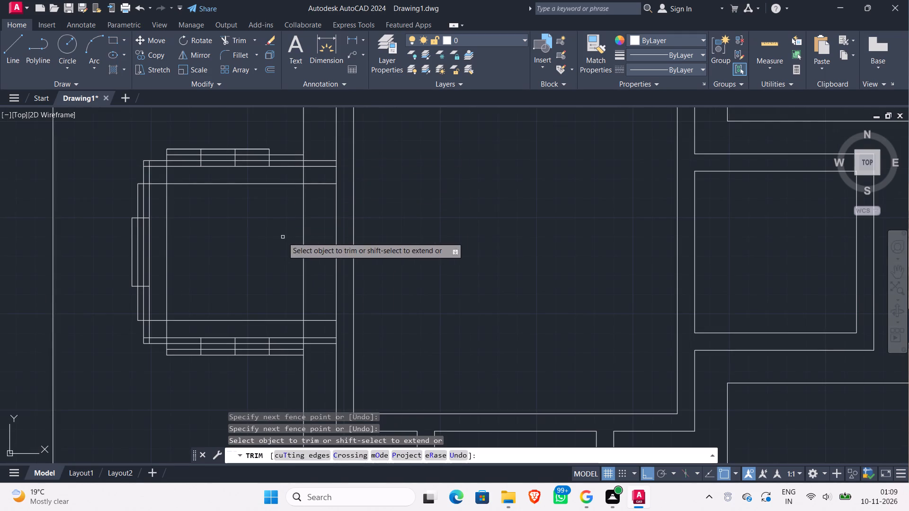
middle_drag(283, 237, 292, 176)
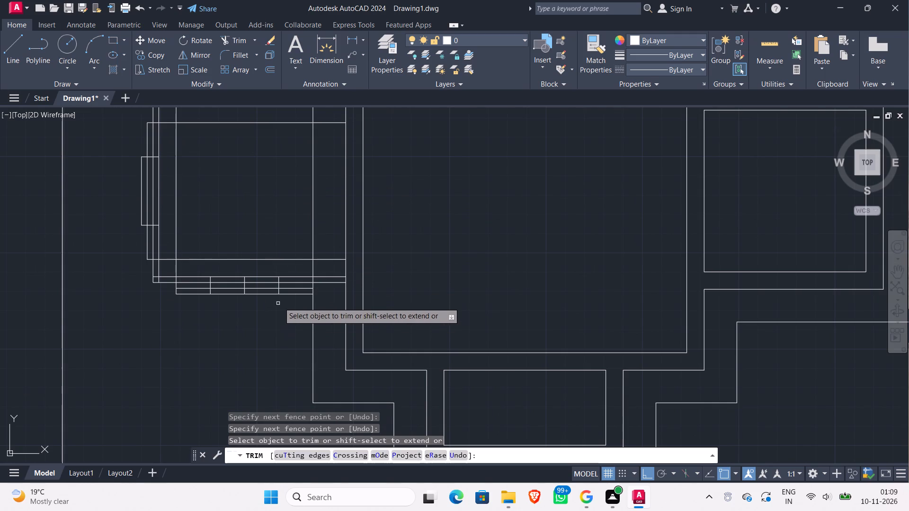
scroll(291, 297, up, 3)
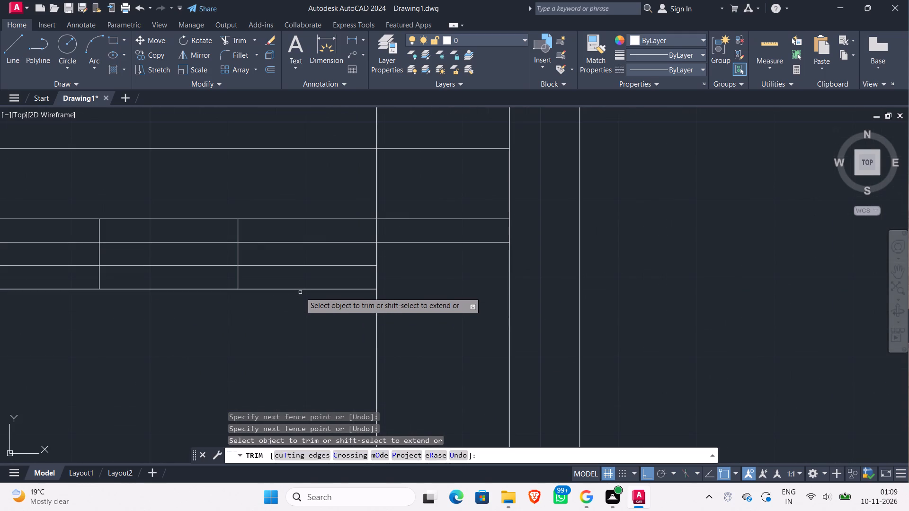
click(300, 288)
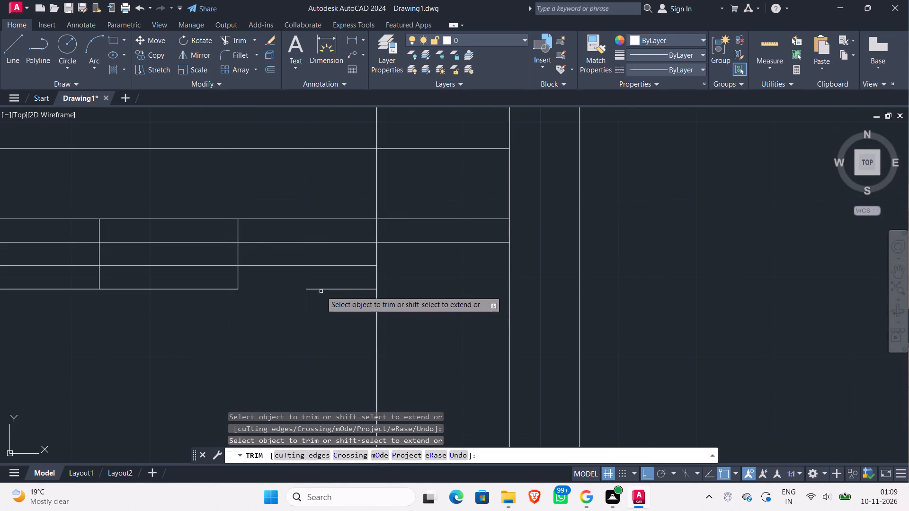
click(321, 290)
Trim the outermost corner pieces at the rear end of the Garbh Grah's upper and lower walls, leaving a stepped projection.
scroll(289, 306, down, 5)
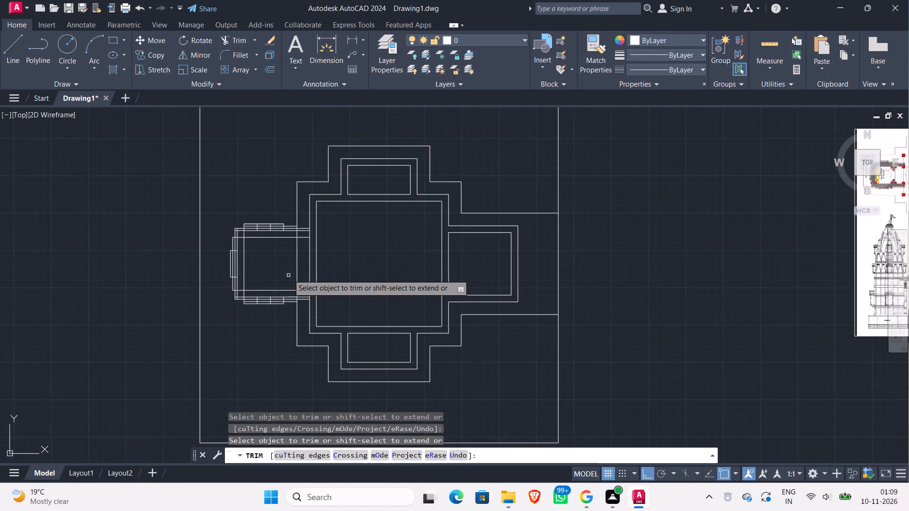
scroll(288, 264, up, 2)
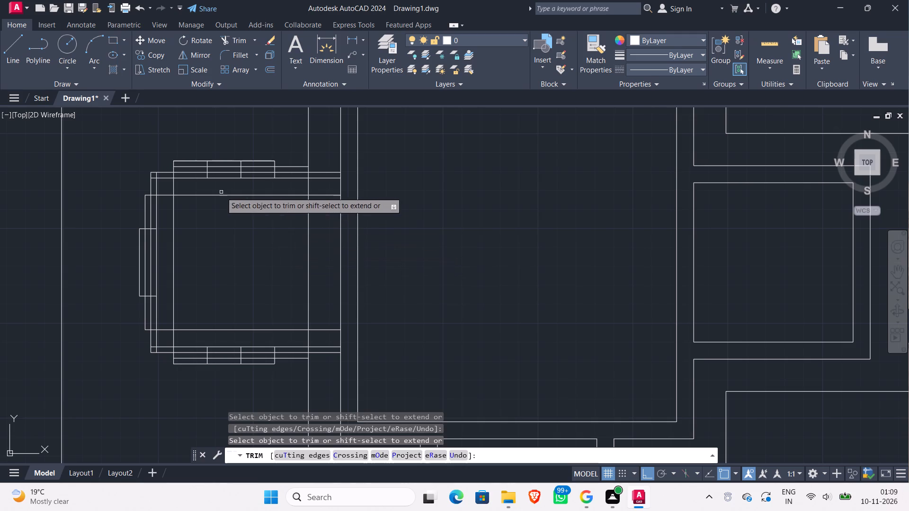
scroll(190, 159, up, 2)
click(190, 163)
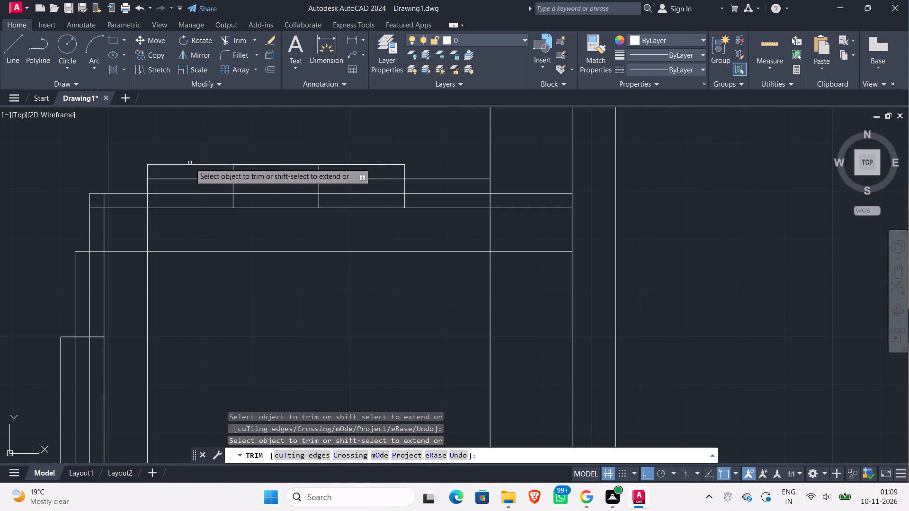
click(141, 177)
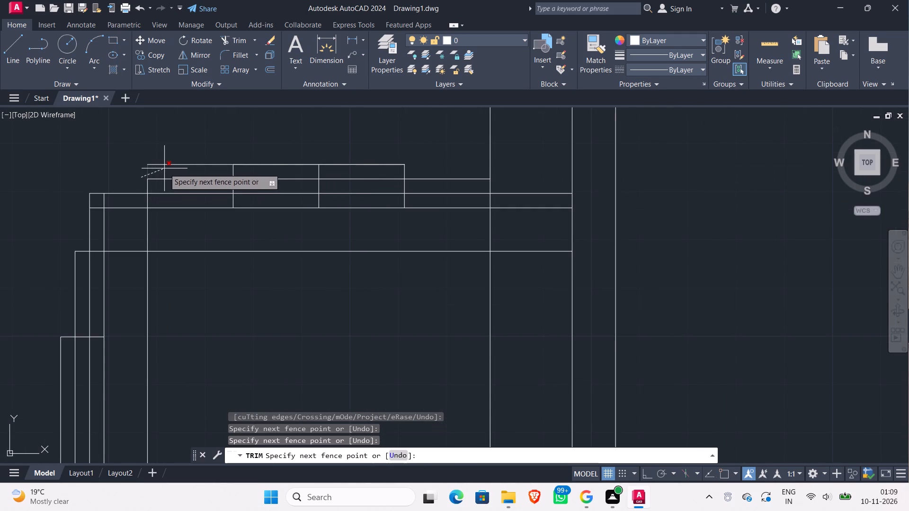
click(184, 158)
scroll(259, 298, down, 1)
middle_drag(260, 300, 278, 185)
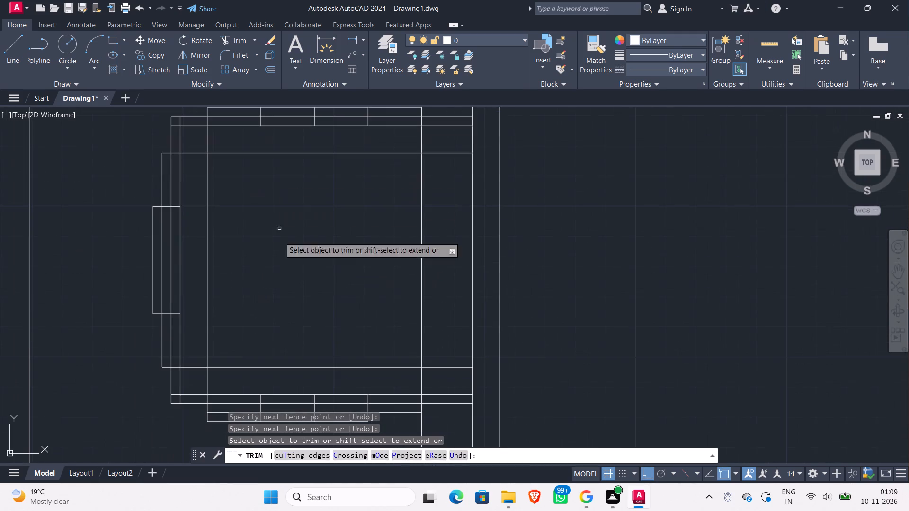
middle_drag(267, 318, 284, 199)
scroll(262, 318, up, 2)
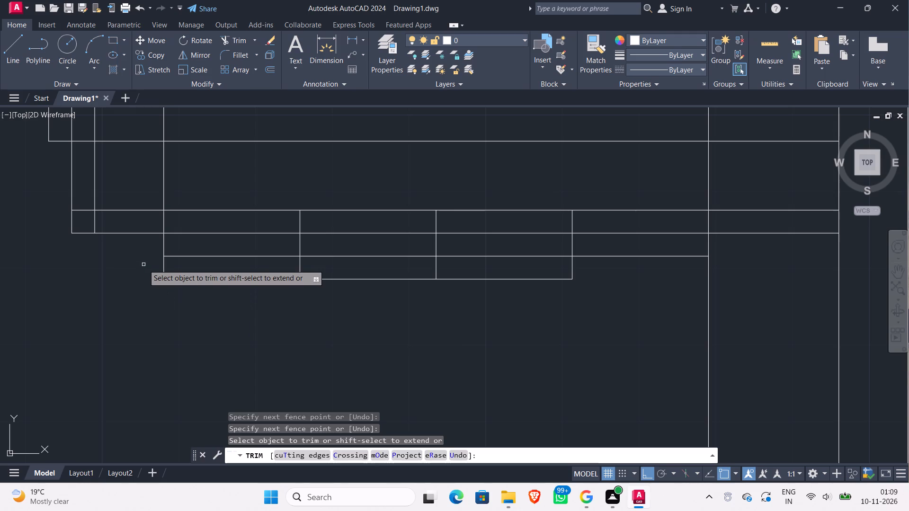
click(143, 264)
click(215, 286)
Check the trimmed stepped Garbh Grah walls against the surrounding drawn mandap outlines.
scroll(246, 310, down, 3)
middle_drag(249, 317, 205, 361)
middle_drag(238, 275, 207, 274)
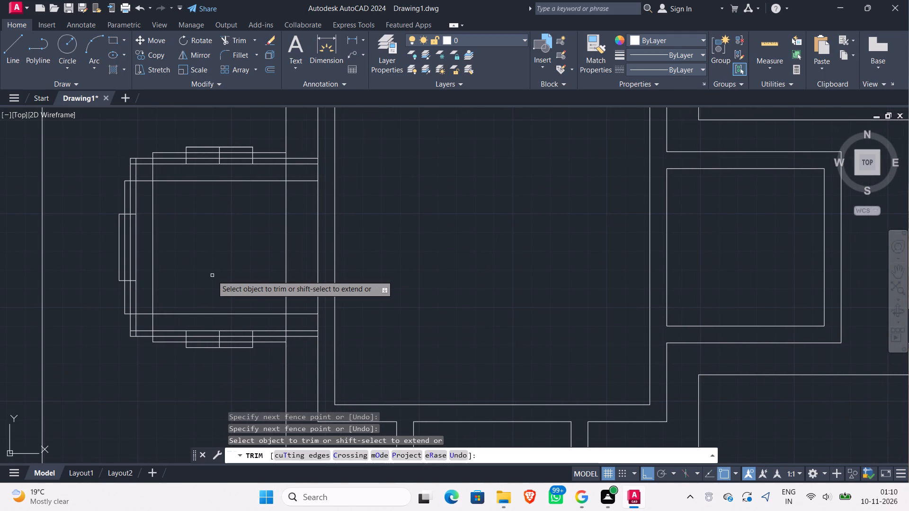
scroll(219, 271, down, 2)
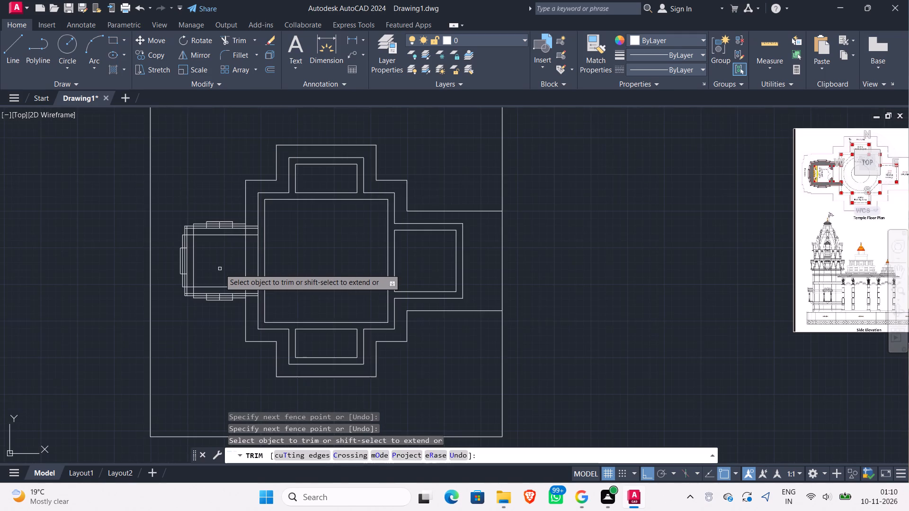
scroll(218, 257, up, 2)
middle_drag(225, 269, 222, 268)
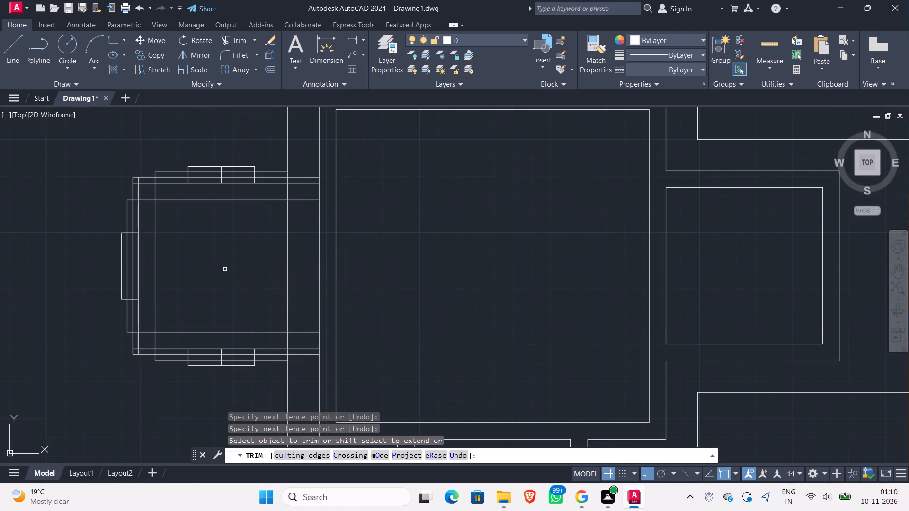
middle_drag(222, 268, 128, 270)
scroll(128, 270, down, 1)
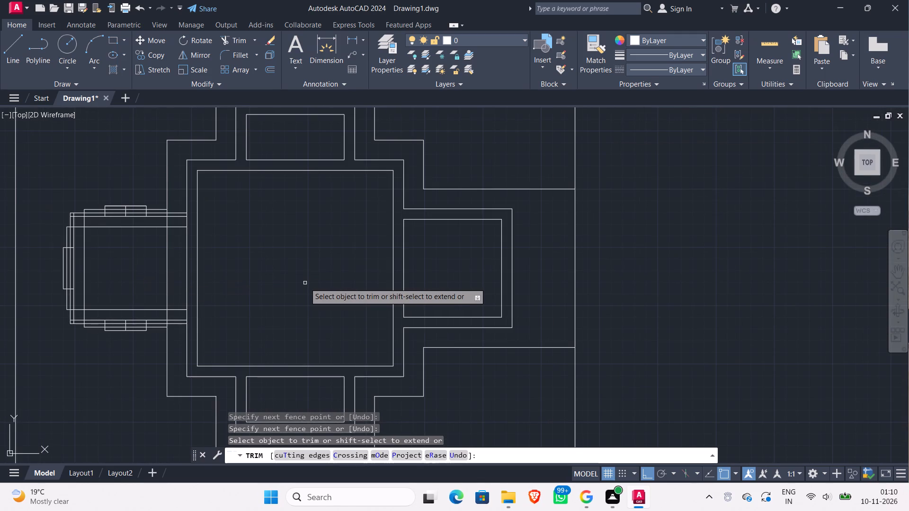
scroll(305, 283, up, 1)
middle_drag(305, 283, 386, 292)
scroll(370, 285, down, 1)
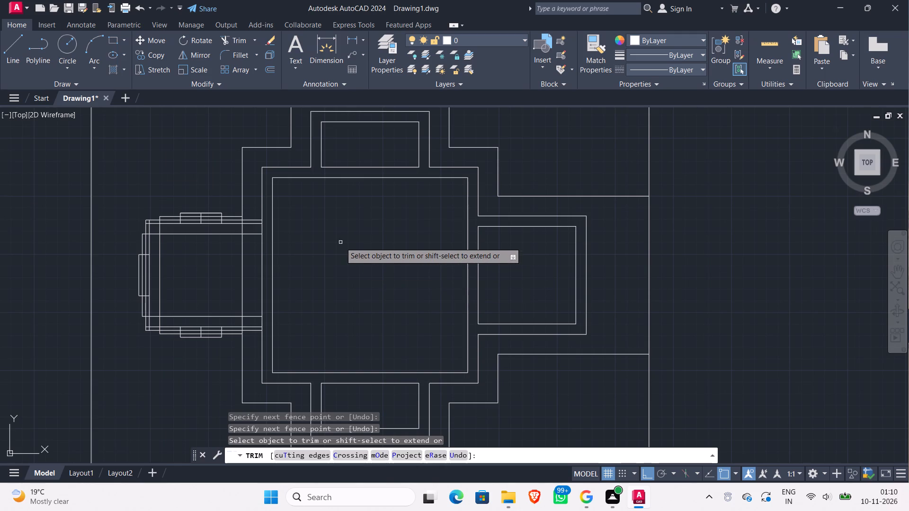
scroll(335, 251, up, 1)
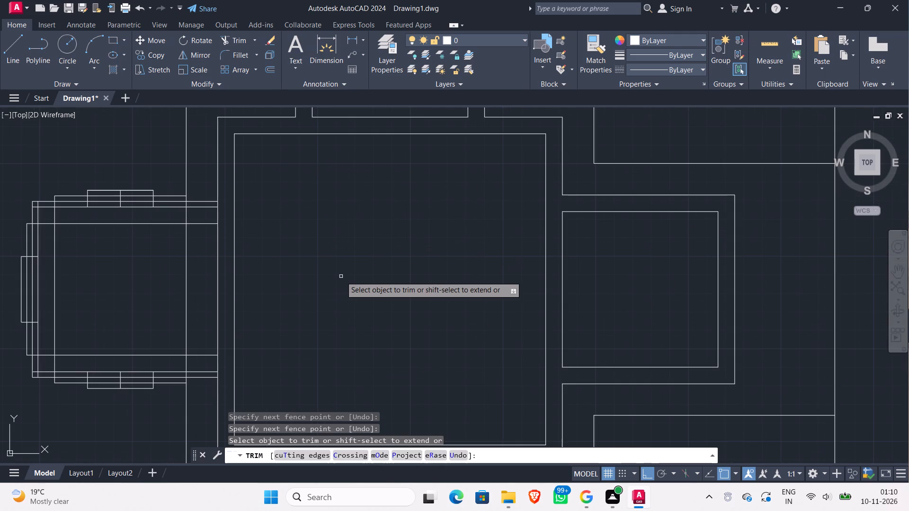
scroll(347, 271, down, 2)
Examine the stepped corners and projections of the Garbh Grah's outer wall in the reference image, and return to the drawn plan.
middle_drag(356, 269, 133, 239)
middle_drag(411, 247, 332, 339)
scroll(544, 237, up, 2)
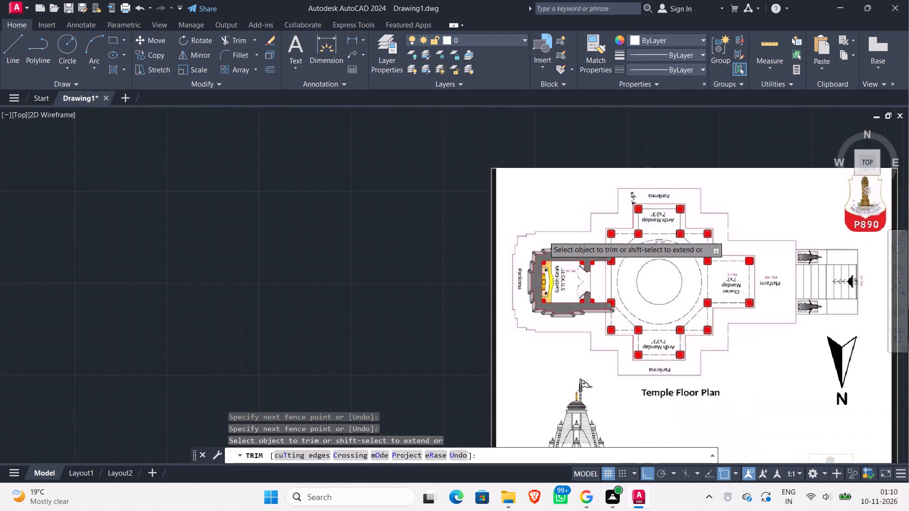
scroll(544, 236, up, 3)
scroll(535, 286, up, 2)
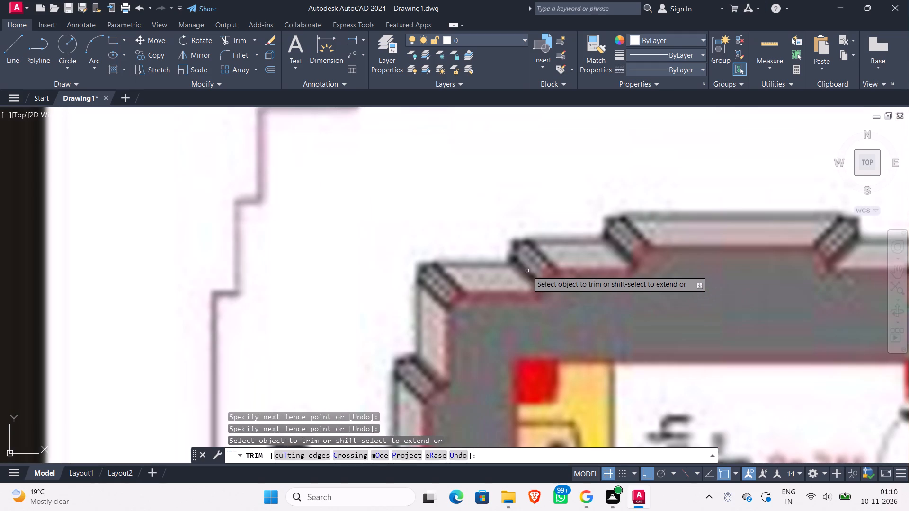
scroll(628, 230, down, 2)
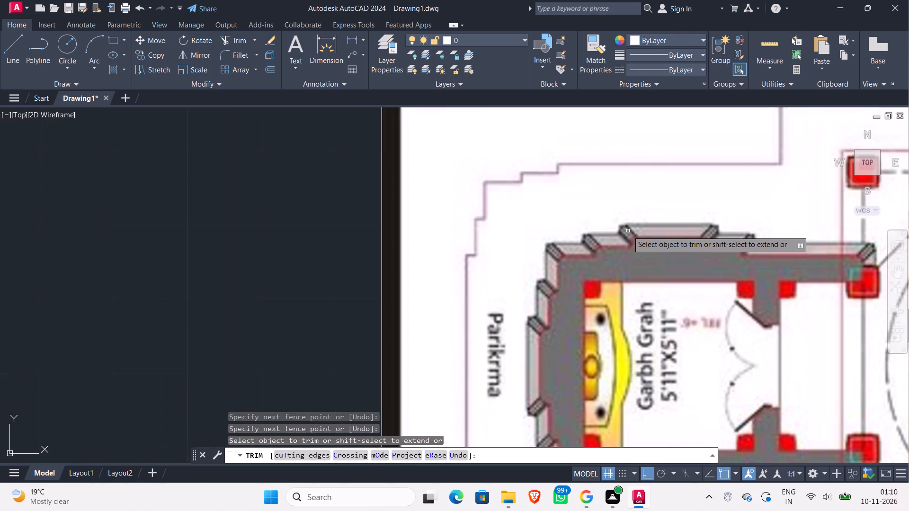
scroll(631, 255, up, 2)
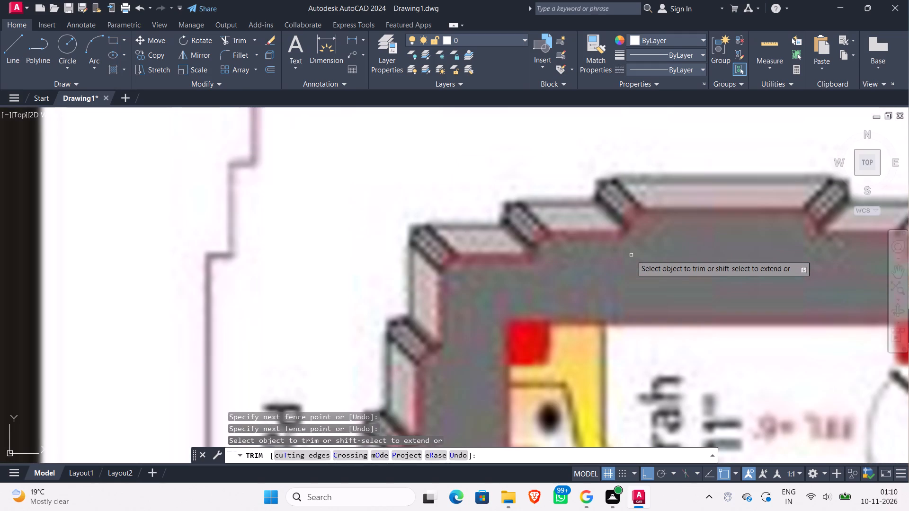
scroll(631, 255, down, 2)
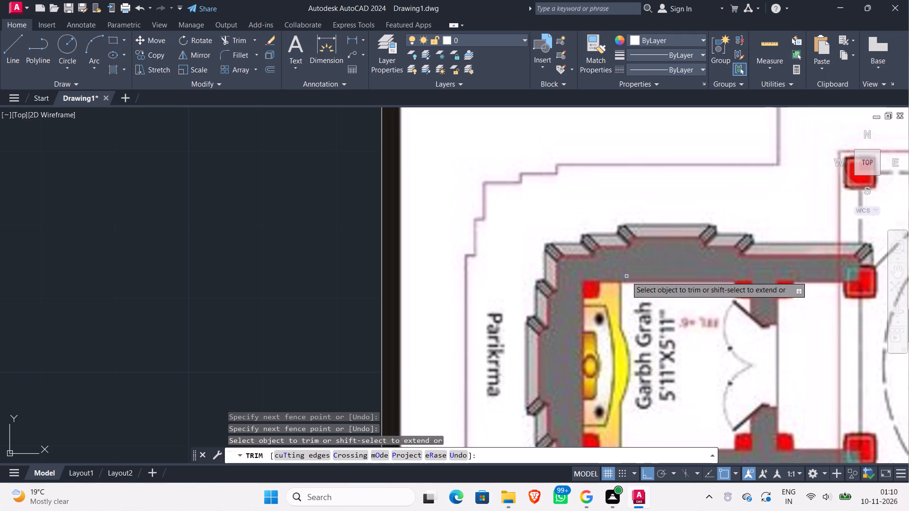
middle_drag(348, 331, 352, 241)
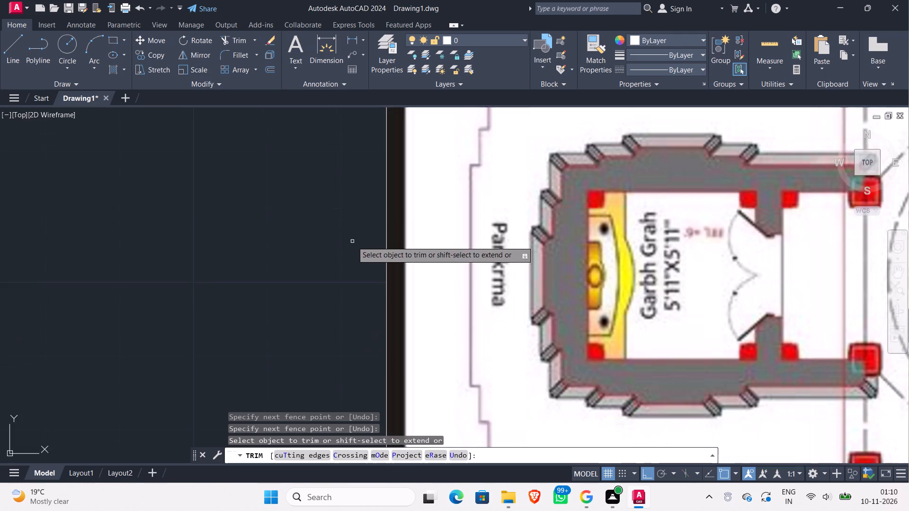
scroll(352, 249, down, 1)
middle_drag(350, 305, 439, 234)
scroll(433, 238, down, 2)
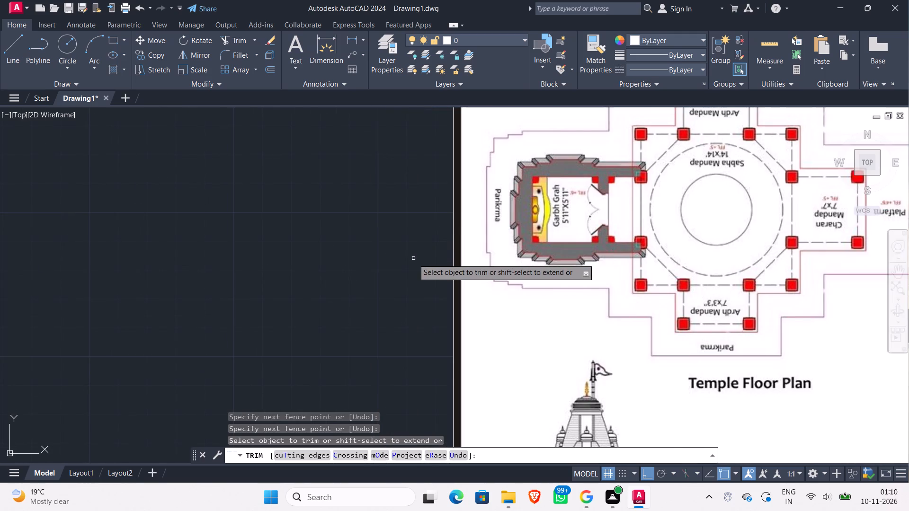
middle_drag(361, 269, 524, 243)
scroll(251, 324, down, 2)
middle_drag(242, 329, 653, 201)
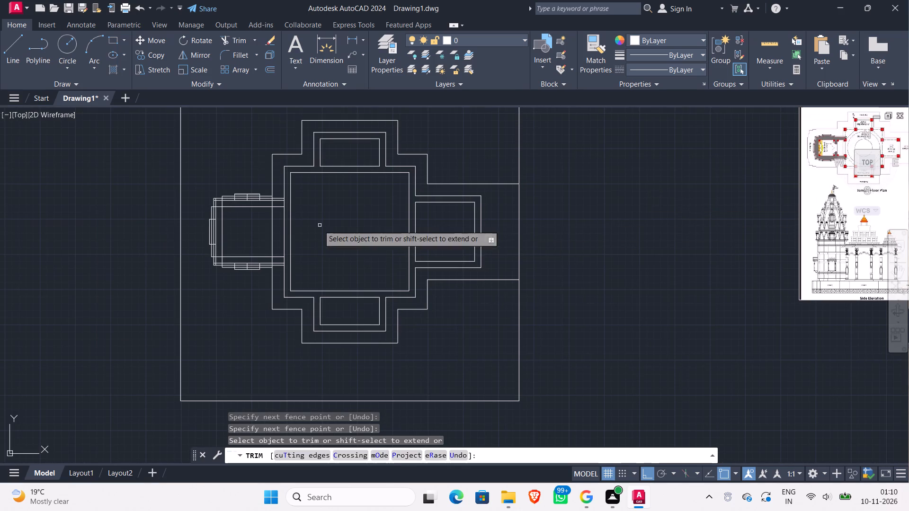
Compare the Garbh Grah's stepped outer walls in the reference floor plan with the drawn plan, and end the trimming.
middle_drag(309, 246, 334, 278)
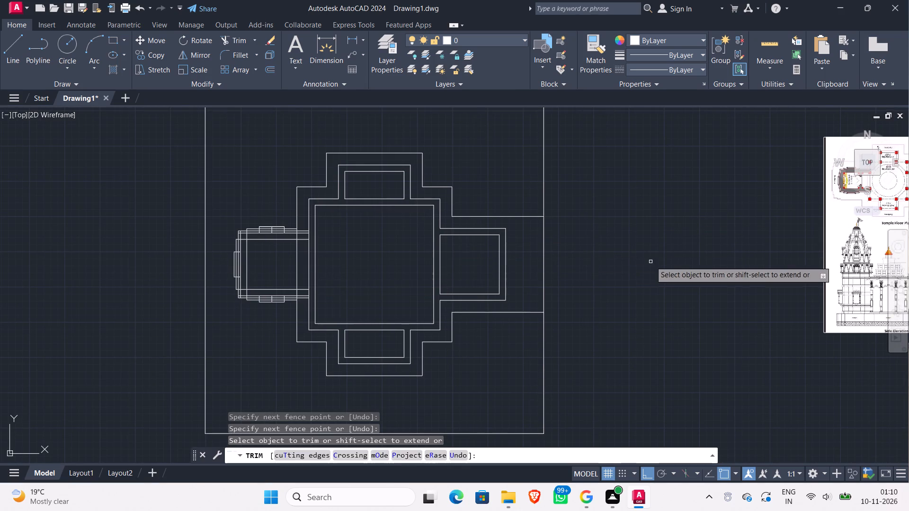
middle_drag(651, 261, 393, 269)
scroll(577, 188, up, 4)
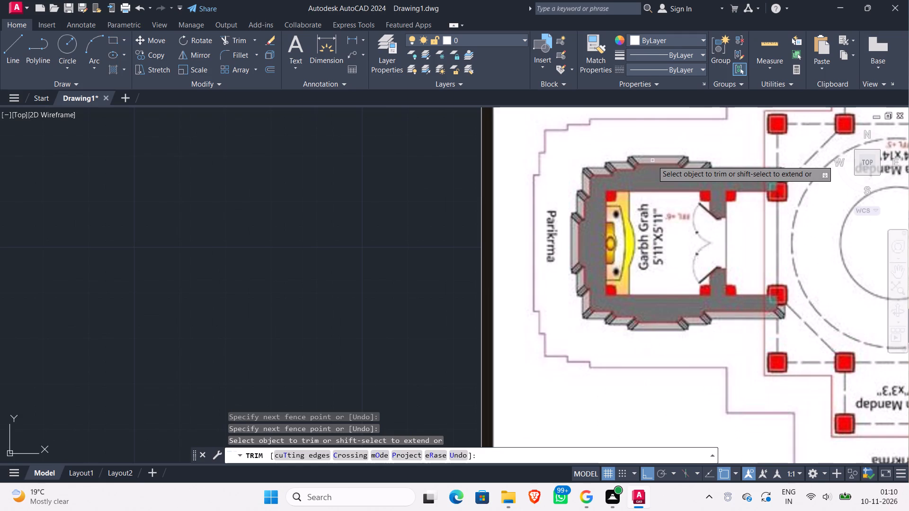
scroll(652, 160, down, 3)
middle_drag(505, 242, 682, 223)
scroll(469, 283, down, 2)
middle_drag(461, 289, 537, 279)
scroll(691, 221, up, 2)
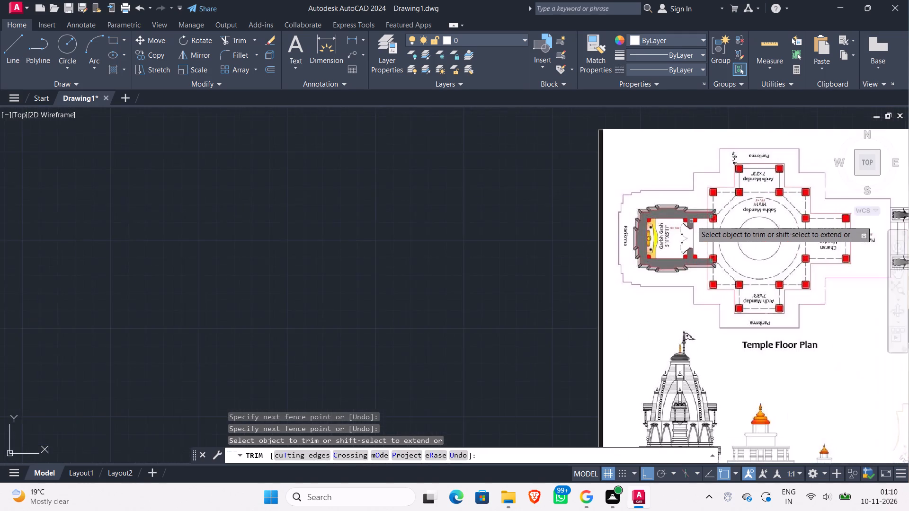
scroll(691, 221, up, 4)
scroll(691, 221, down, 3)
scroll(370, 313, down, 2)
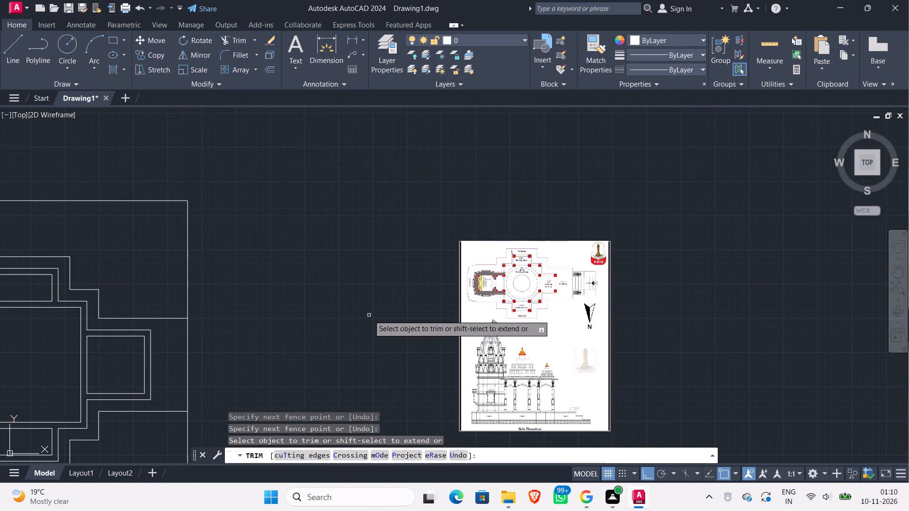
middle_drag(350, 325, 548, 280)
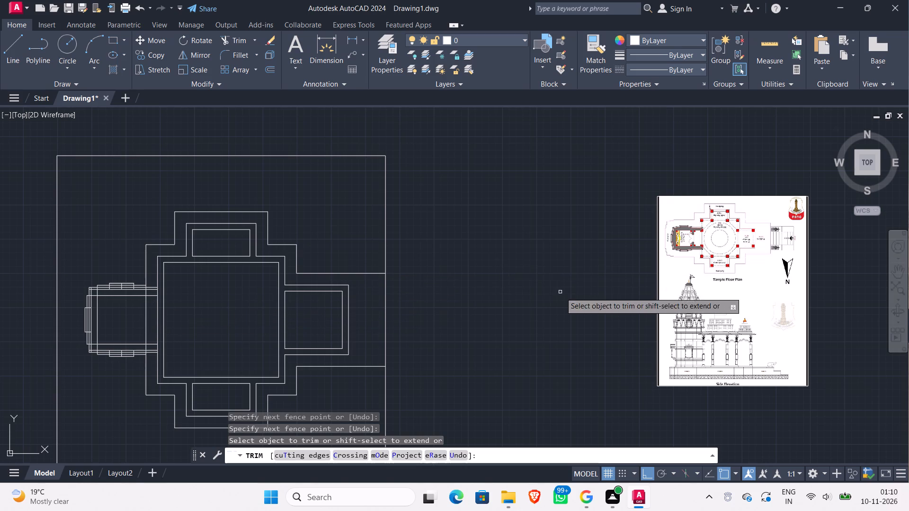
scroll(682, 234, up, 2)
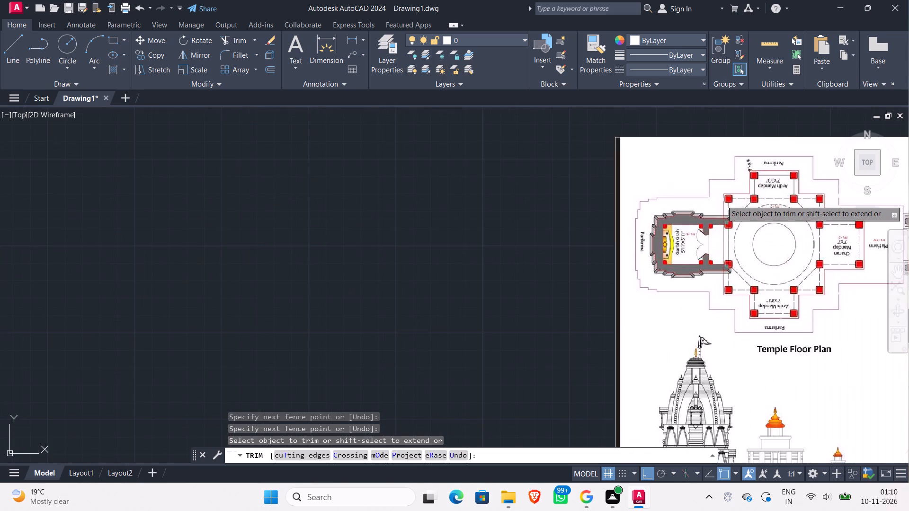
scroll(716, 211, up, 3)
scroll(689, 211, down, 2)
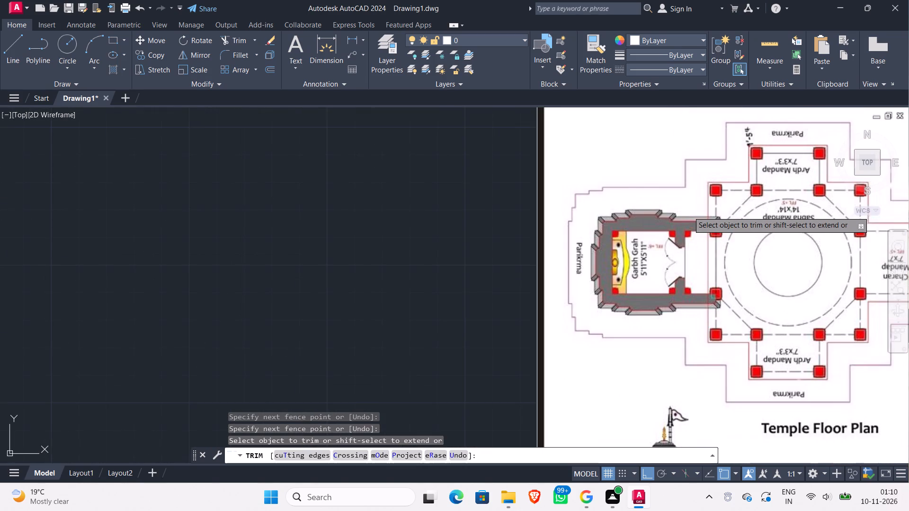
scroll(677, 212, down, 2)
middle_drag(344, 328, 575, 252)
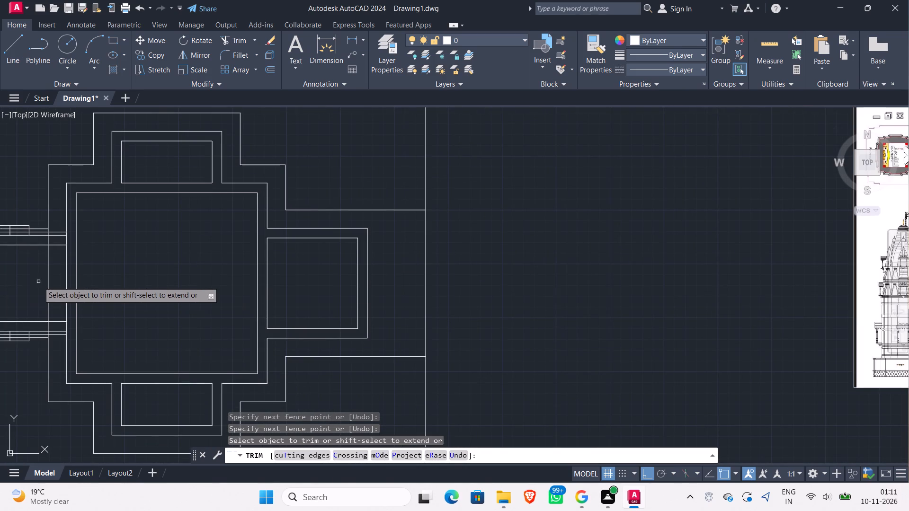
middle_drag(9, 280, 118, 316)
scroll(123, 257, up, 3)
scroll(140, 234, down, 2)
middle_drag(140, 234, 189, 222)
scroll(188, 218, down, 1)
middle_drag(188, 218, 197, 205)
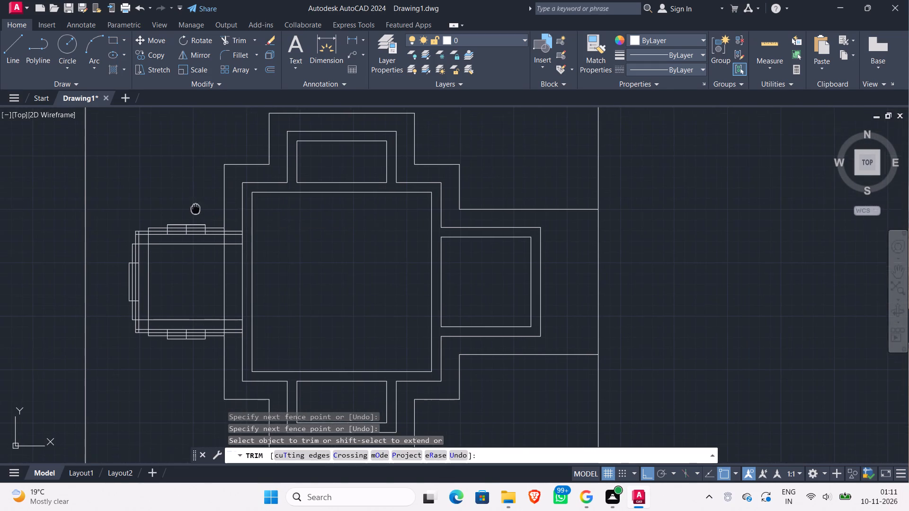
middle_drag(197, 205, 198, 203)
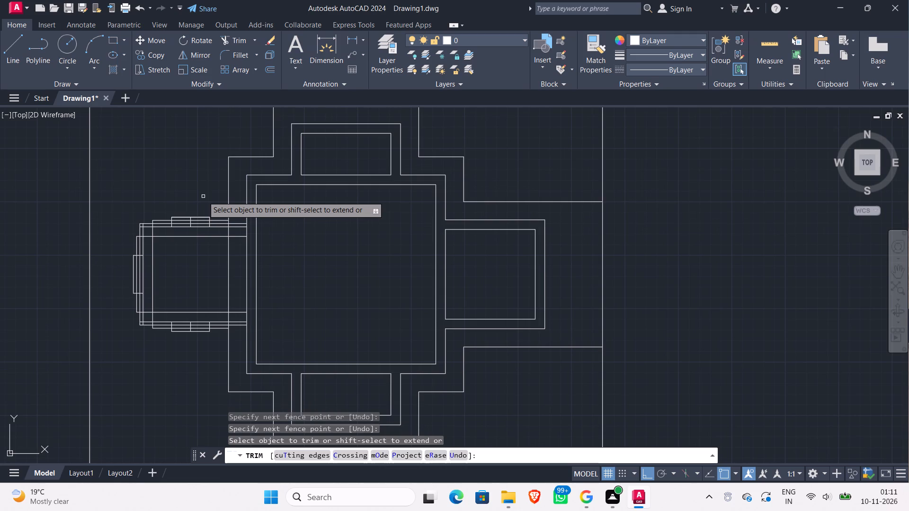
key(Escape)
scroll(203, 196, up, 1)
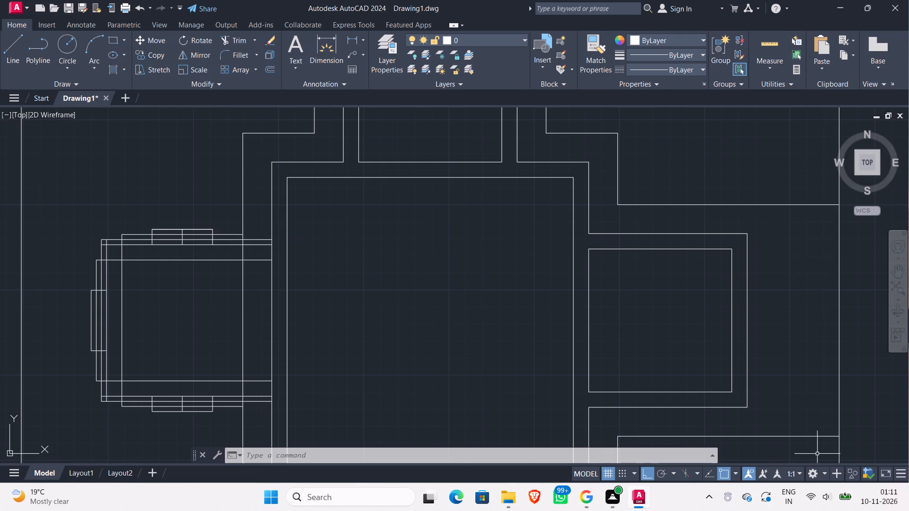
Turn off Bluetooth in the system quick settings and return to the drawing.
click(825, 497)
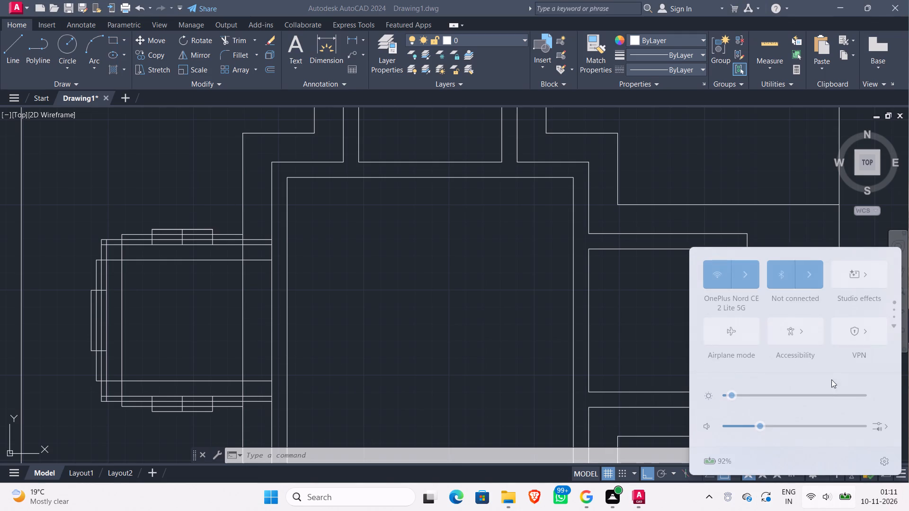
click(775, 273)
click(603, 276)
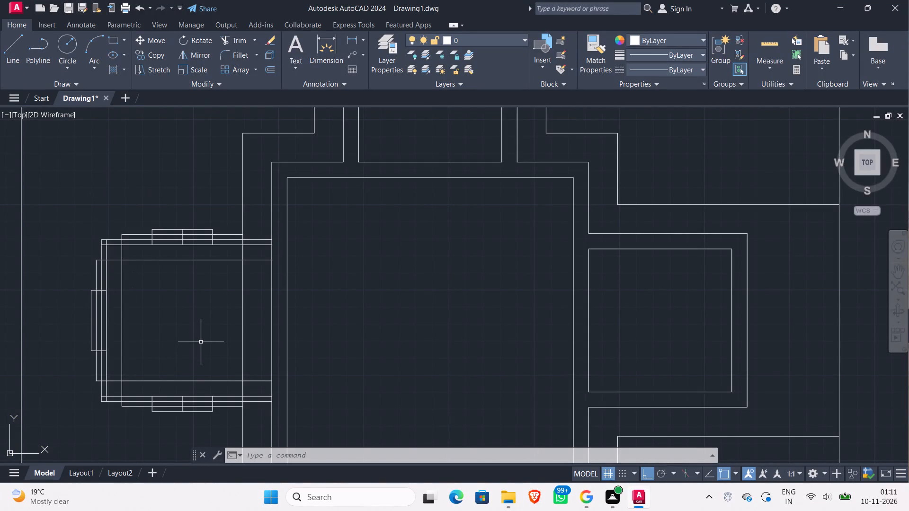
Examine the Garbh Grah's wall projections and its junction with the Sabha Mandap in the reference, then check the drawn Garbh Grah walls.
scroll(201, 341, down, 2)
scroll(769, 252, up, 3)
scroll(793, 215, up, 2)
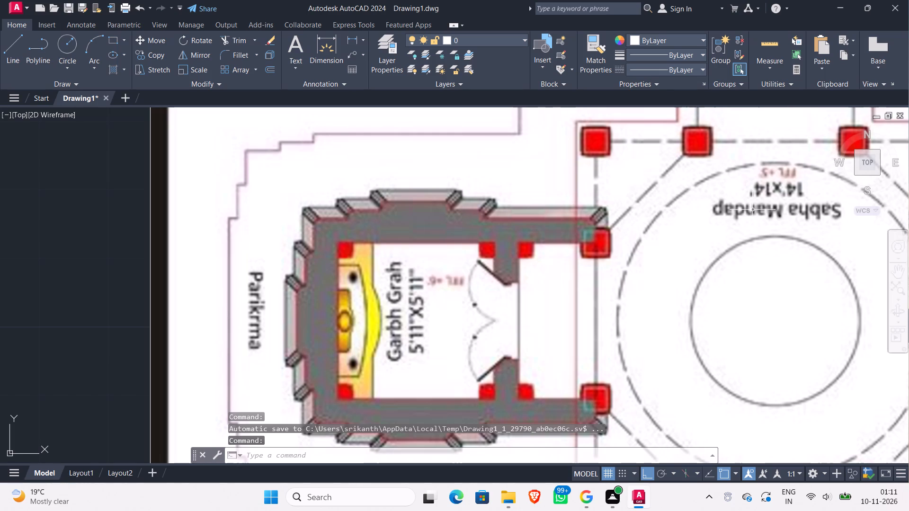
scroll(761, 187, down, 1)
scroll(761, 187, up, 2)
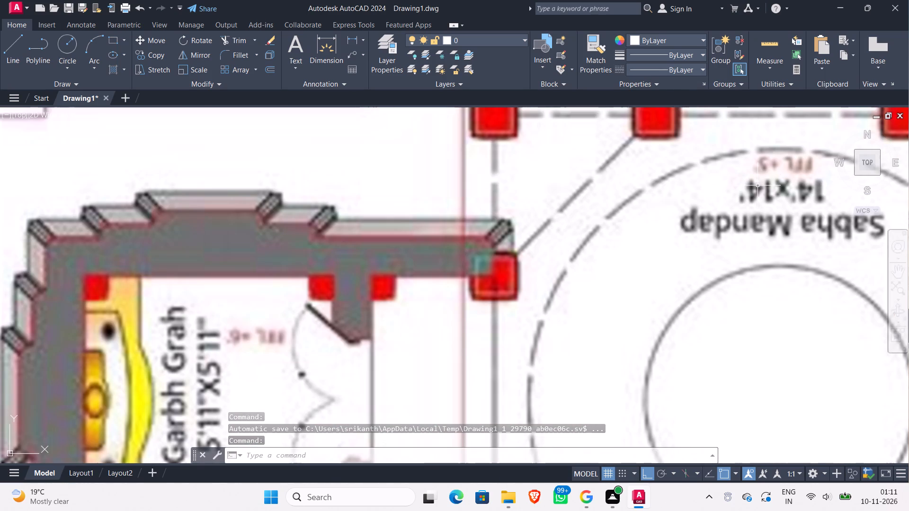
scroll(743, 211, down, 3)
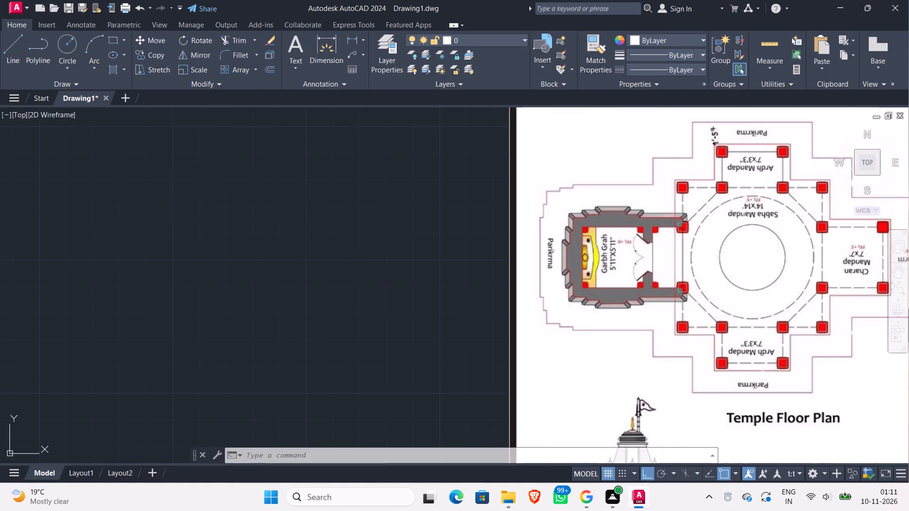
scroll(353, 265, down, 1)
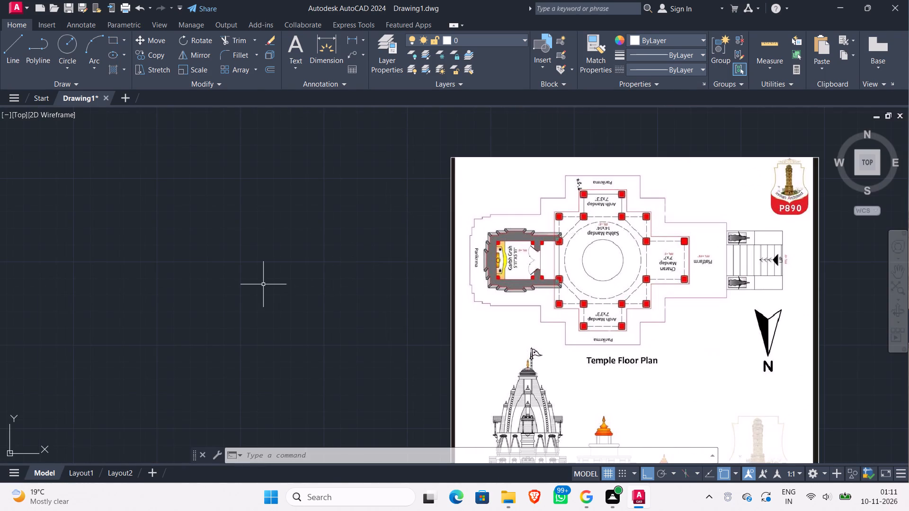
middle_drag(274, 282, 421, 278)
scroll(363, 278, down, 3)
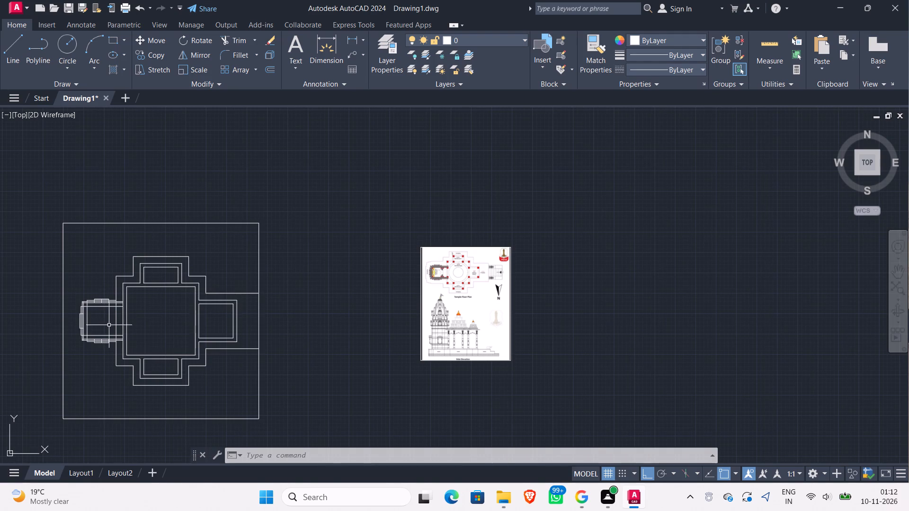
scroll(98, 316, up, 6)
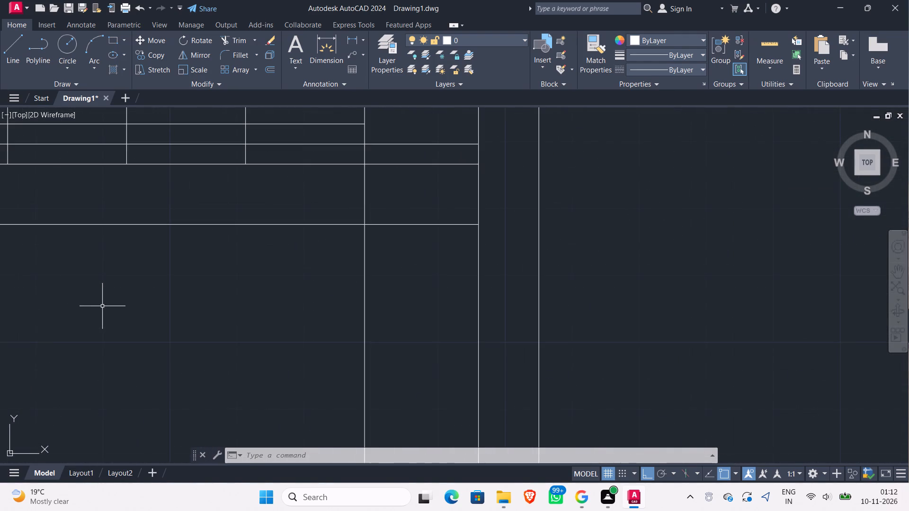
scroll(102, 306, down, 2)
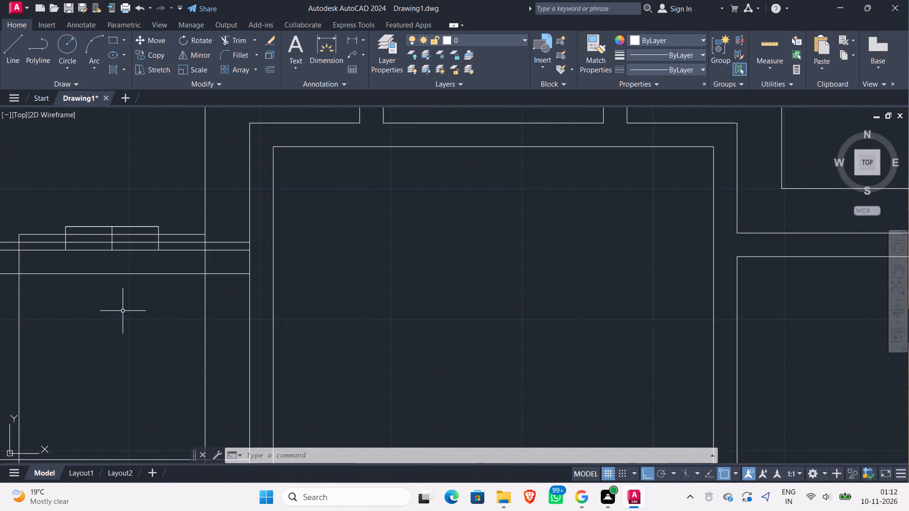
scroll(130, 314, down, 2)
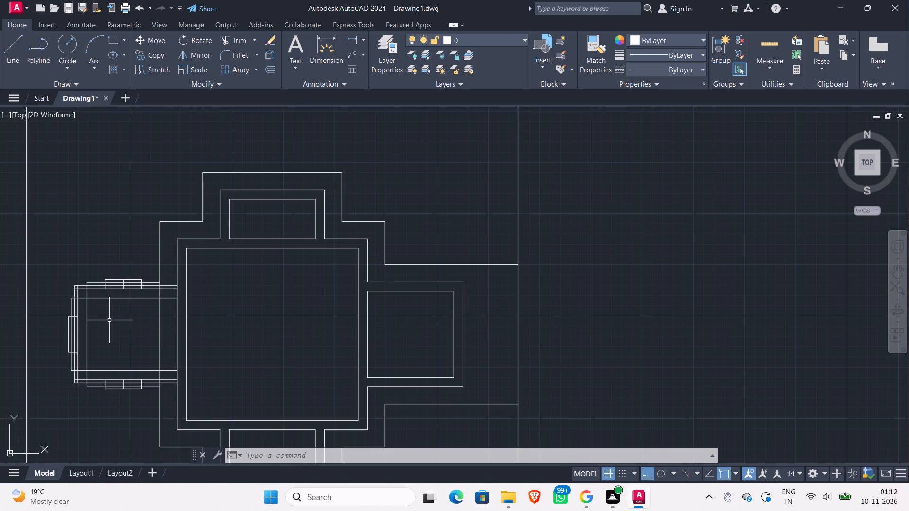
scroll(109, 320, up, 3)
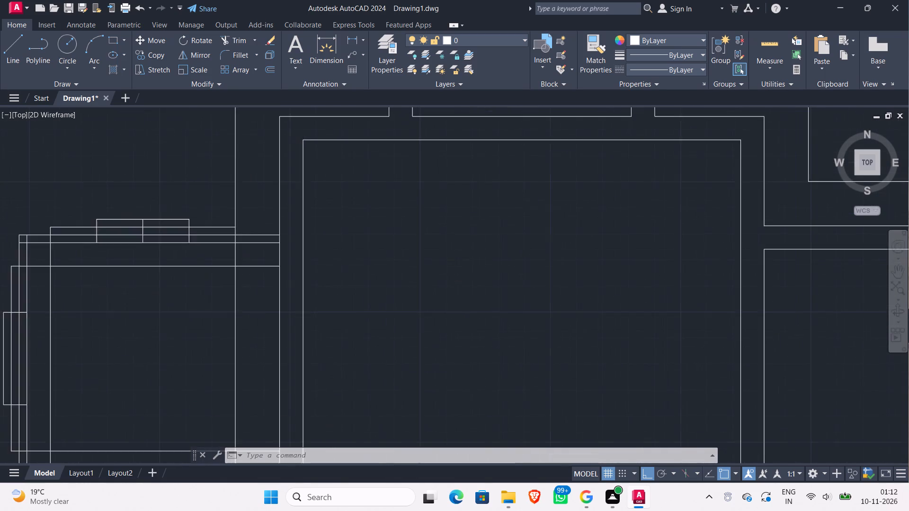
scroll(116, 303, down, 1)
middle_drag(116, 303, 120, 316)
scroll(120, 316, down, 1)
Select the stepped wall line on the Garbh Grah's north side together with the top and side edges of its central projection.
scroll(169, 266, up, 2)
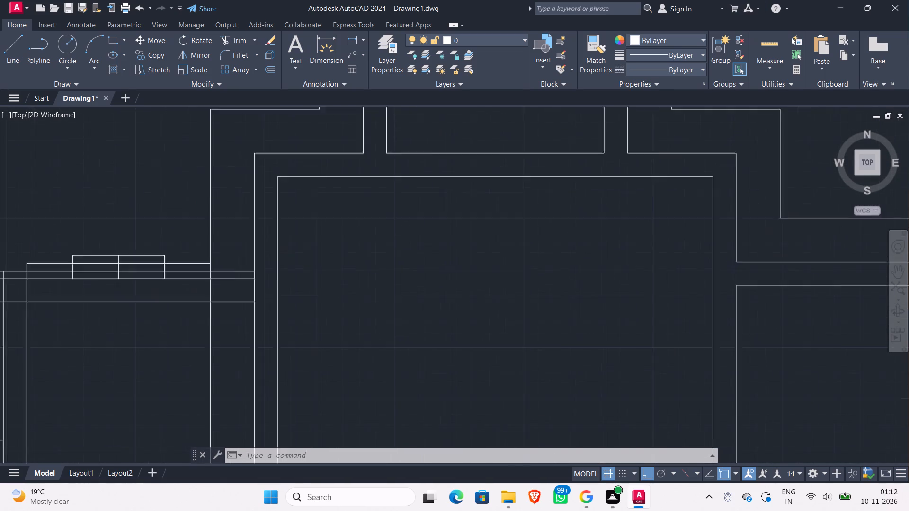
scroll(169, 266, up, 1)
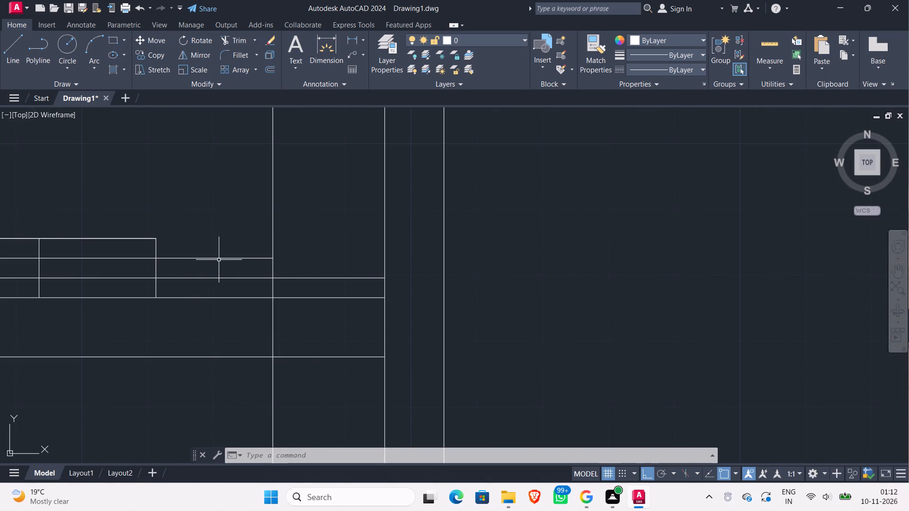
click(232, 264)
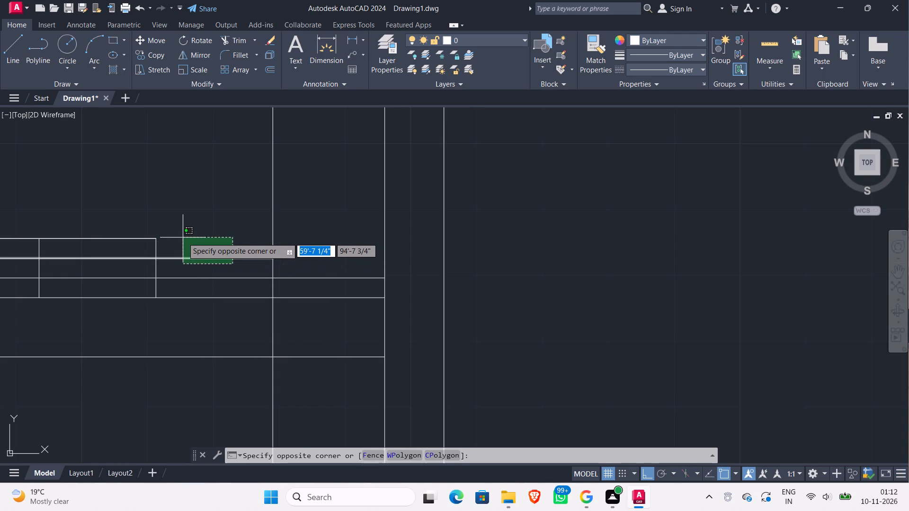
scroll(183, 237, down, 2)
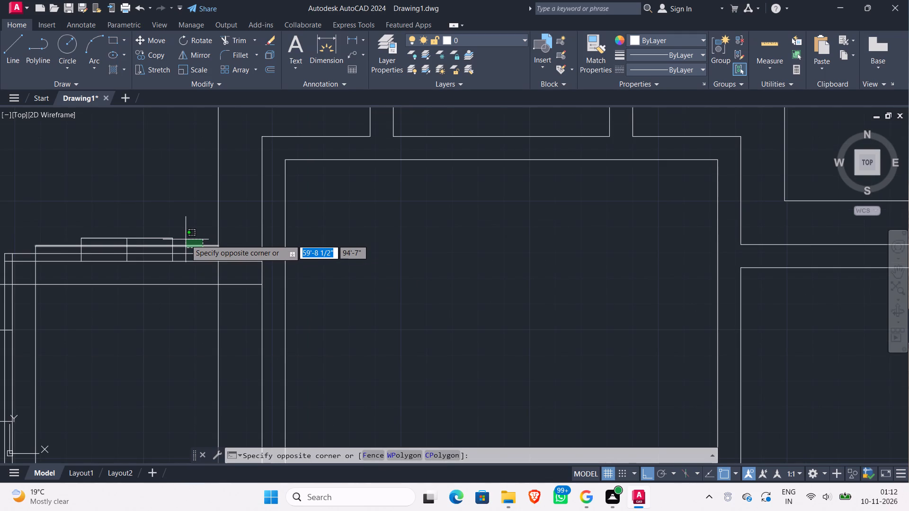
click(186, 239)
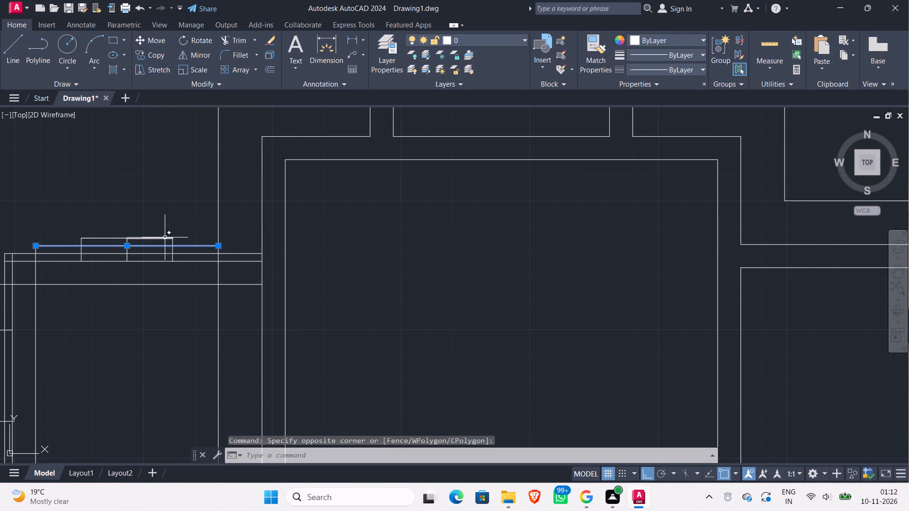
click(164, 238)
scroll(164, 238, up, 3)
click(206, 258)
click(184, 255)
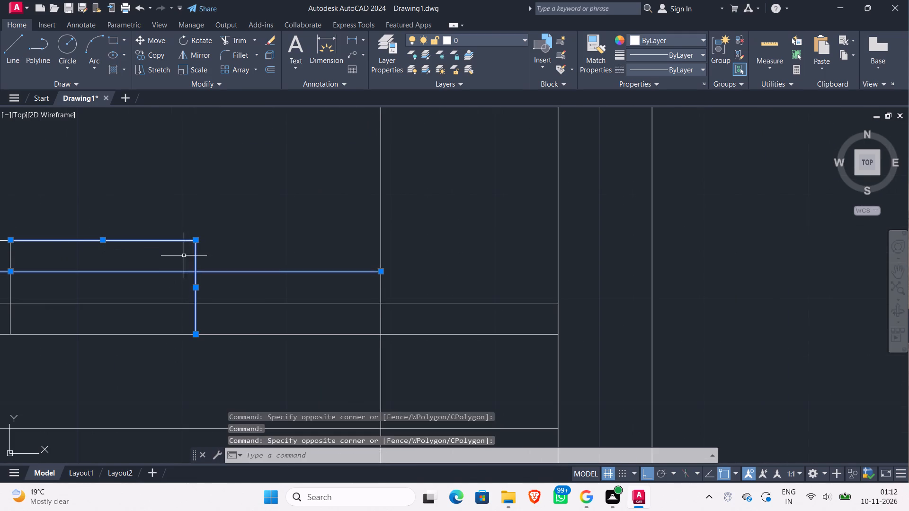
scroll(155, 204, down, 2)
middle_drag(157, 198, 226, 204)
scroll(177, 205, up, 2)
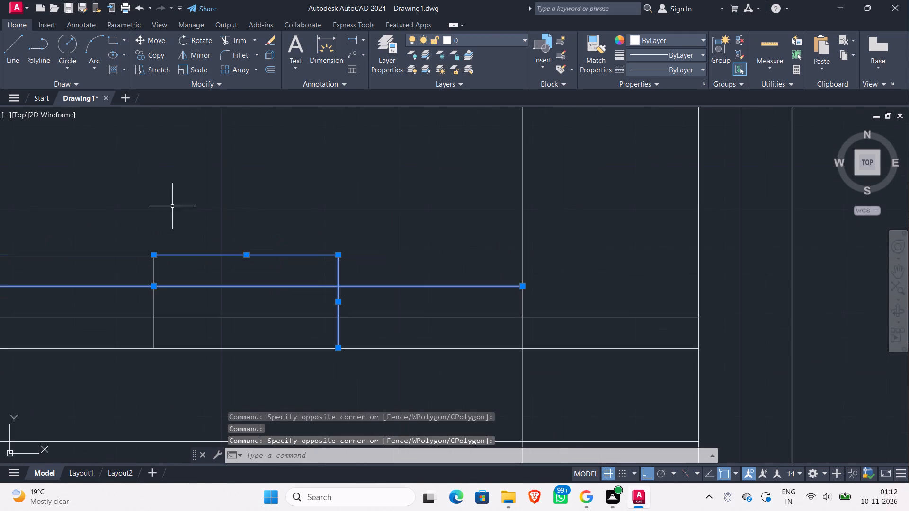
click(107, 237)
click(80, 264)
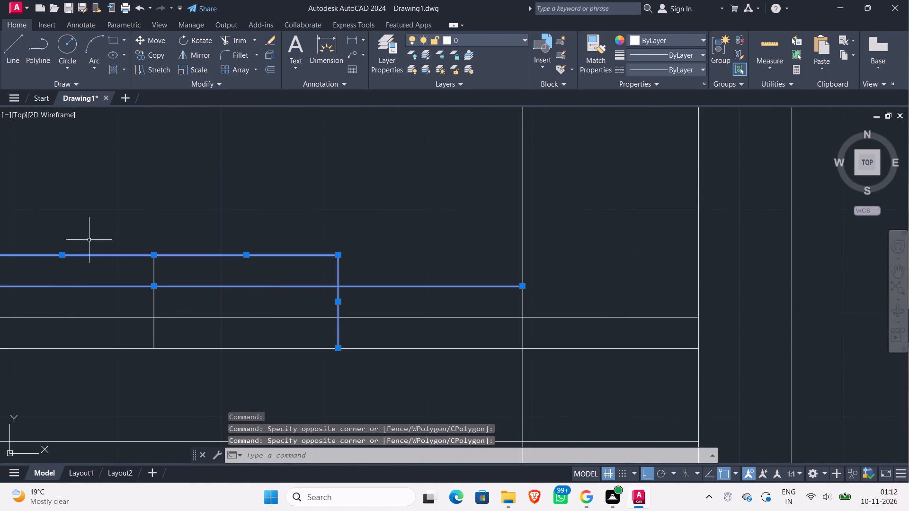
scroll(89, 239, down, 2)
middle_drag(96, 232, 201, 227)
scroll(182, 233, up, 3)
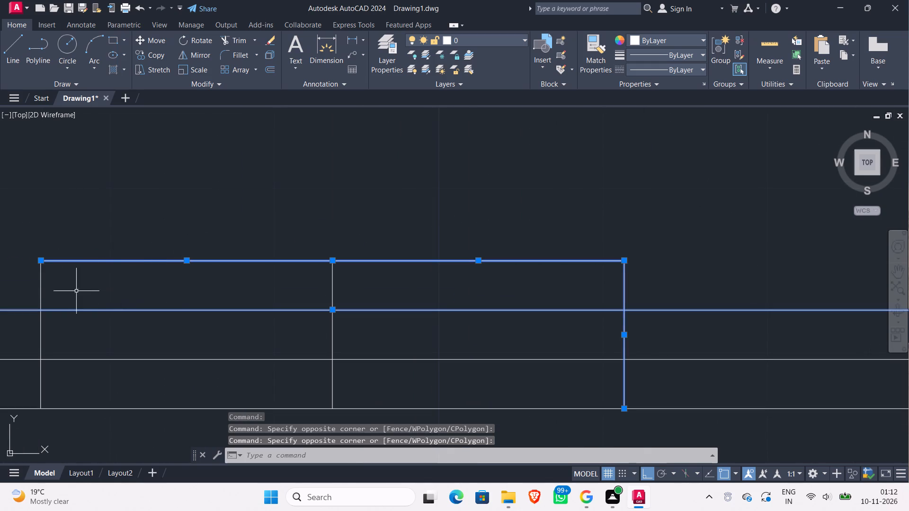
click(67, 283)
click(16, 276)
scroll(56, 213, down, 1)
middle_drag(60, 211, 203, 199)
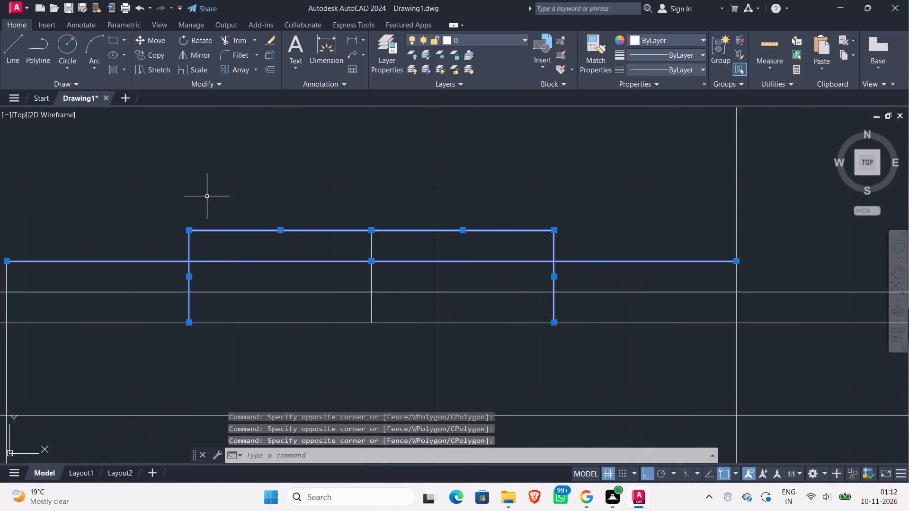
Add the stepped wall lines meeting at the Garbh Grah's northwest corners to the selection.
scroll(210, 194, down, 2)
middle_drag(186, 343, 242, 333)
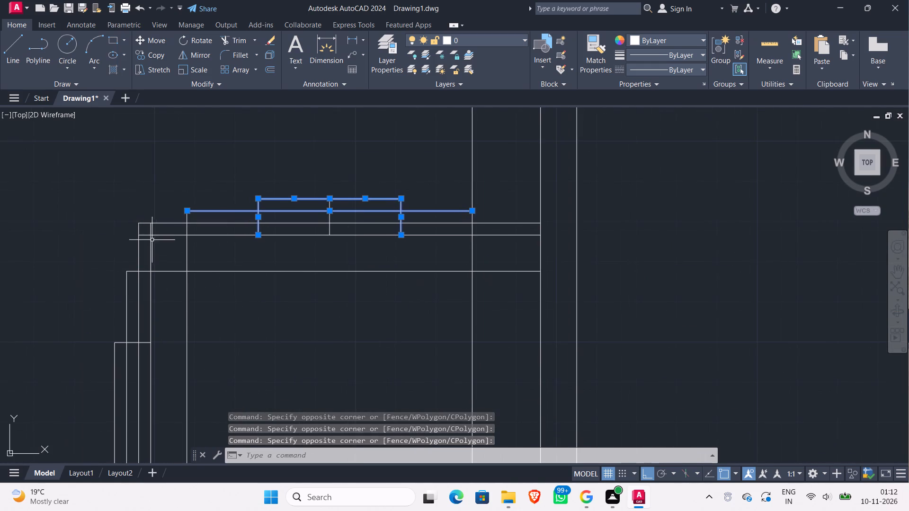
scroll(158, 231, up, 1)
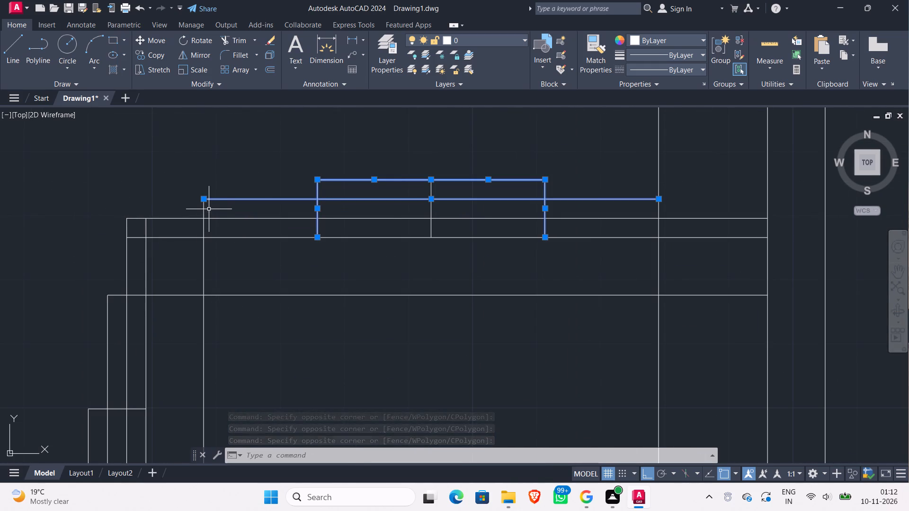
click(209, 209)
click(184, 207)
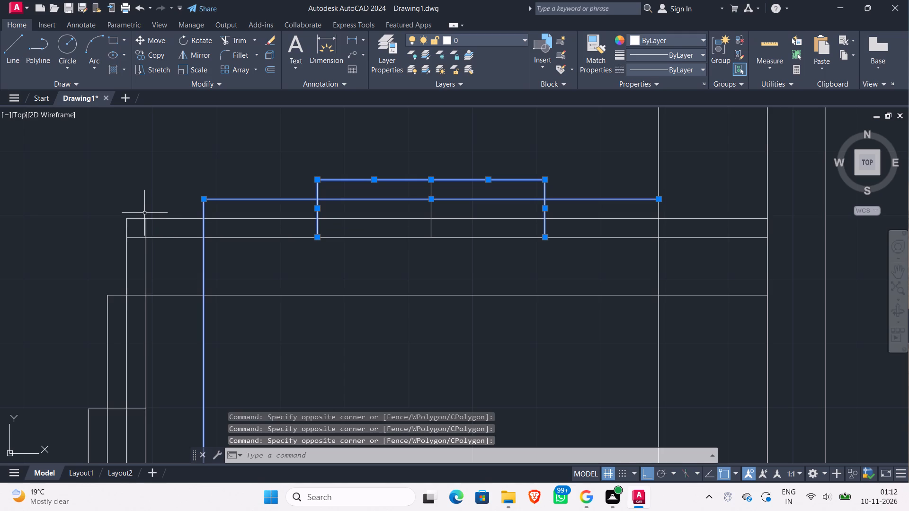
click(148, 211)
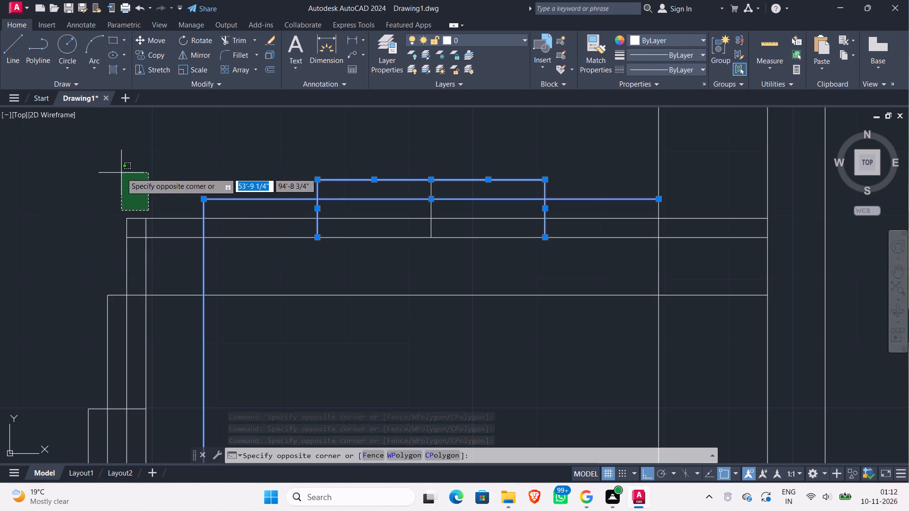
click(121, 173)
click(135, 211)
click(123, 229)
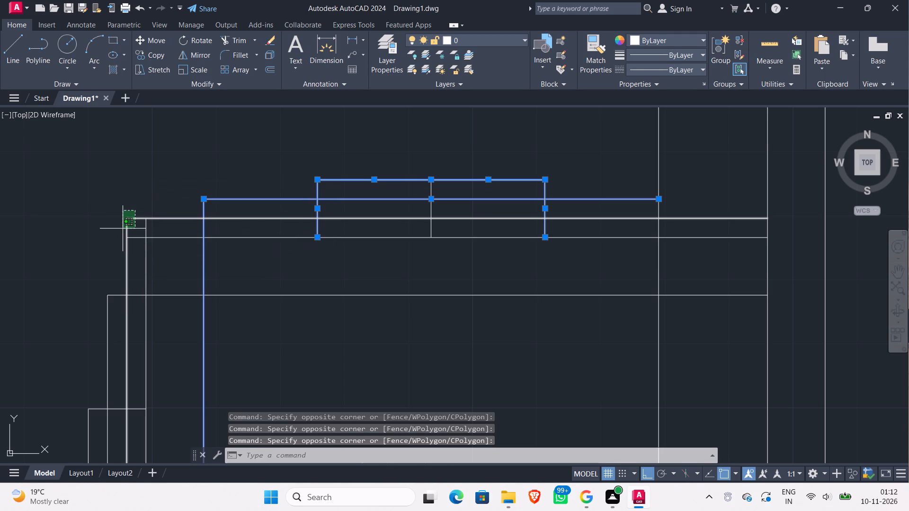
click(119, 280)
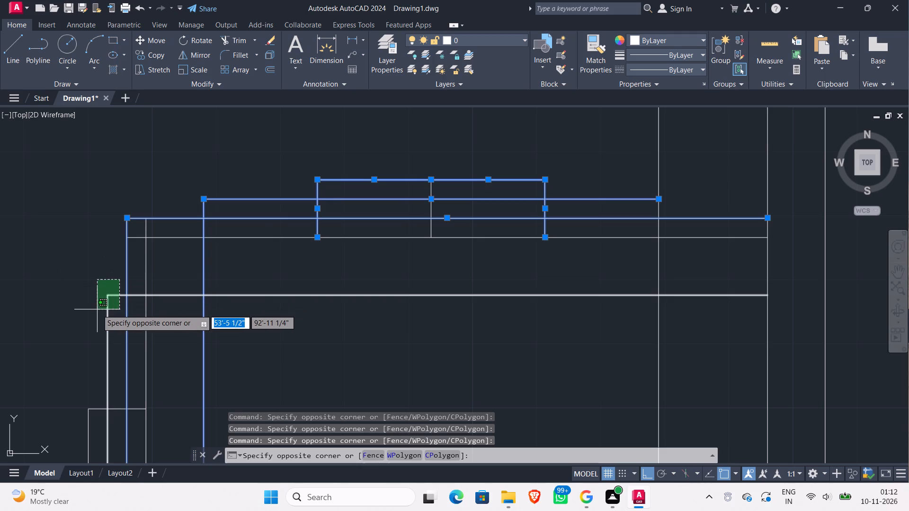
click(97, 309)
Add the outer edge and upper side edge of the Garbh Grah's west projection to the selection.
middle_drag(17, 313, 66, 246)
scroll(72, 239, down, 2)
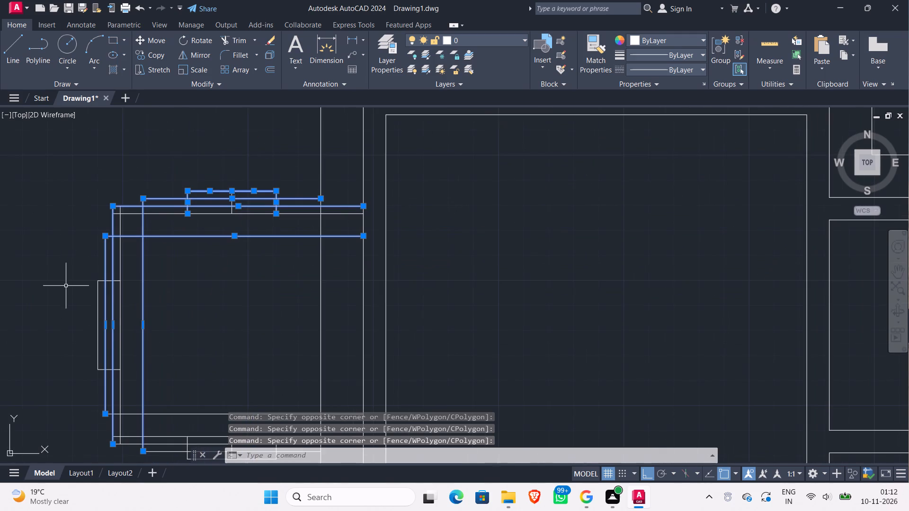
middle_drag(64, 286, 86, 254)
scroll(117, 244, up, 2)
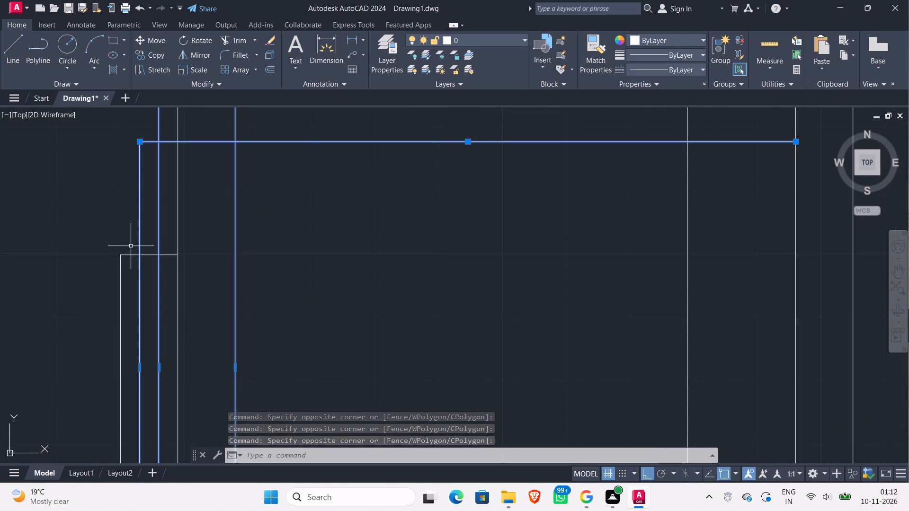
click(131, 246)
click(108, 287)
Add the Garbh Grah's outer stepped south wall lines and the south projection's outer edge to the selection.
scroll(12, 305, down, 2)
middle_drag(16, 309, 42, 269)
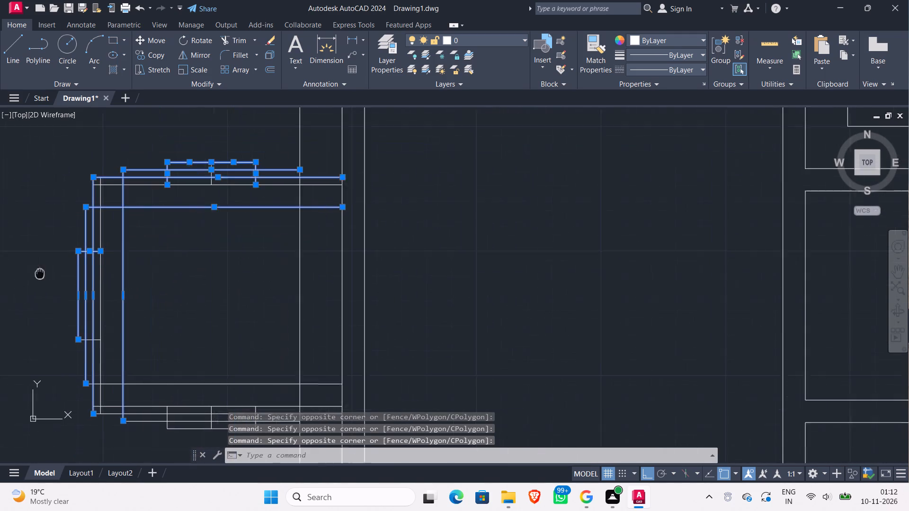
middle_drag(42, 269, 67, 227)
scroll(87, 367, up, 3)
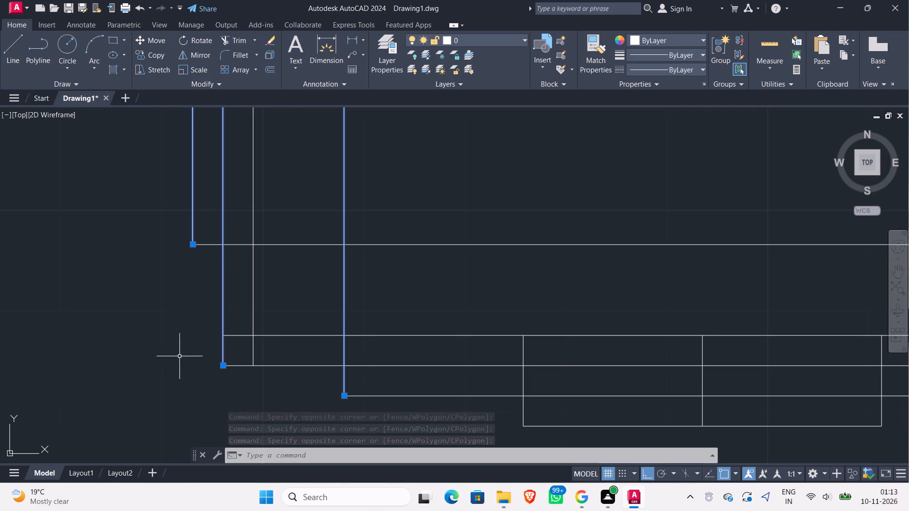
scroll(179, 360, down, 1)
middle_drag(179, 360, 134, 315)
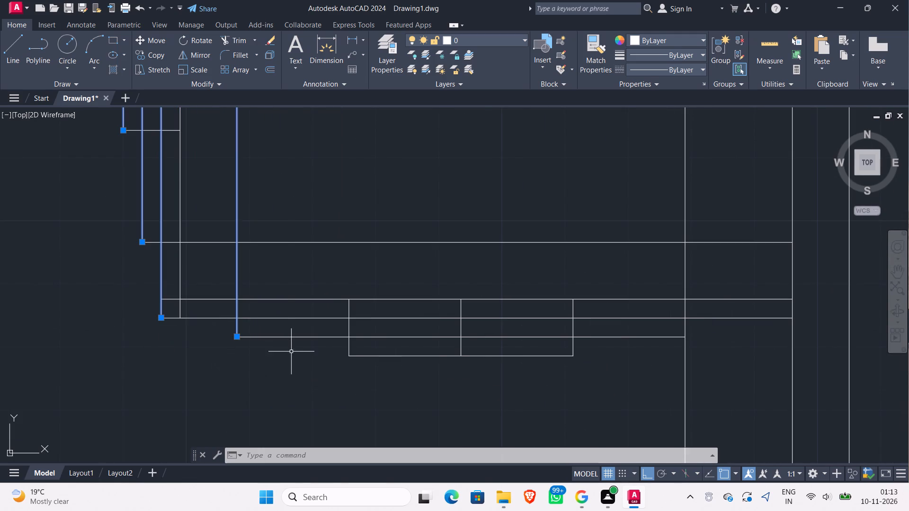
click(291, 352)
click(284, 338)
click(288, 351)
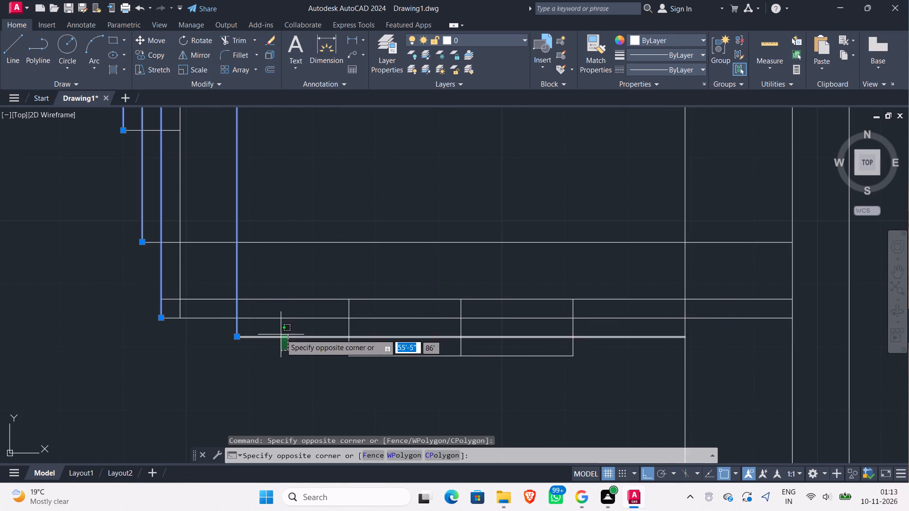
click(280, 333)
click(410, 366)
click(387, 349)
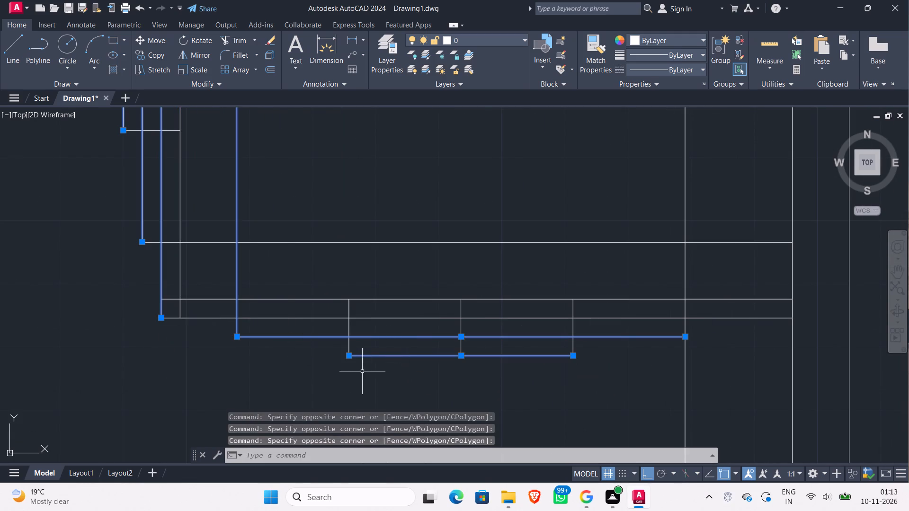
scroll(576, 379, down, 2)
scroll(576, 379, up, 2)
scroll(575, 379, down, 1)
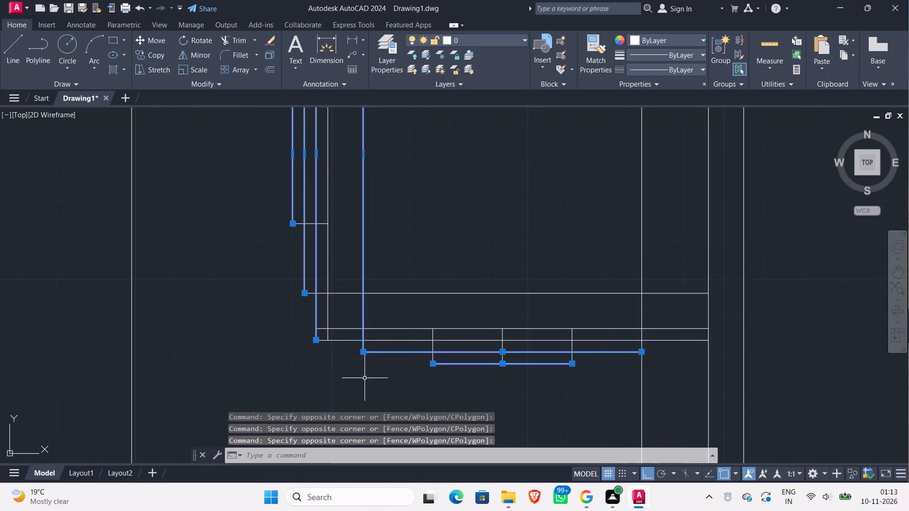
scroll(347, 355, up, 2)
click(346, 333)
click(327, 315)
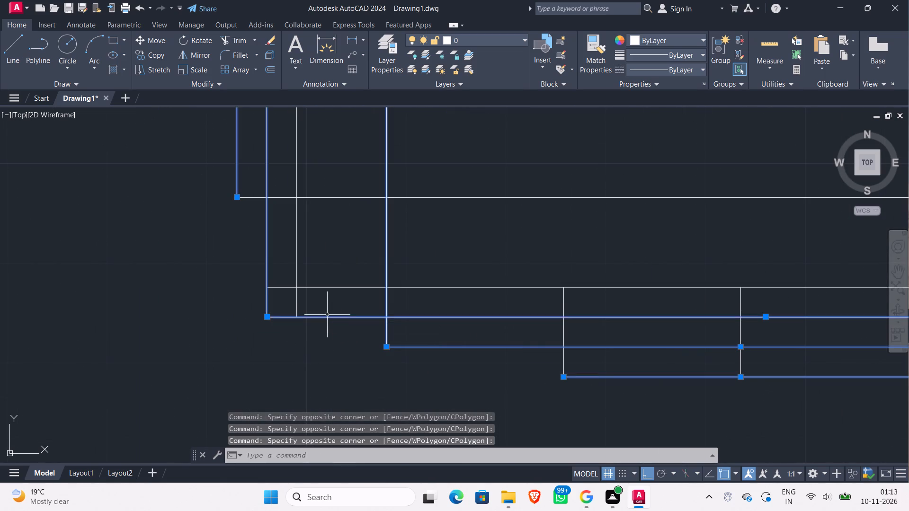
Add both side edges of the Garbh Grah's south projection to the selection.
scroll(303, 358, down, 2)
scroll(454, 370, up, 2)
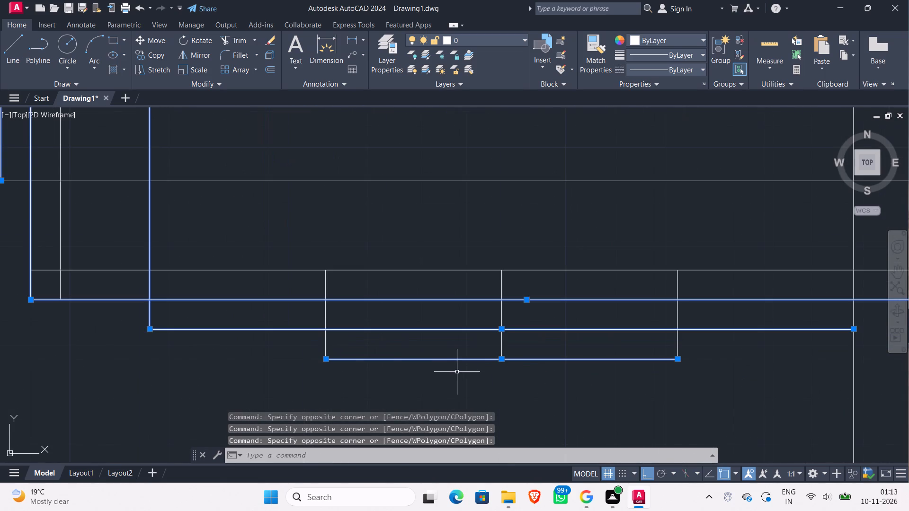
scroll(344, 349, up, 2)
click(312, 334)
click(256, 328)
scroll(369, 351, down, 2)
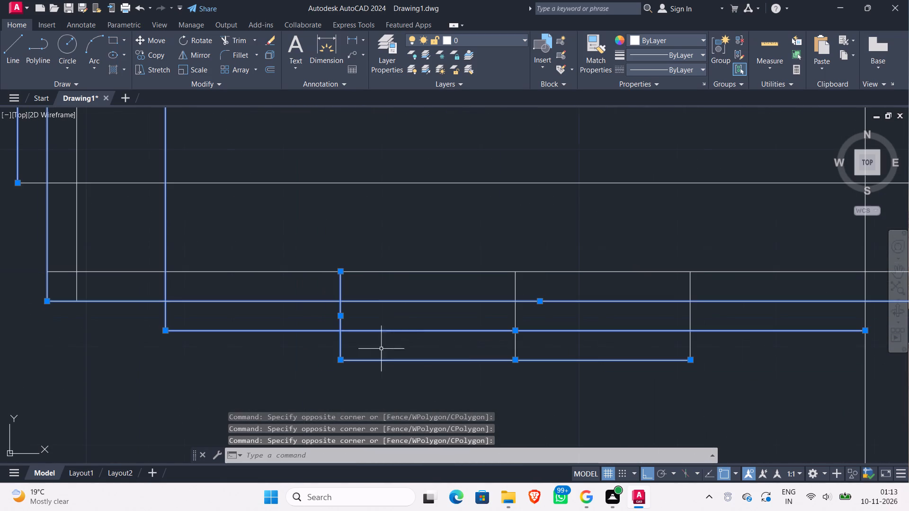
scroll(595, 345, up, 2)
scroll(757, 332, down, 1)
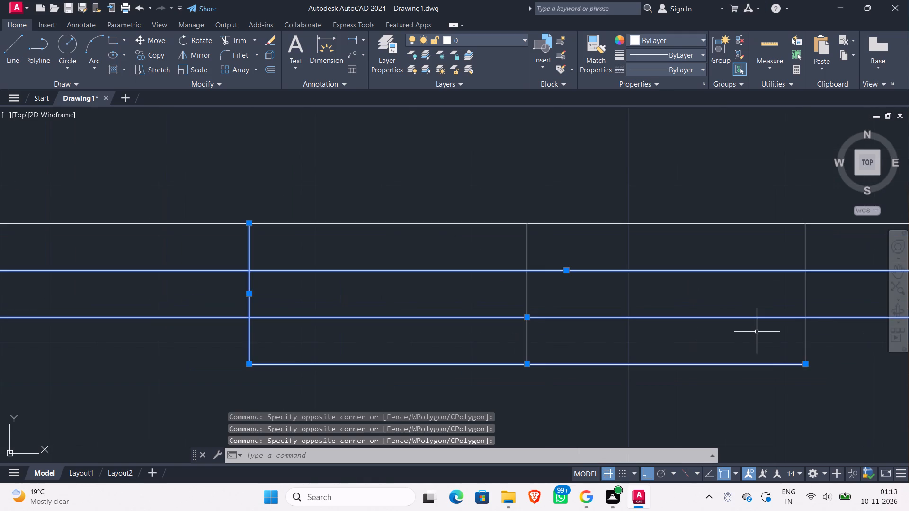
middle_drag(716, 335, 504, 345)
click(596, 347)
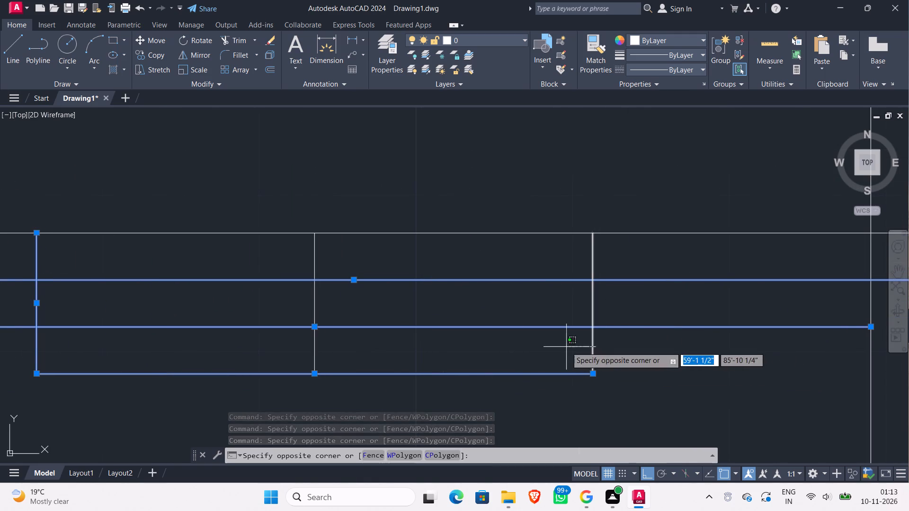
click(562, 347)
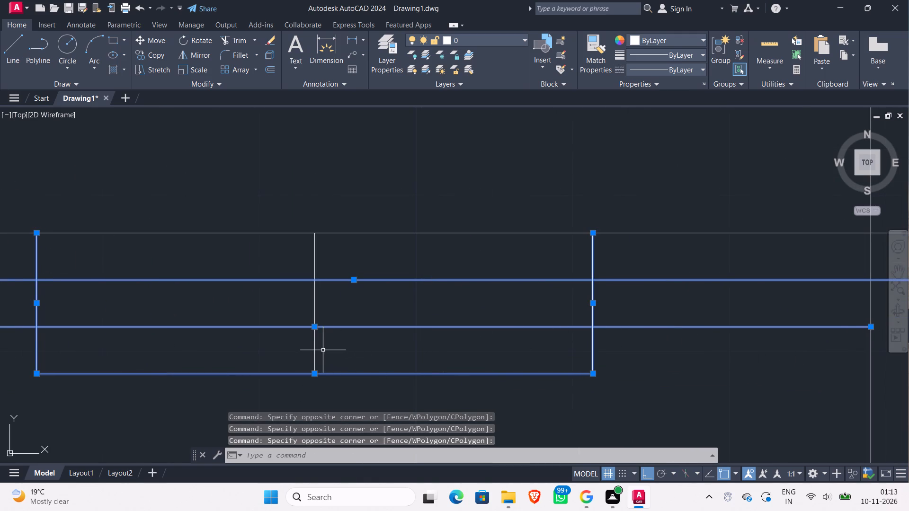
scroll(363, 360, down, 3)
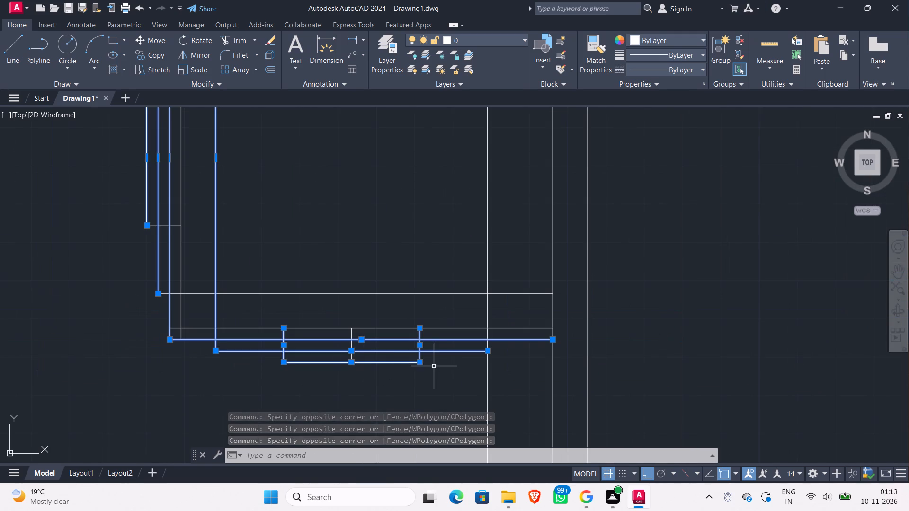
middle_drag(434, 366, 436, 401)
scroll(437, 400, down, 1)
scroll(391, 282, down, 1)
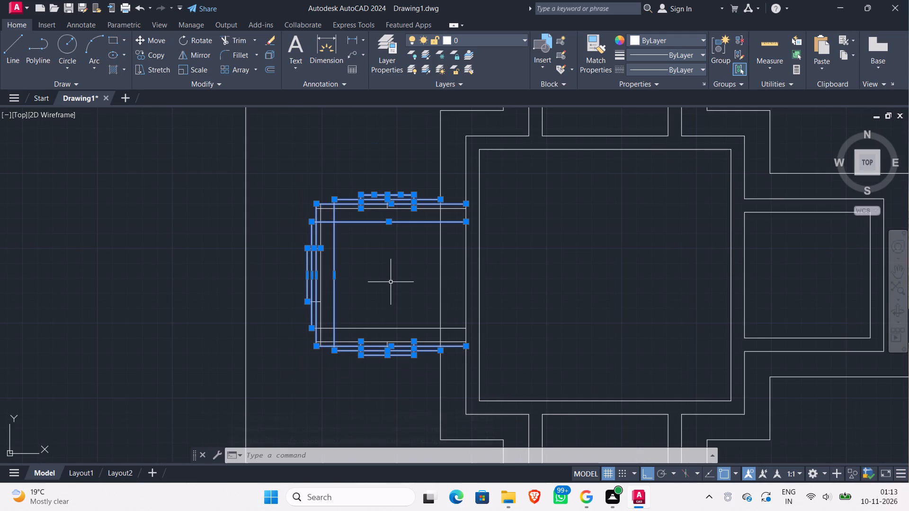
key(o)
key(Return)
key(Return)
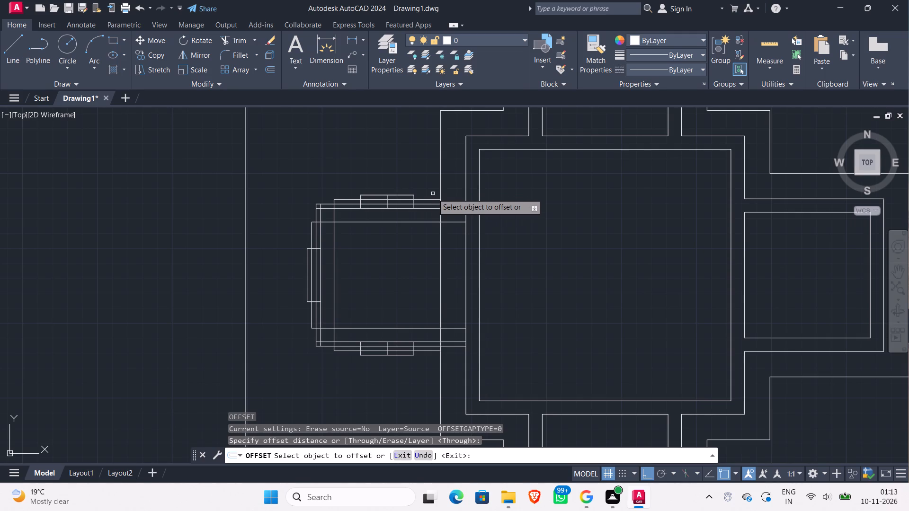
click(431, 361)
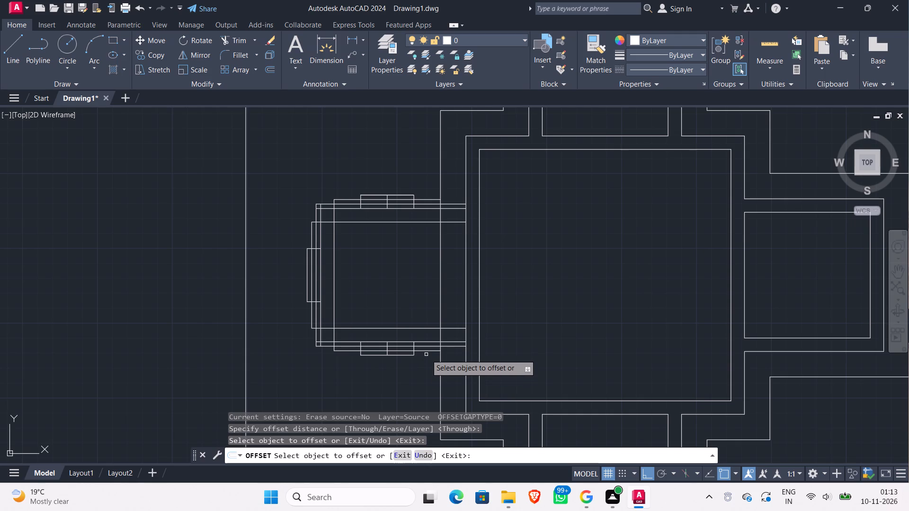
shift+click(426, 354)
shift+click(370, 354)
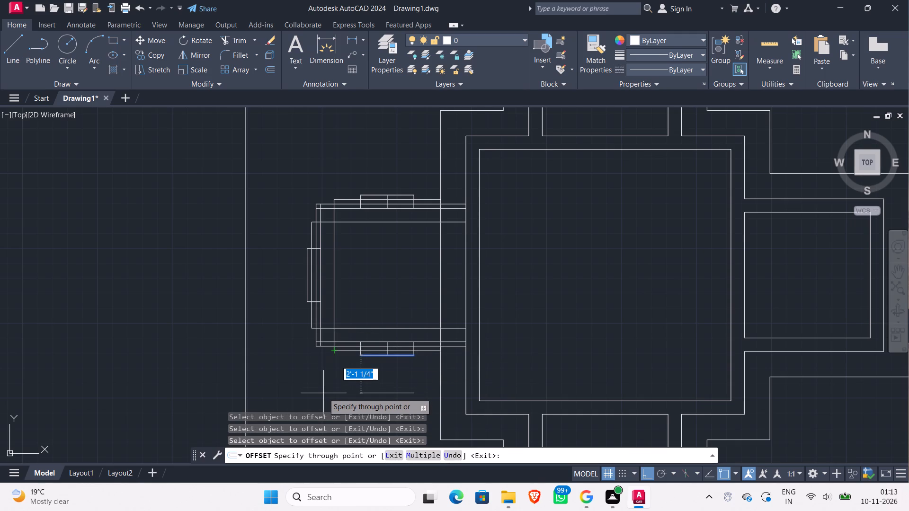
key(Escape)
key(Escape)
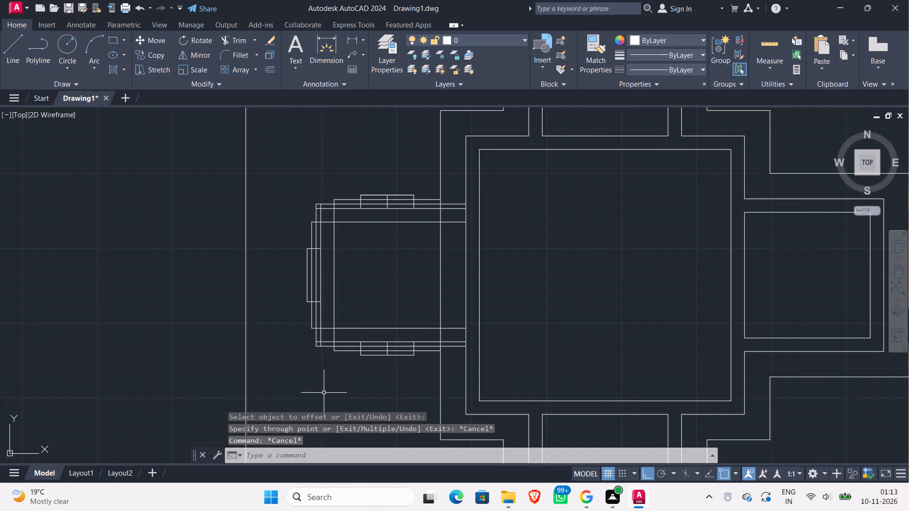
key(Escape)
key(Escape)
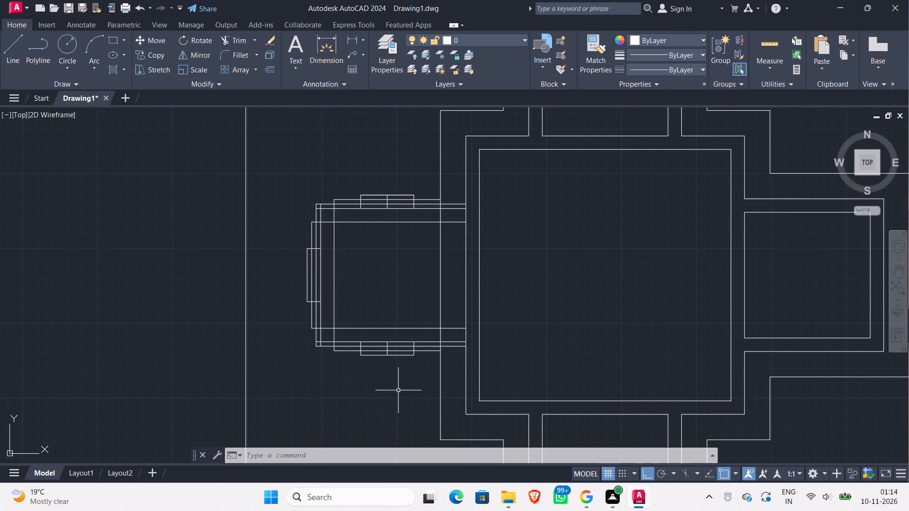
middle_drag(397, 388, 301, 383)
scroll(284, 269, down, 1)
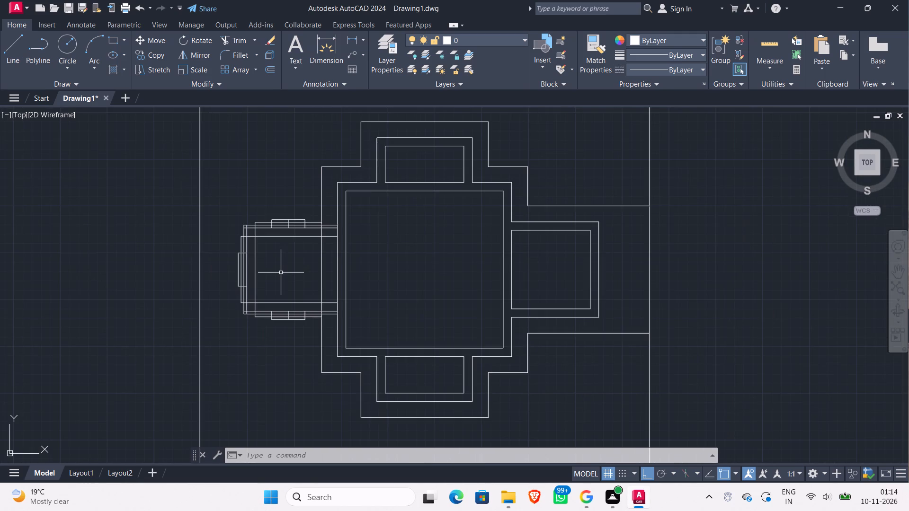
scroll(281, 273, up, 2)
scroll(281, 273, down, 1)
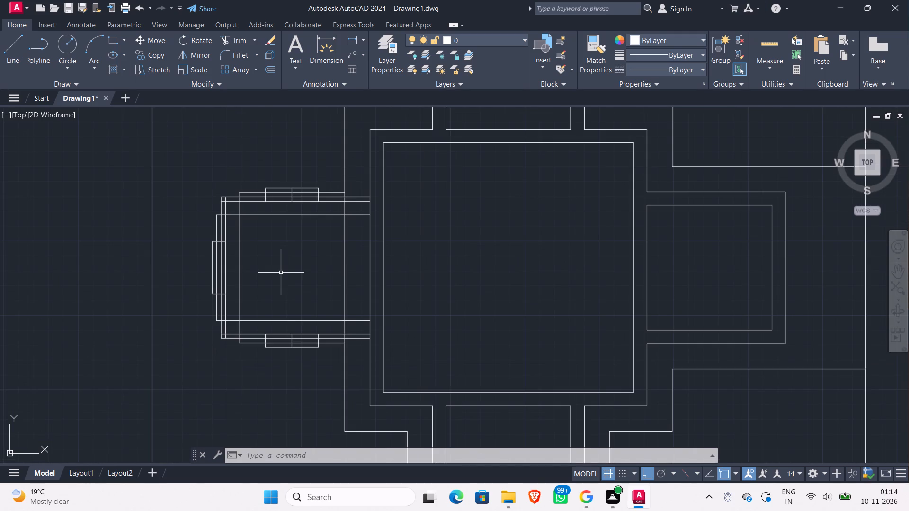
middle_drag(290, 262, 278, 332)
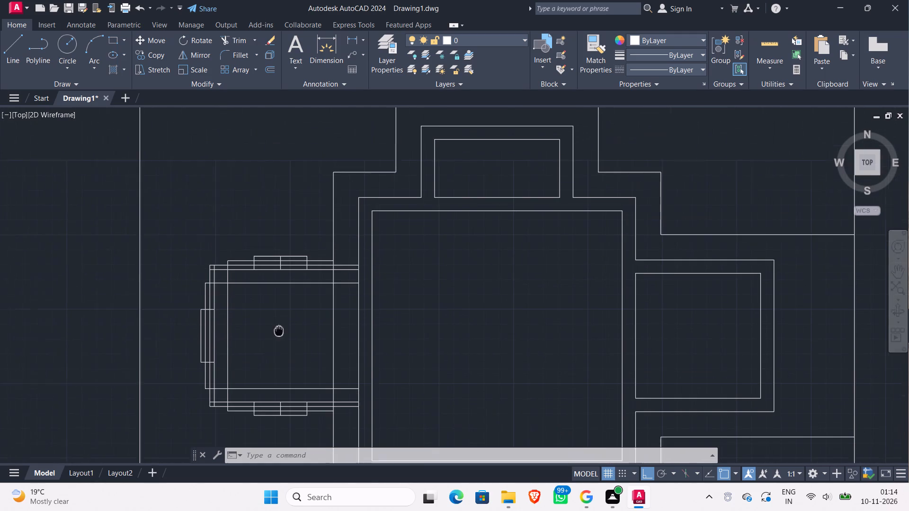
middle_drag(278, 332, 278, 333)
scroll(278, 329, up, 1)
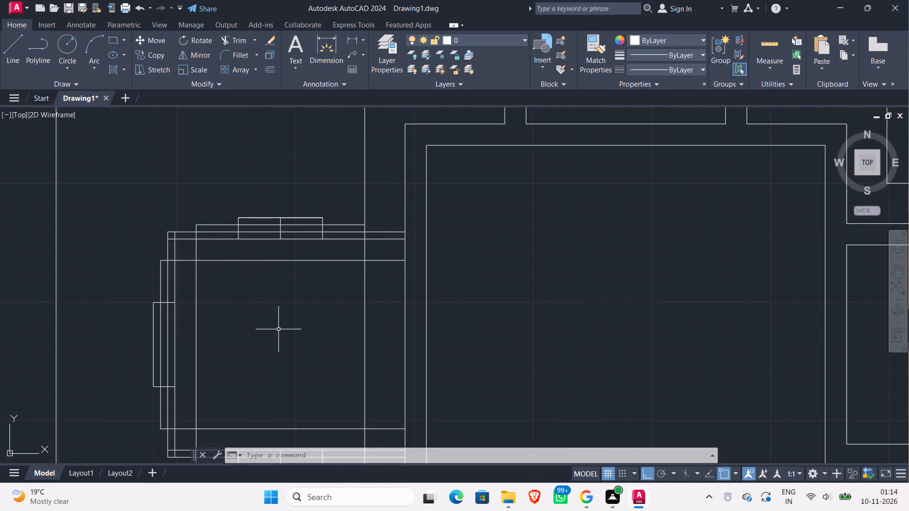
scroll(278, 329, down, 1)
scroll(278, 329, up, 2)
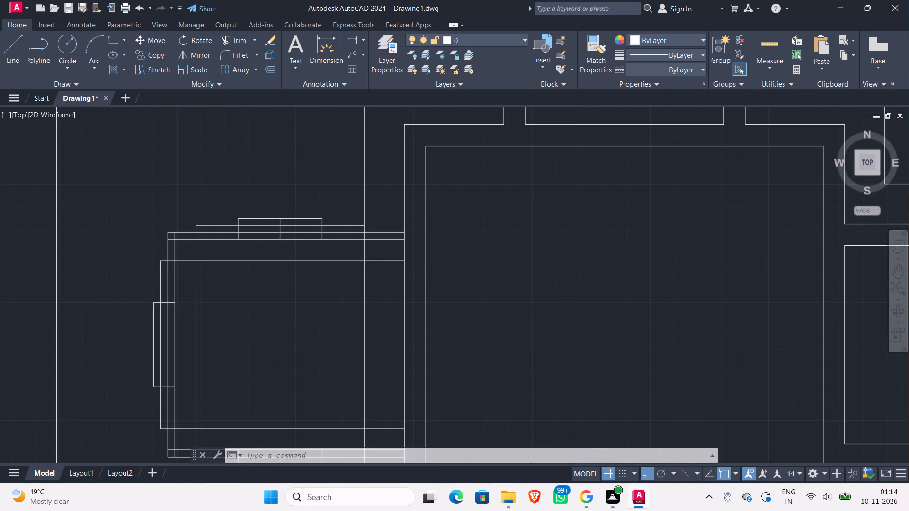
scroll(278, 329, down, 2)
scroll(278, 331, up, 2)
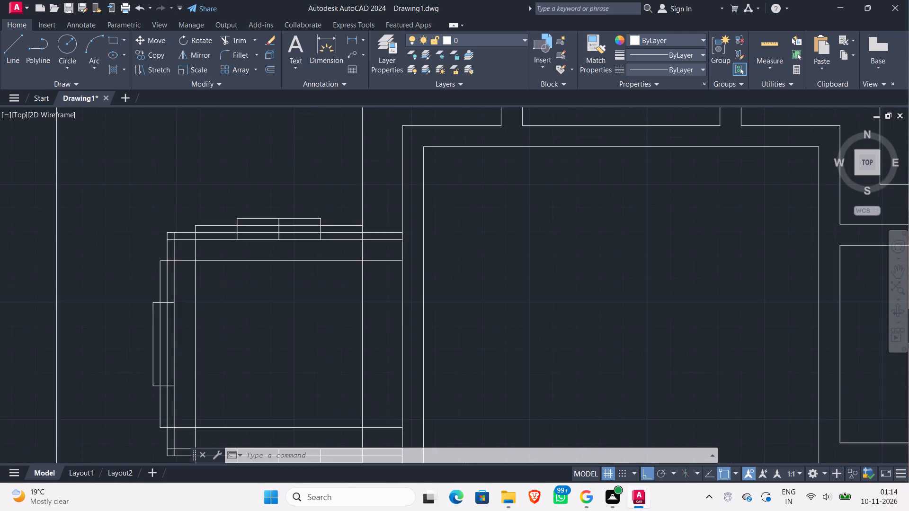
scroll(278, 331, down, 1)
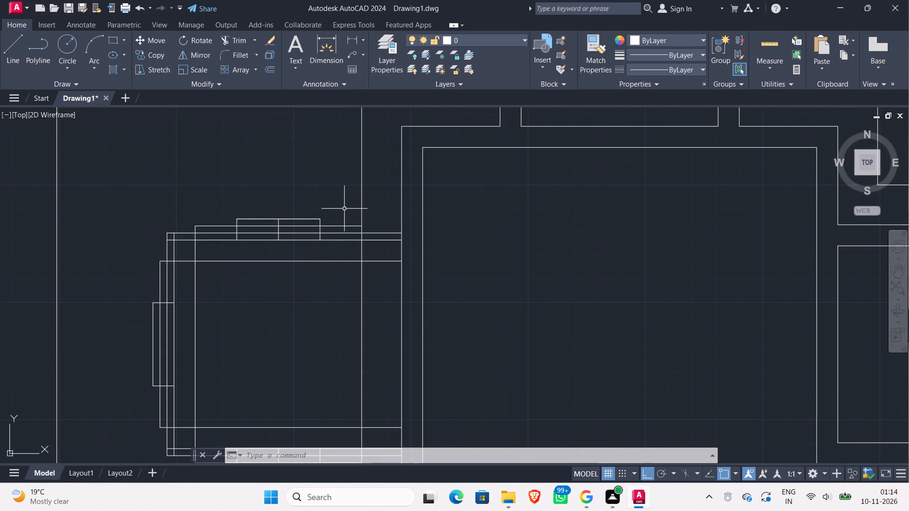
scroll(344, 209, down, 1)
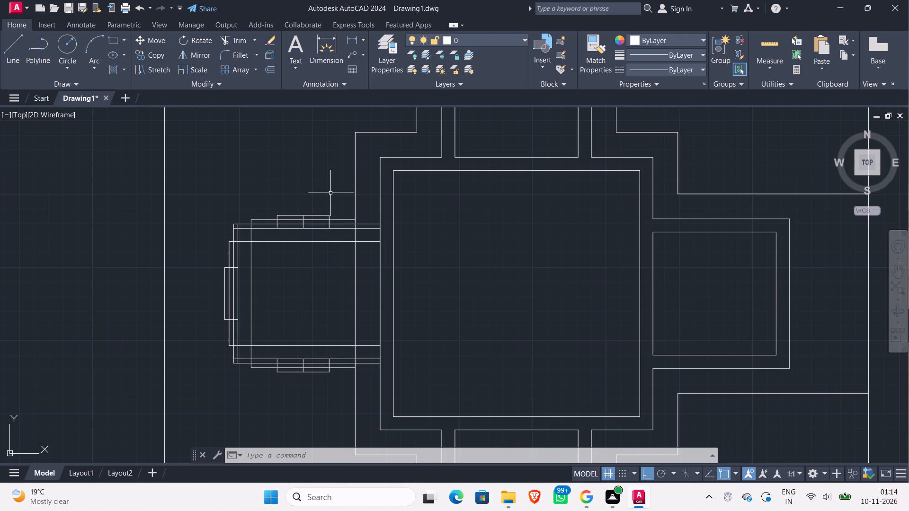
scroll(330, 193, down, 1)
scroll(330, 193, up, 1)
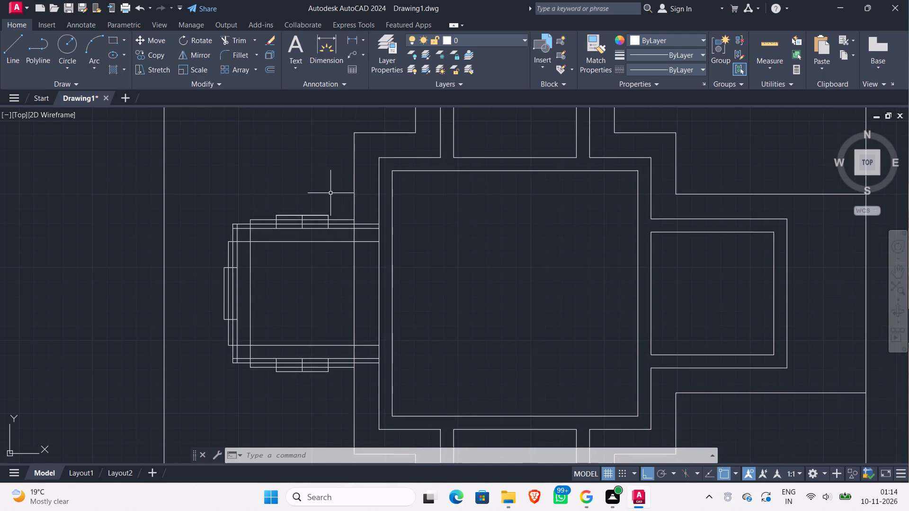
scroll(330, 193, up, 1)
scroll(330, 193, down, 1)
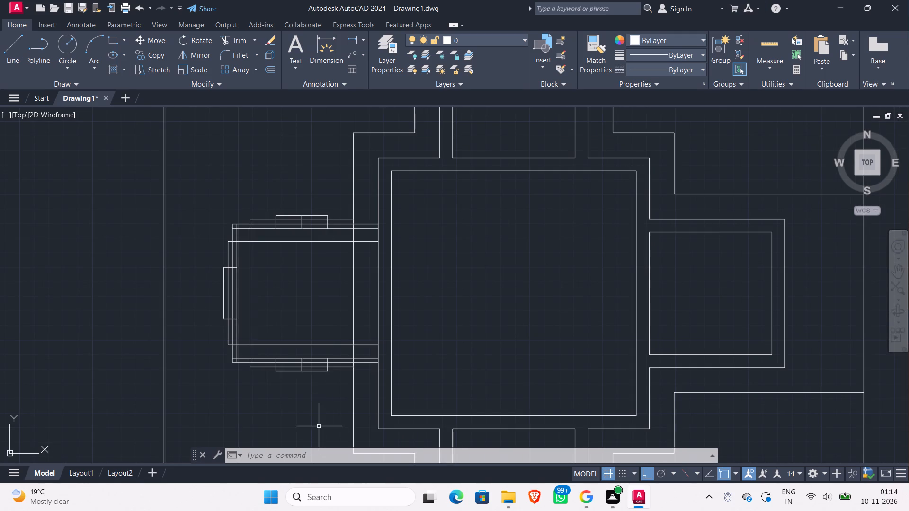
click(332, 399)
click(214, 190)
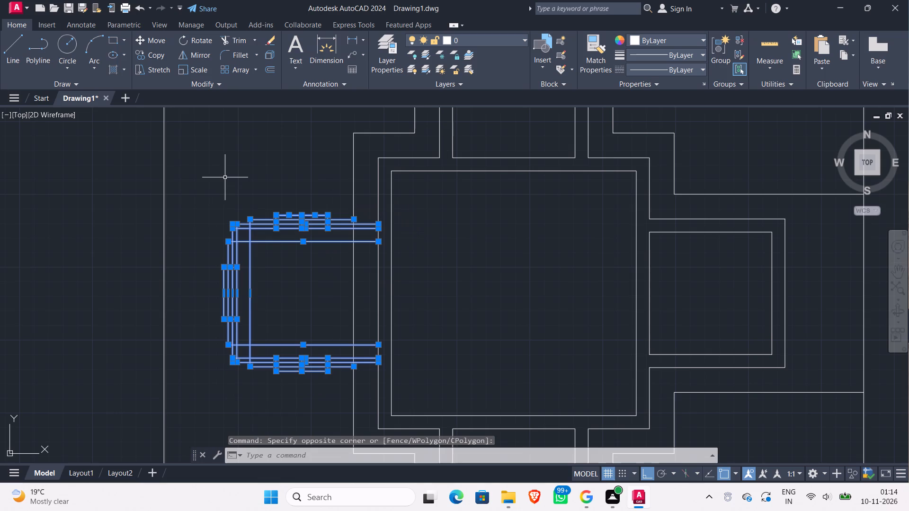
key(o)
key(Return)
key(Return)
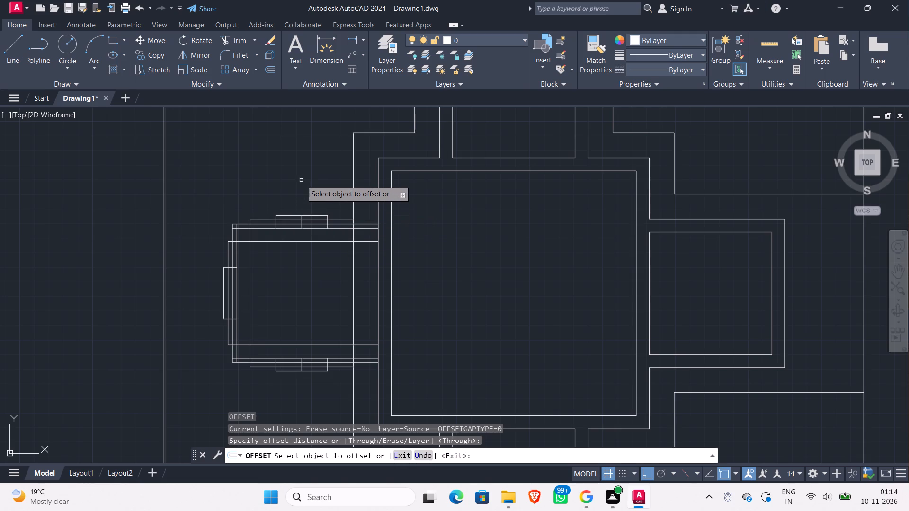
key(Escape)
Examine the Parikrma outline around the Garbh Grah in the reference floor plan.
scroll(288, 173, down, 1)
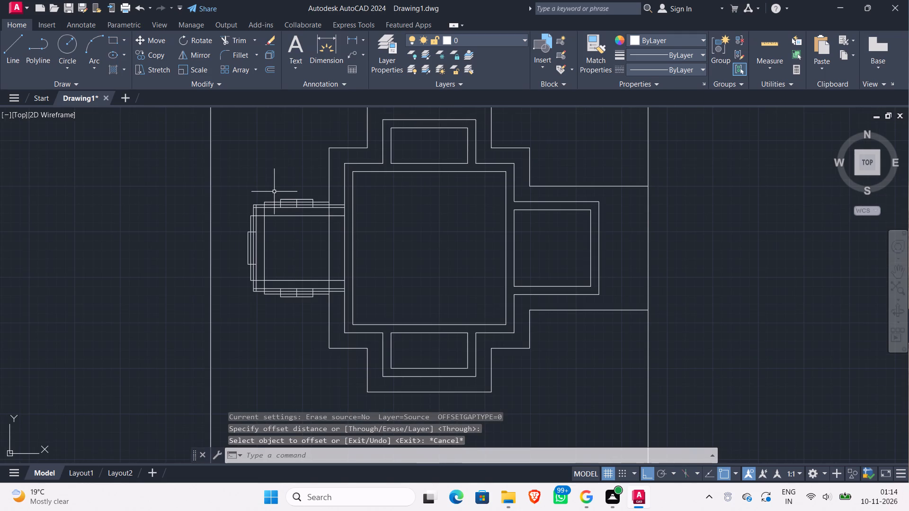
scroll(273, 192, up, 1)
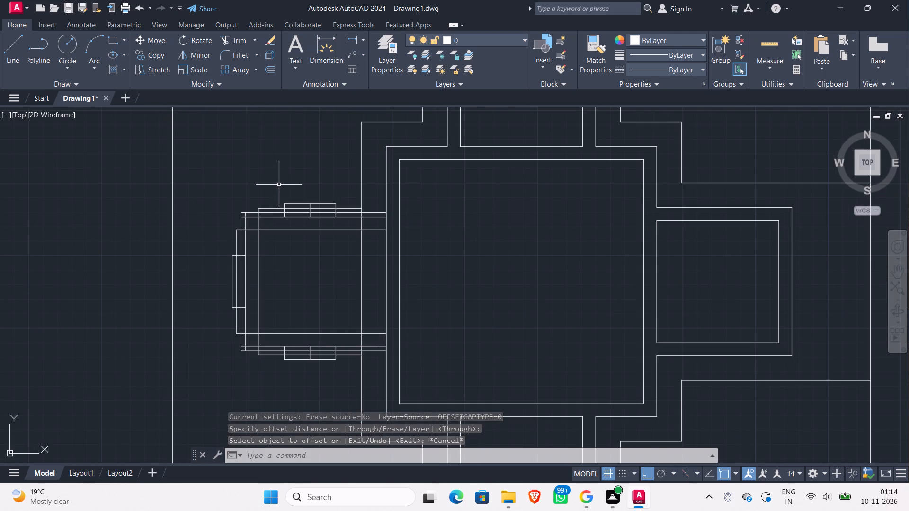
scroll(278, 195, down, 1)
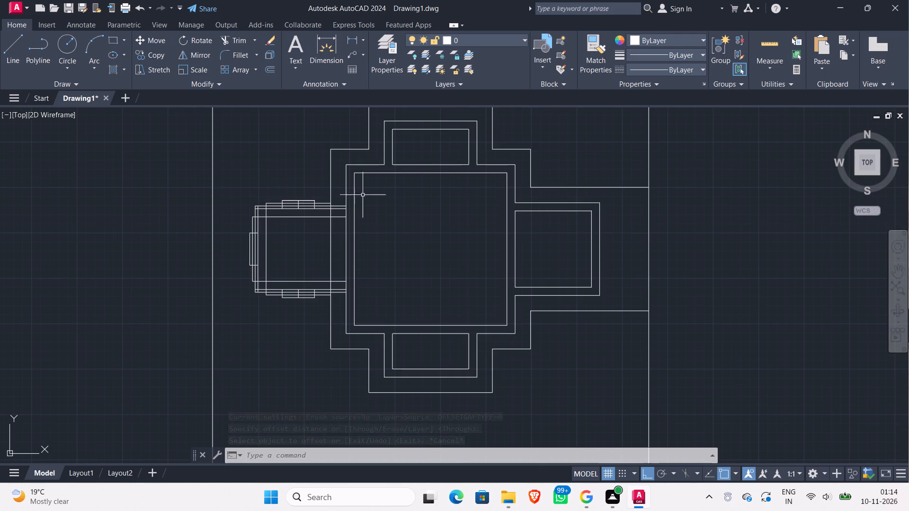
middle_drag(420, 220, 327, 232)
scroll(326, 230, down, 2)
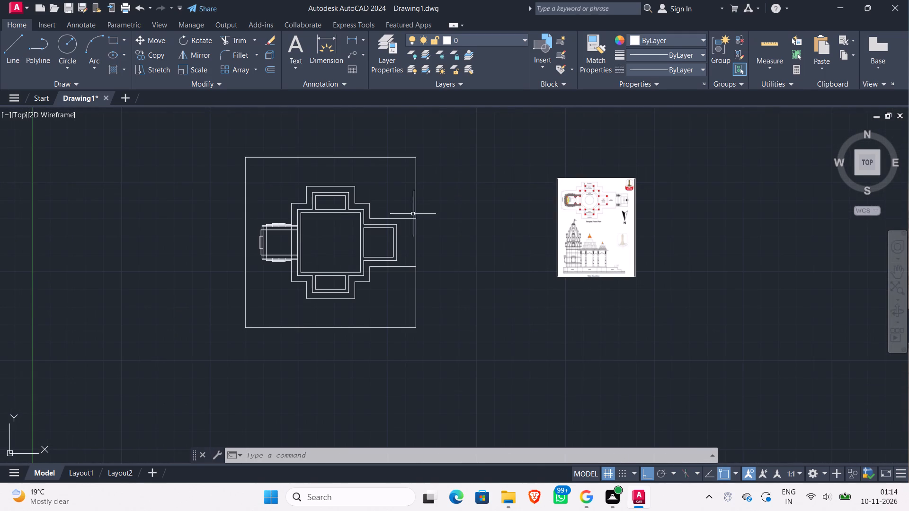
scroll(552, 190, up, 3)
scroll(592, 179, up, 3)
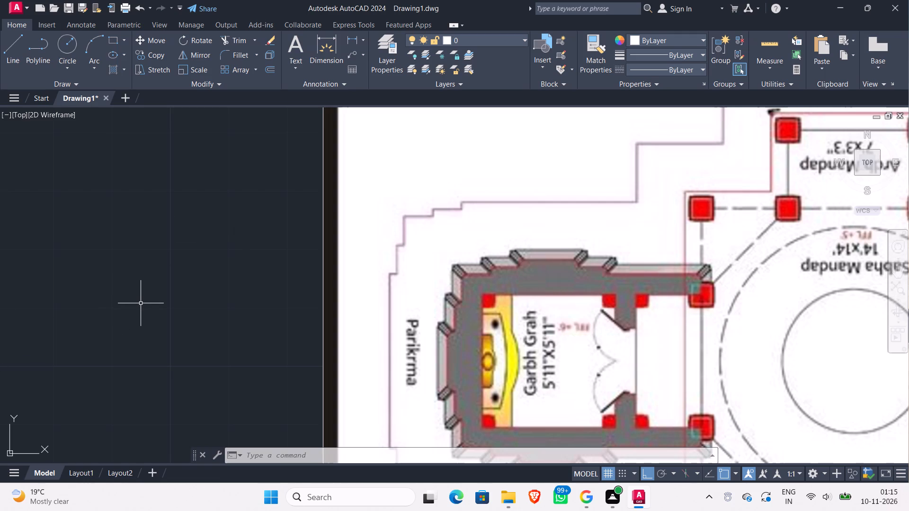
Offset the east half of the Garbh Grah's north projection outer edge outward by 1'5".
middle_drag(140, 301, 170, 300)
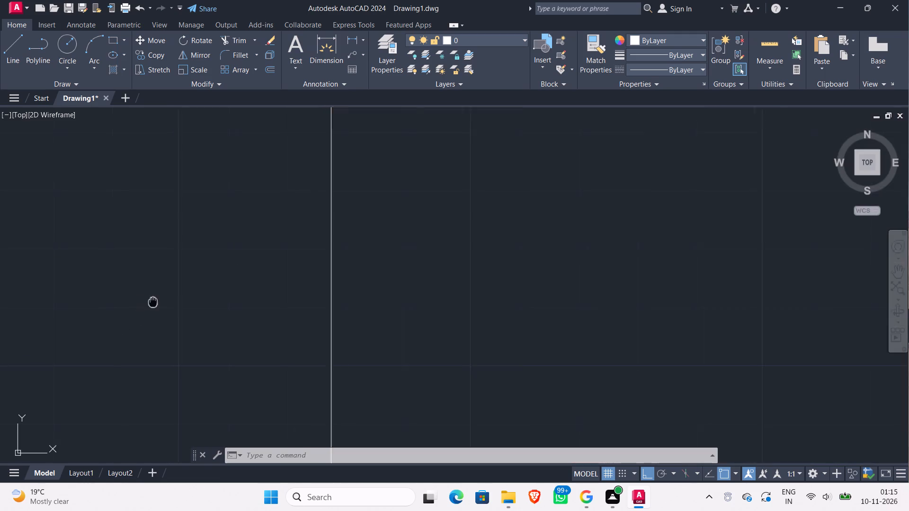
middle_drag(170, 300, 247, 295)
scroll(244, 296, down, 1)
middle_drag(221, 305, 383, 300)
scroll(304, 304, down, 1)
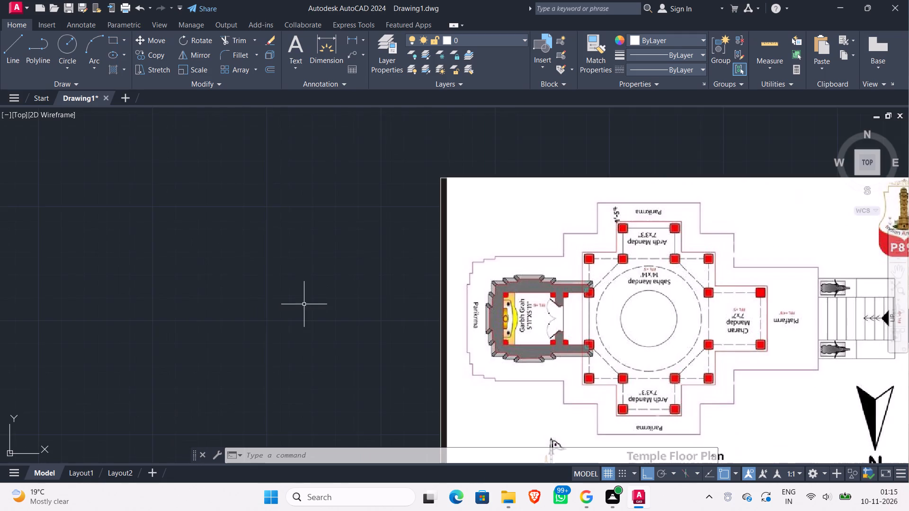
middle_drag(291, 308, 448, 280)
scroll(377, 287, down, 2)
middle_drag(237, 331, 464, 297)
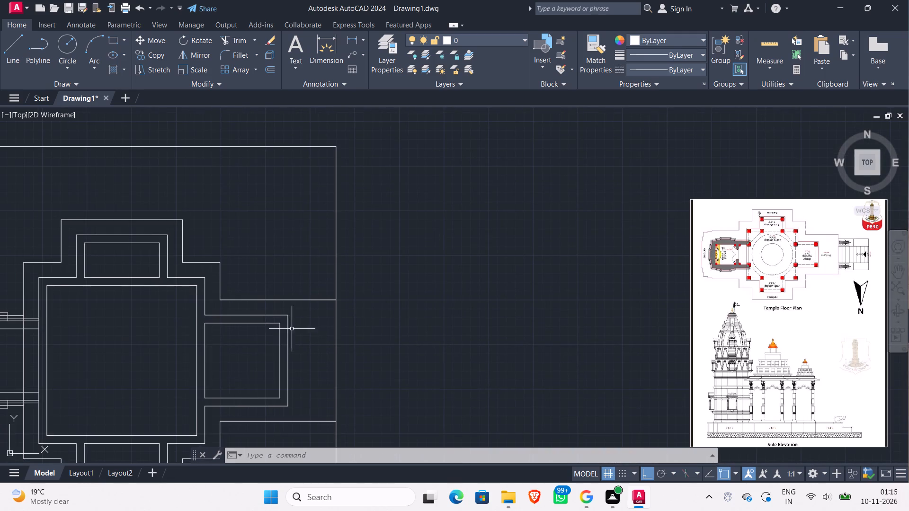
middle_drag(125, 344, 392, 310)
scroll(269, 275, up, 4)
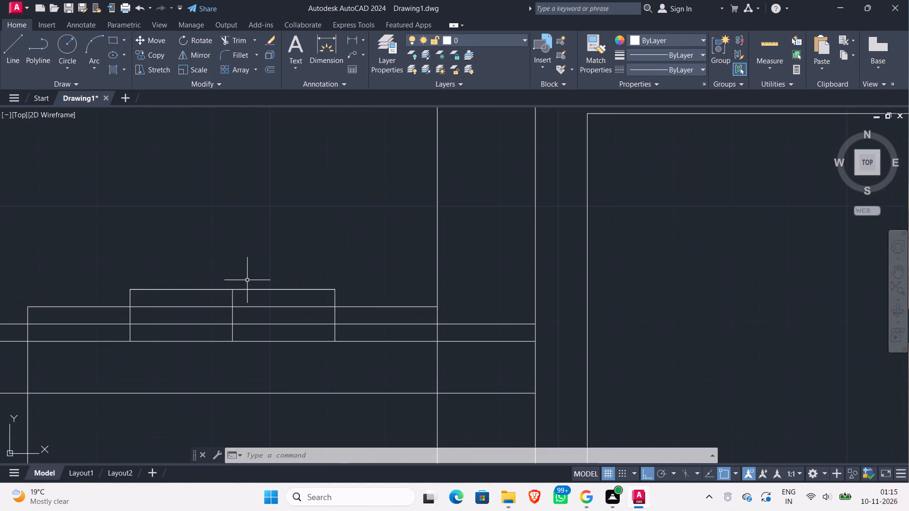
click(265, 289)
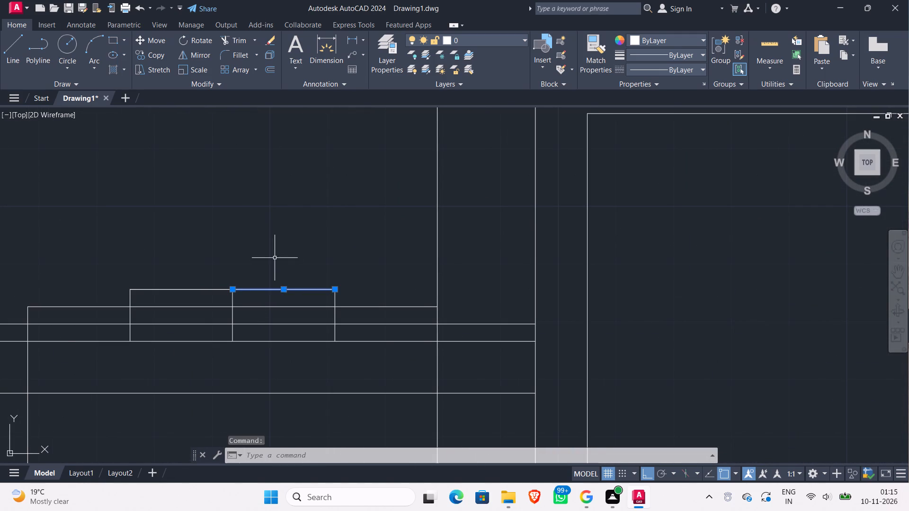
scroll(277, 247, down, 2)
middle_drag(284, 237, 284, 309)
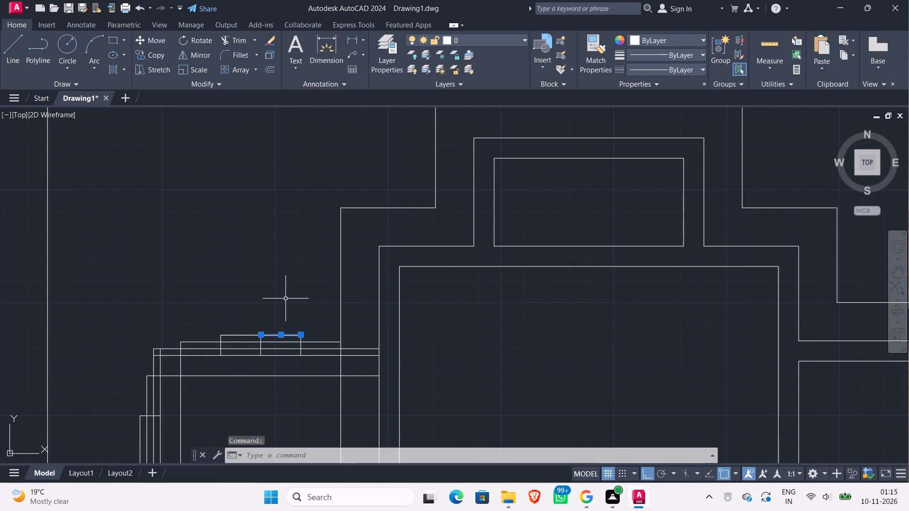
key(o)
key(Return)
key(Return)
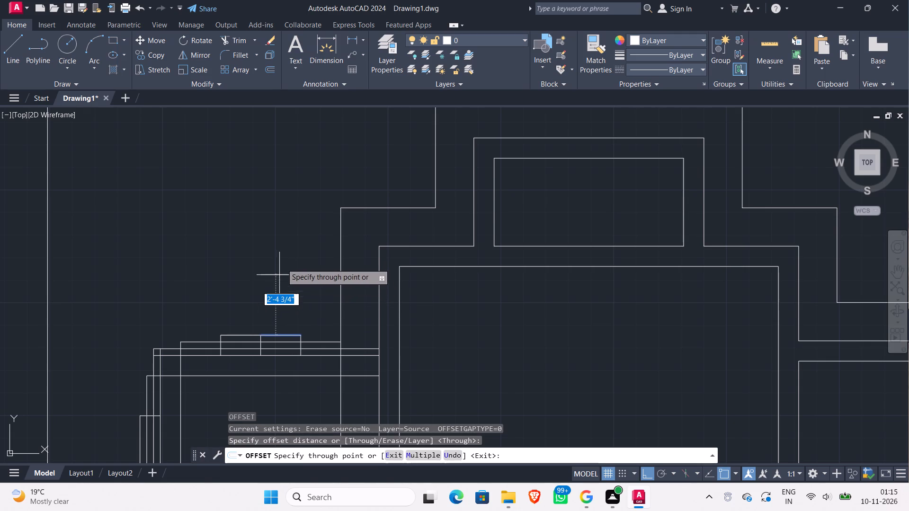
scroll(570, 362, down, 3)
middle_drag(675, 299, 294, 309)
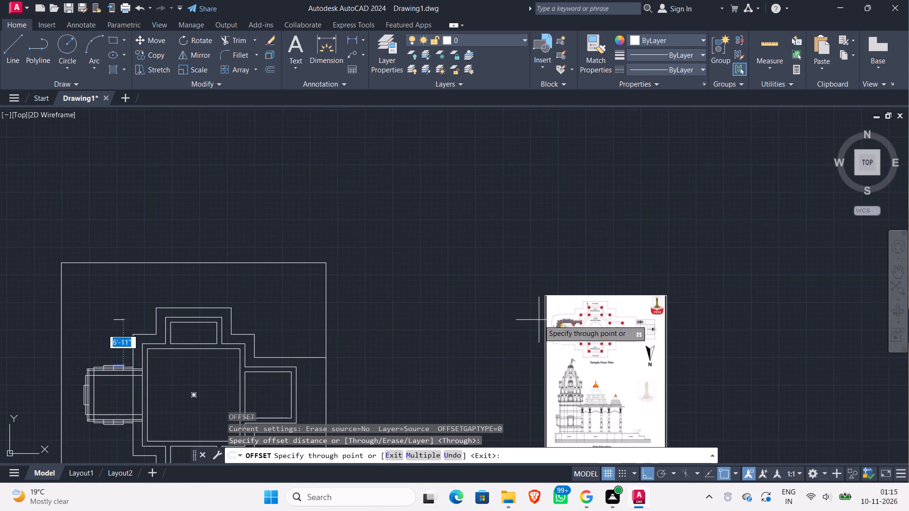
scroll(538, 319, up, 3)
scroll(720, 278, up, 3)
scroll(720, 275, down, 4)
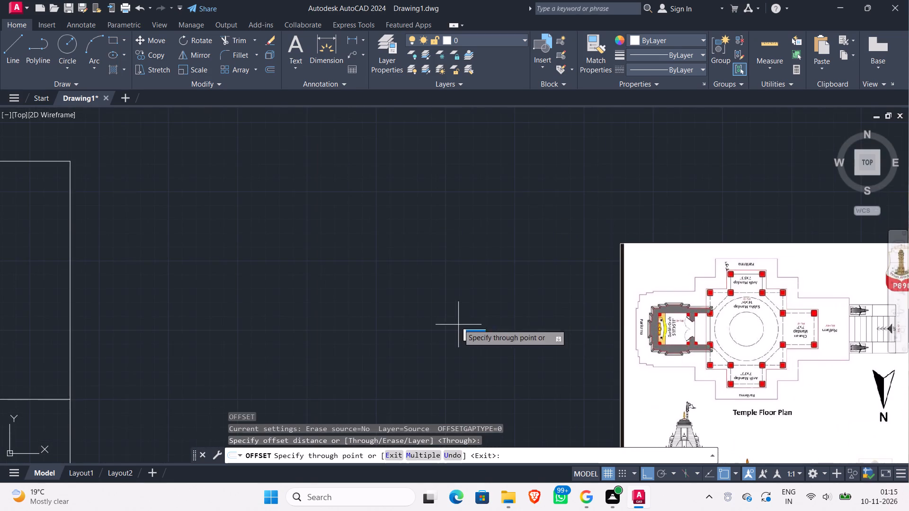
middle_drag(458, 323, 908, 181)
scroll(558, 238, down, 2)
scroll(398, 233, up, 3)
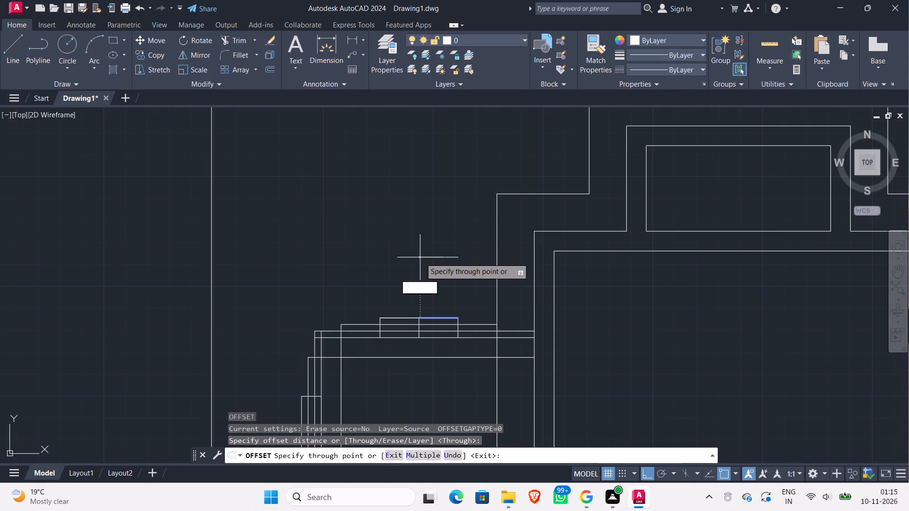
text(1')
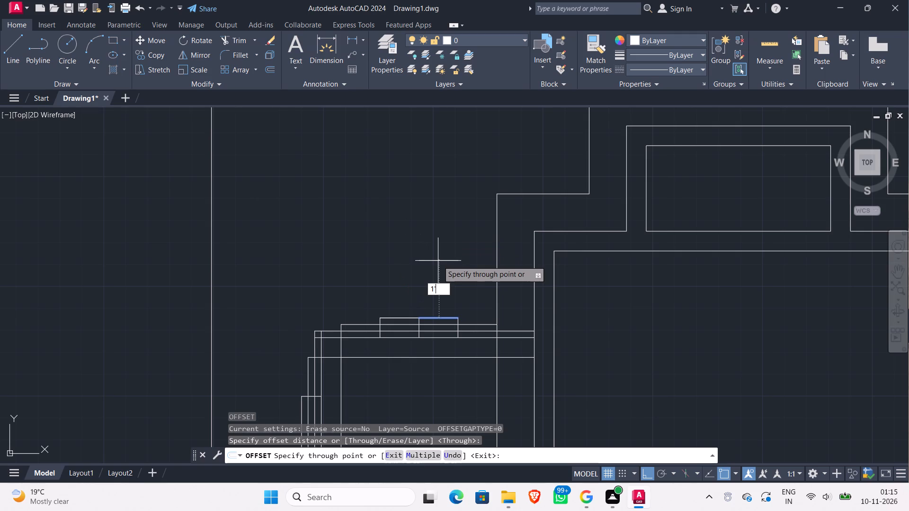
key(5)
key(shift+quotedbl)
key(Return)
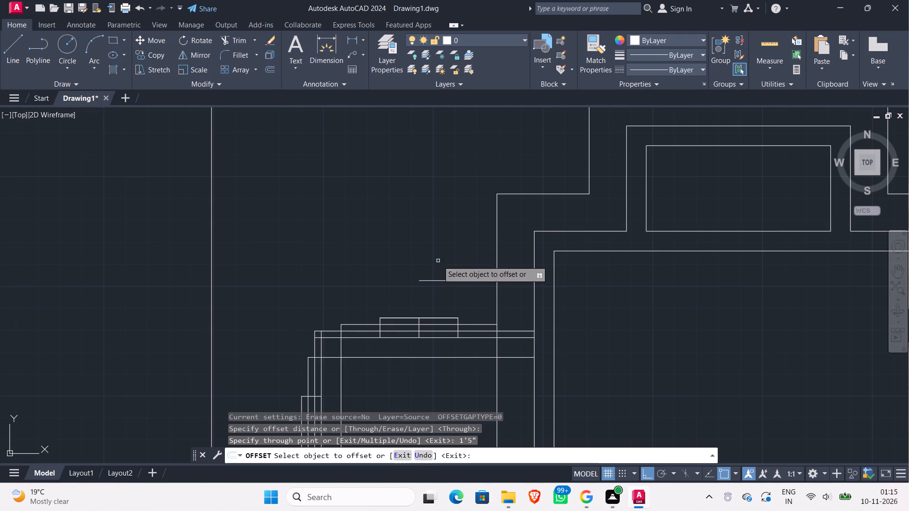
Offset the west half of the north projection's outer edge outward by 1'5".
click(399, 317)
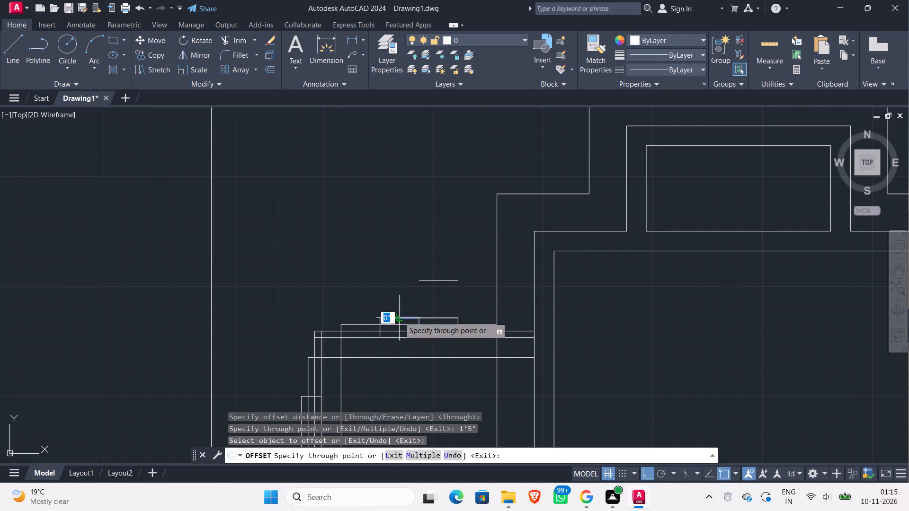
text(1'5)
key(shift+quotedbl)
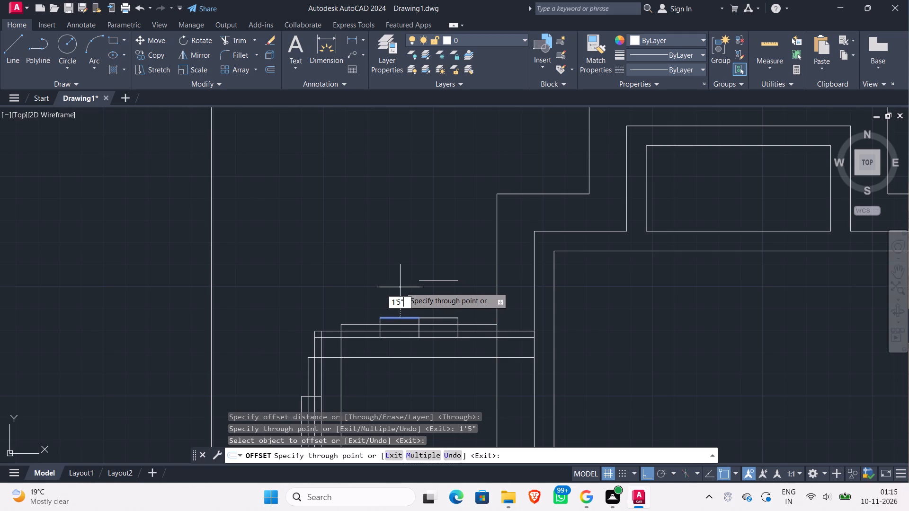
key(Return)
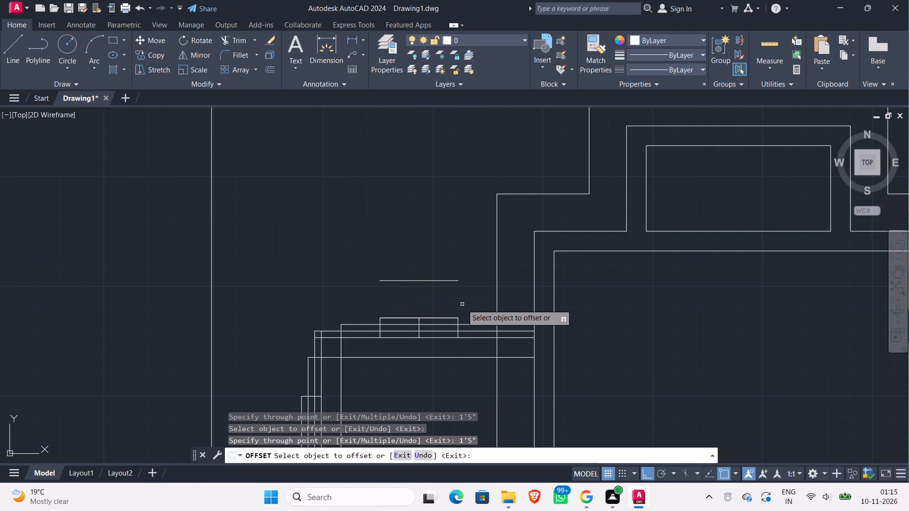
Offset the Garbh Grah's south projection outer edge outward by 1'5".
scroll(463, 301, down, 2)
middle_drag(463, 301, 463, 300)
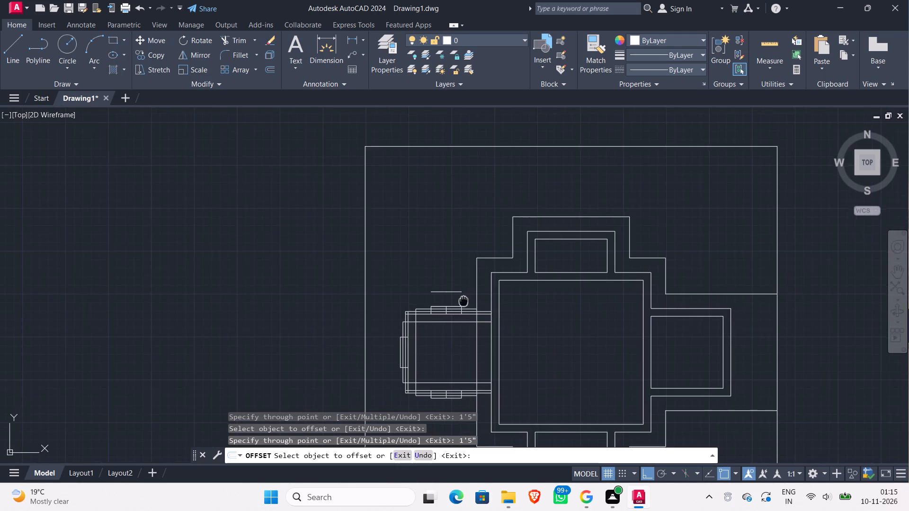
middle_drag(463, 300, 111, 282)
scroll(787, 220, up, 1)
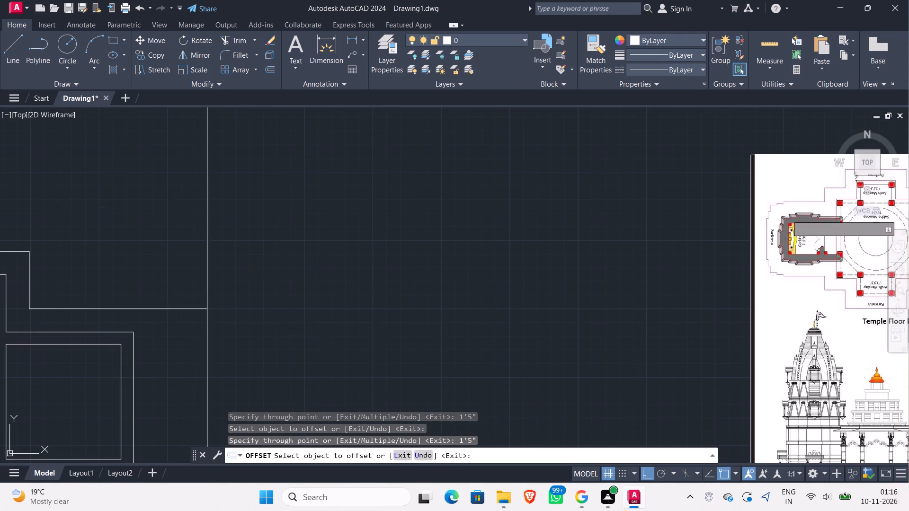
scroll(787, 214, down, 1)
middle_drag(234, 340, 422, 254)
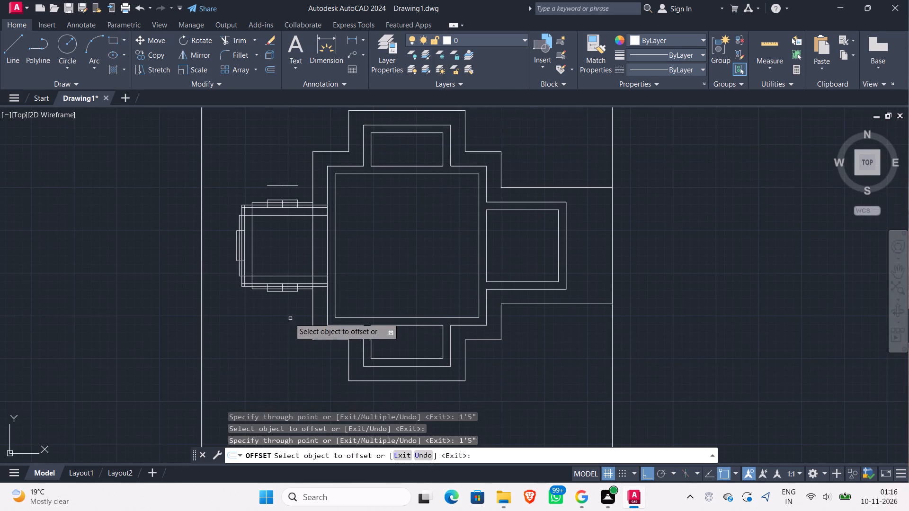
scroll(286, 299, up, 2)
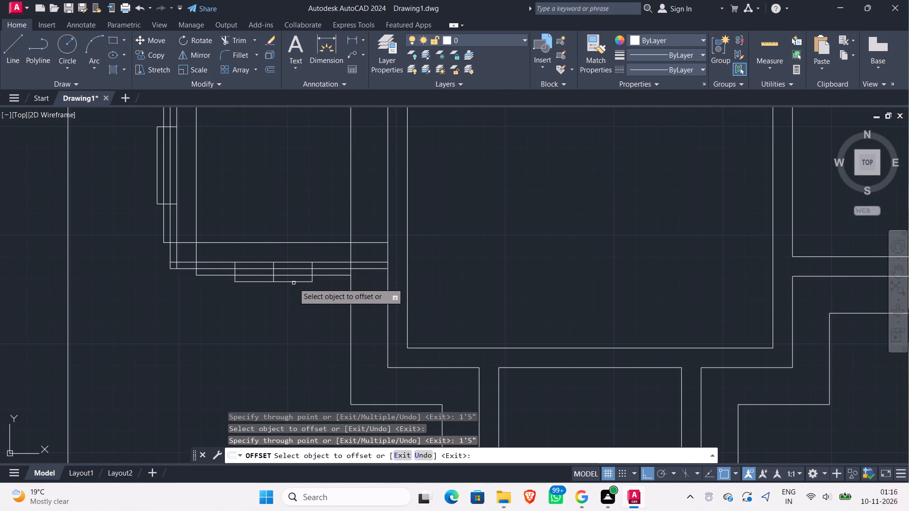
click(294, 282)
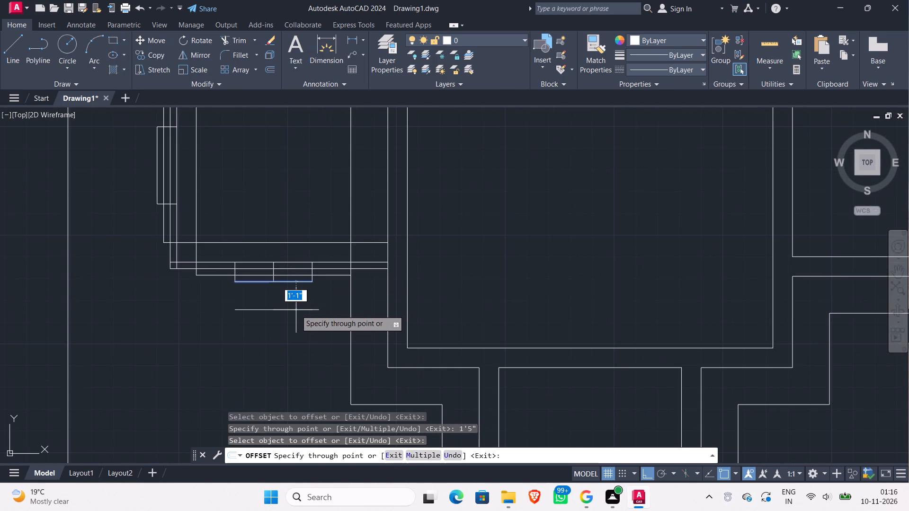
key(1)
text('5)
key(shift+quotedbl)
key(Return)
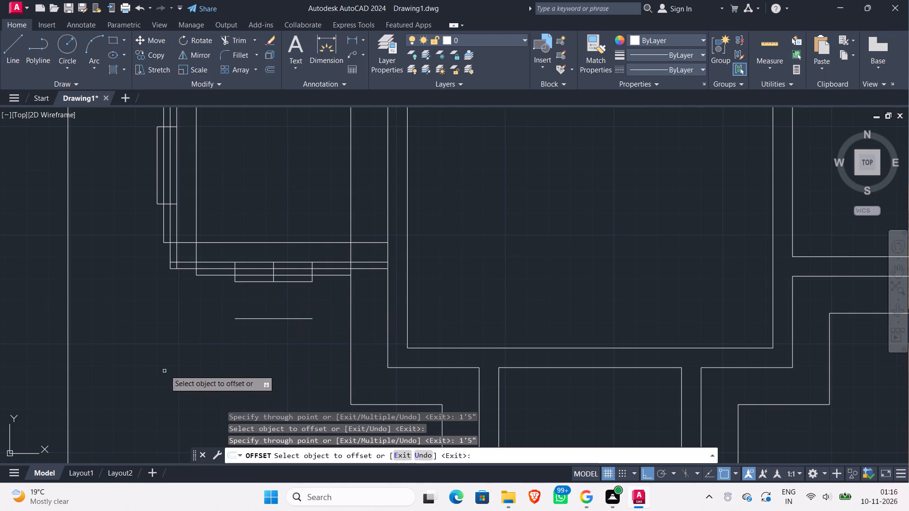
Offset the Garbh Grah's north stepped wall line just inside the projection's outer edge outward by 1'5".
scroll(281, 364, down, 2)
scroll(265, 231, up, 4)
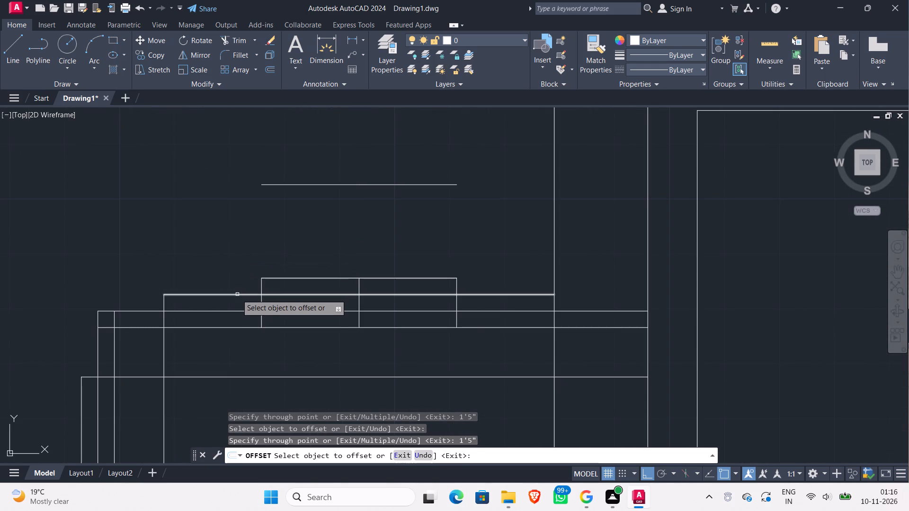
click(237, 294)
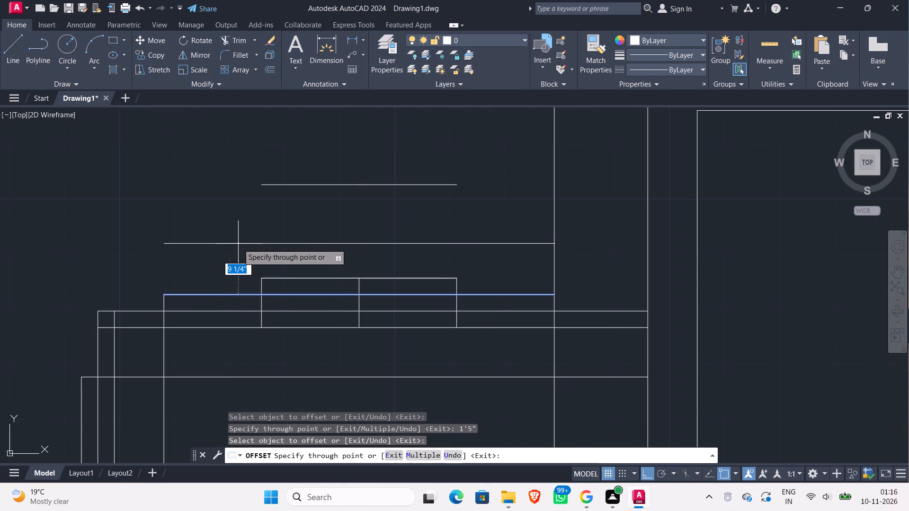
key(1)
key(apostrophe)
key(5)
key(shift+quotedbl)
key(Return)
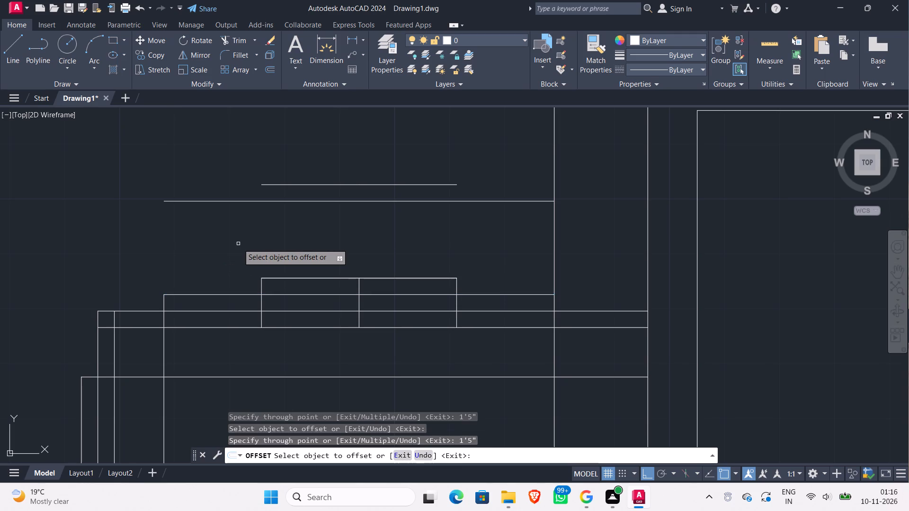
Offset the next, longer stepped line of the Garbh Grah's north wall outward by 1'5".
middle_drag(230, 355, 263, 200)
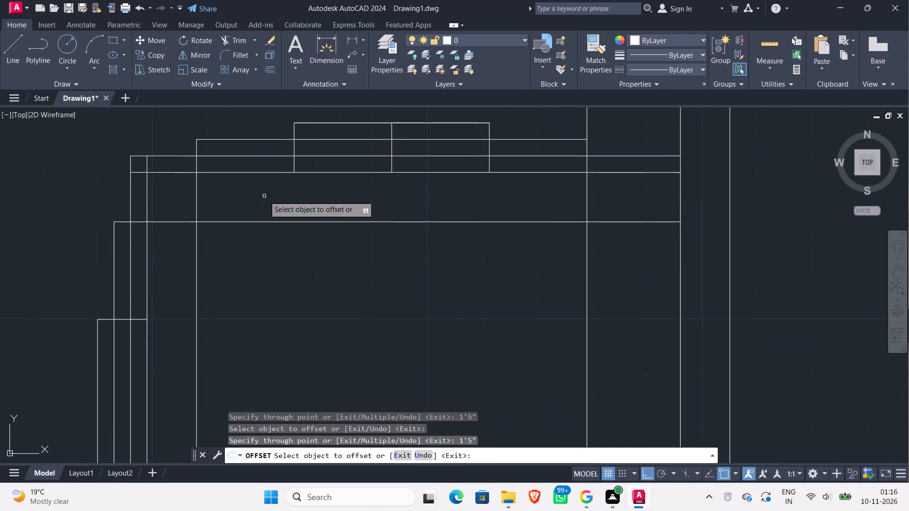
scroll(265, 322, down, 1)
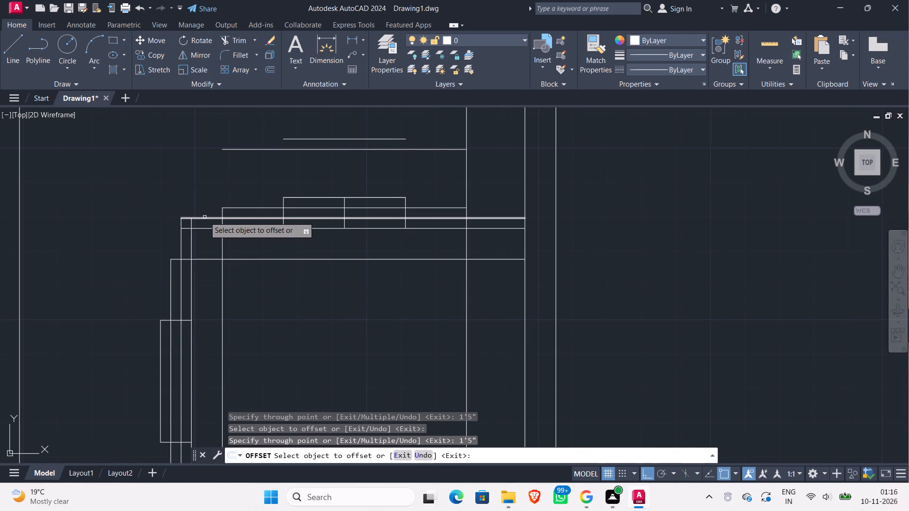
click(205, 219)
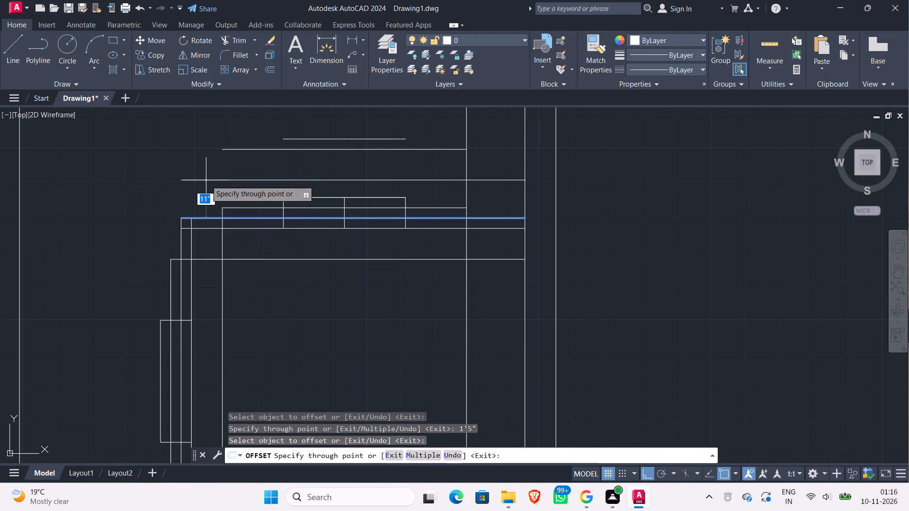
text(1'5)
key(shift+quotedbl)
key(Return)
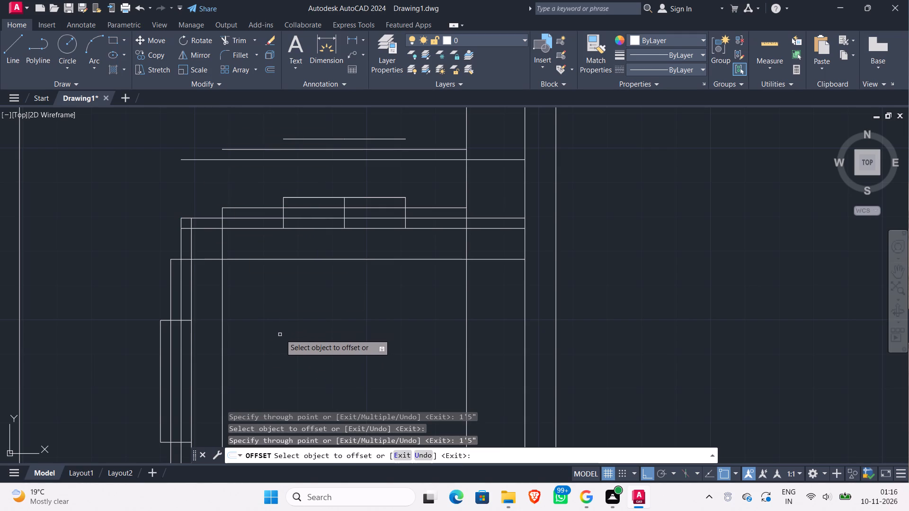
Offset the Garbh Grah's south stepped wall line just inside the projection's outer edge outward by 1'5".
middle_drag(280, 334, 285, 175)
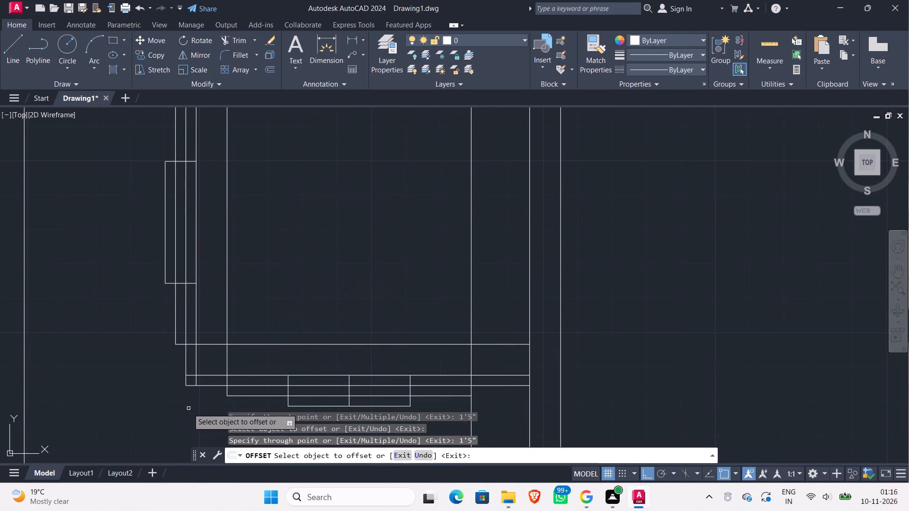
middle_drag(187, 407, 194, 316)
scroll(188, 343, down, 1)
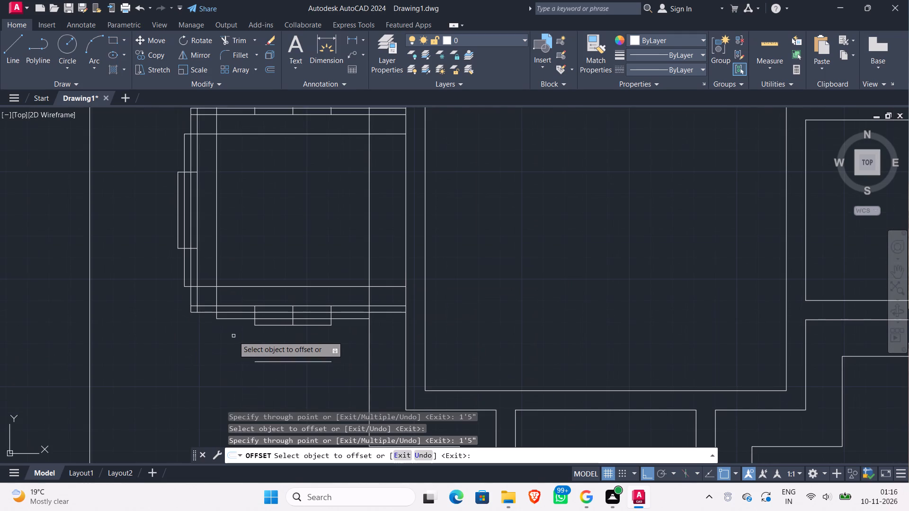
scroll(233, 336, up, 1)
click(232, 309)
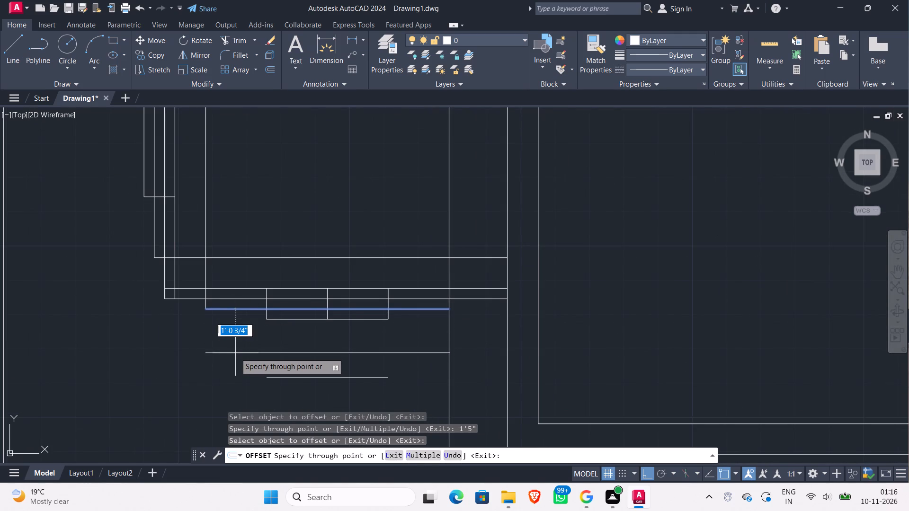
text(1'5)
key(shift+quotedbl)
key(Return)
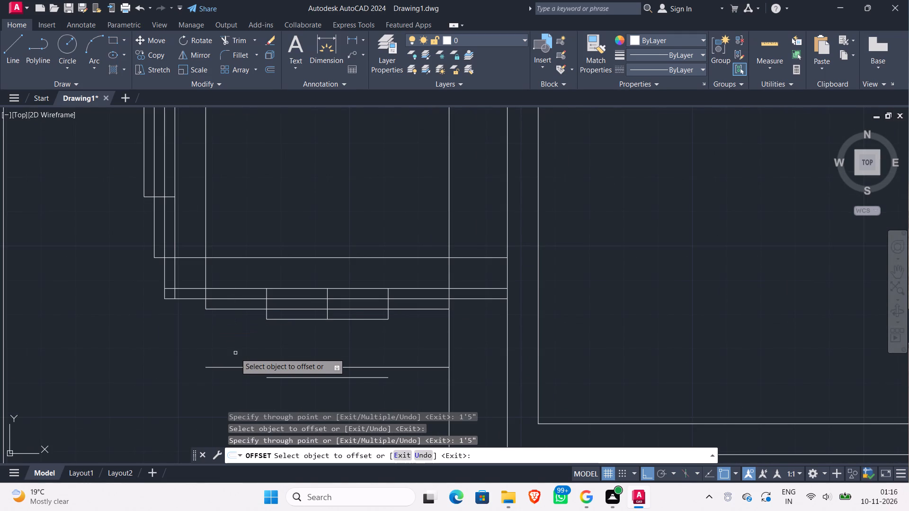
Offset the next, longer stepped line of the Garbh Grah's south wall outward by 1'5".
click(186, 299)
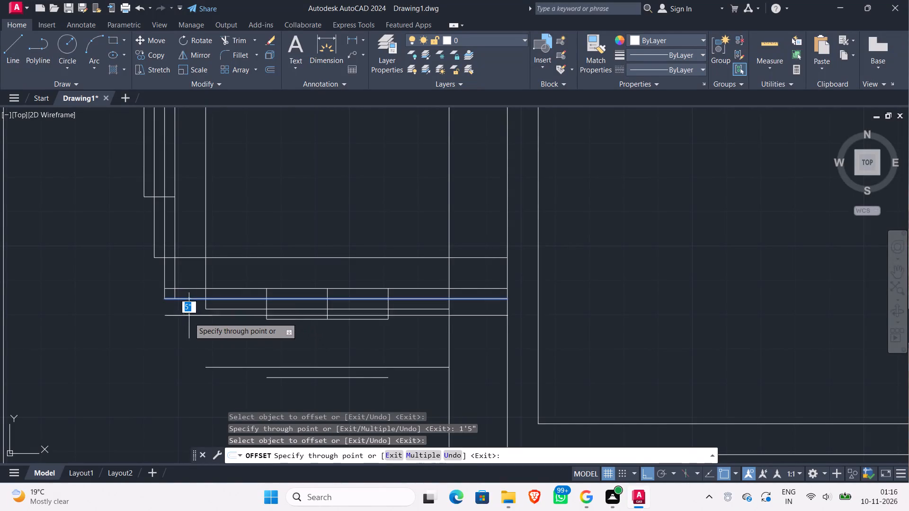
text(1')
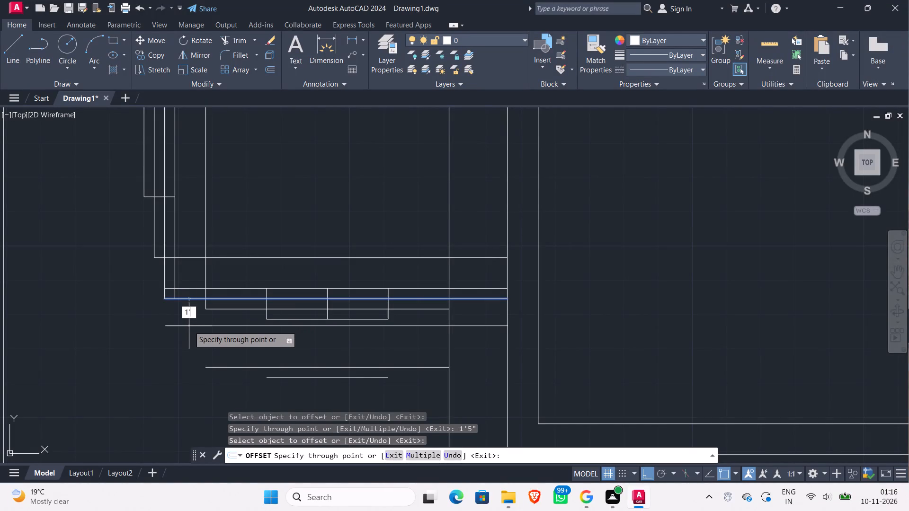
key(5)
key(shift+quotedbl)
key(Return)
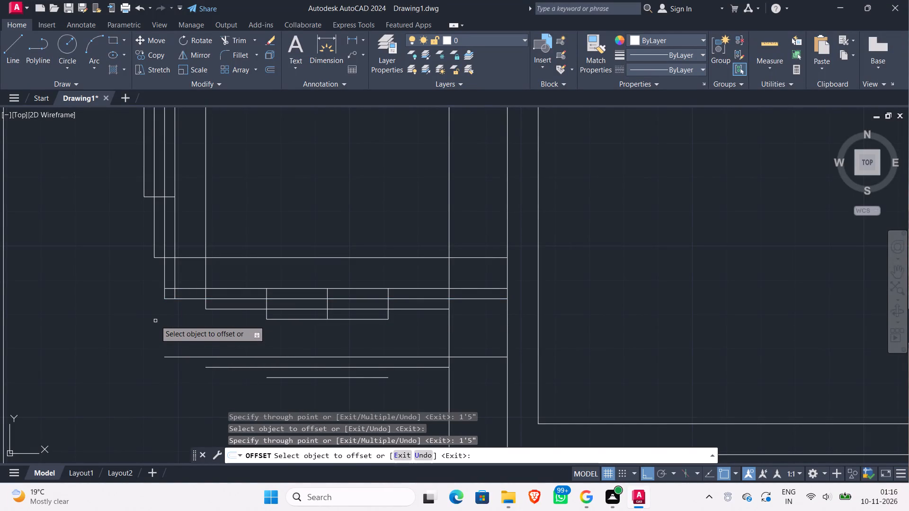
Offset the Garbh Grah's west projection outer edge outward by 1'5".
scroll(154, 320, down, 1)
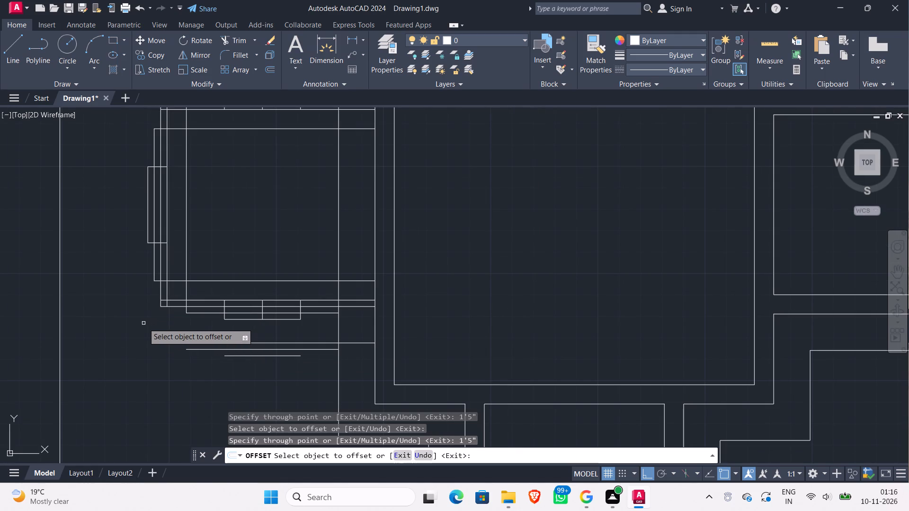
middle_drag(124, 321, 133, 372)
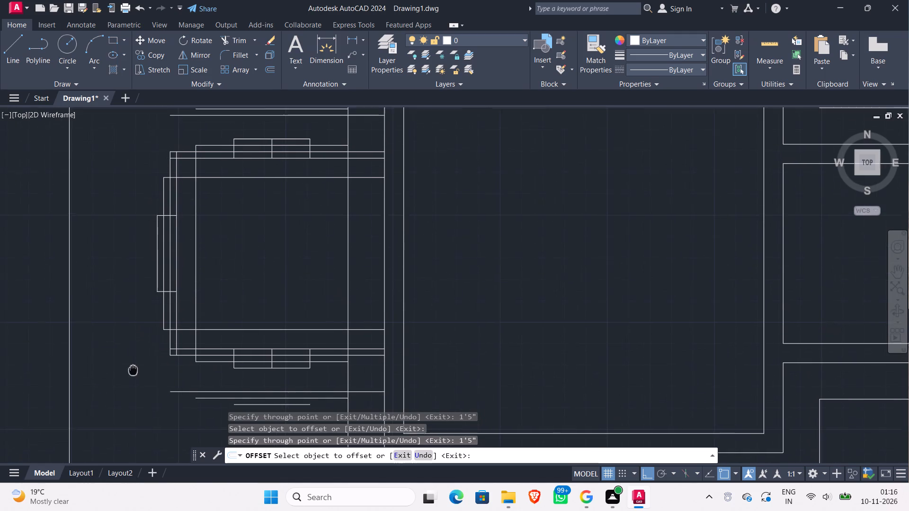
middle_drag(133, 372, 133, 373)
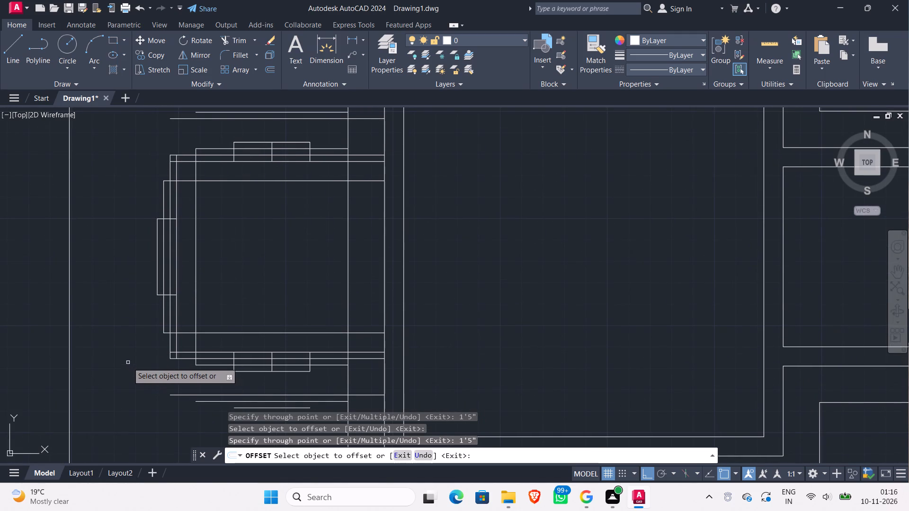
click(156, 255)
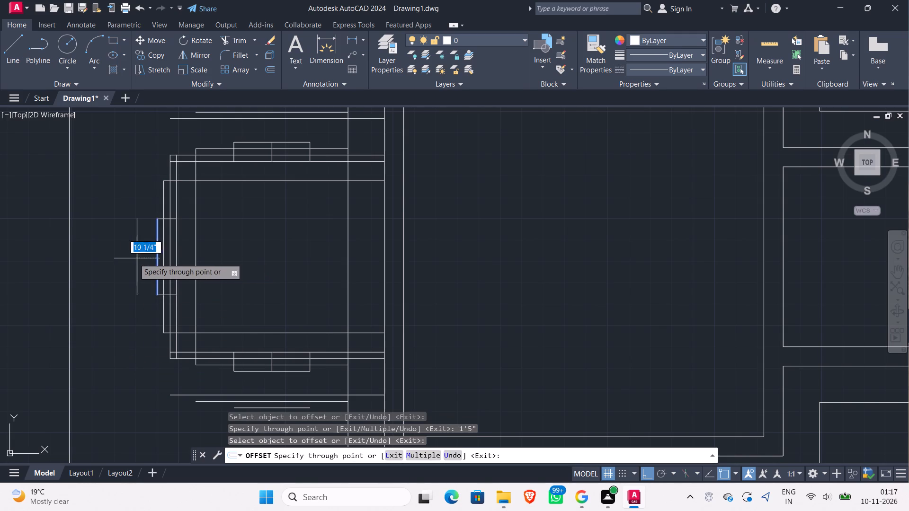
text(1'5")
key(Return)
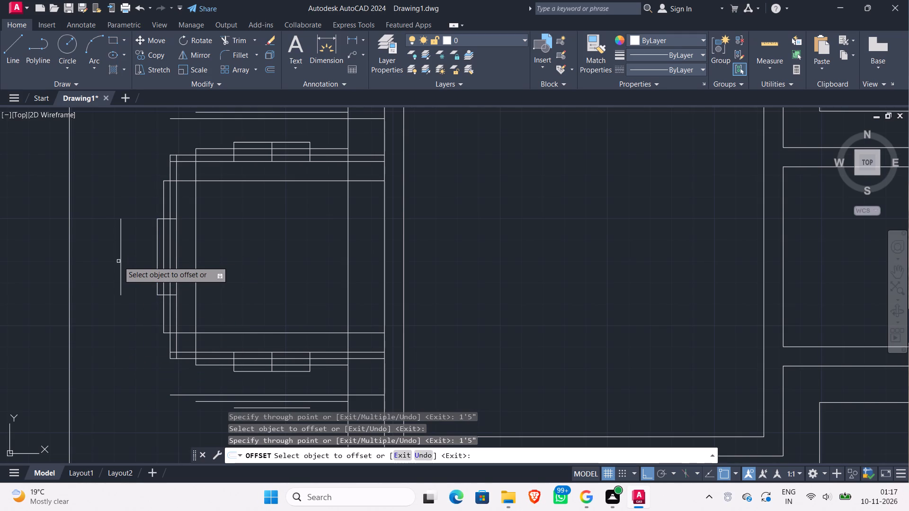
Offset the two successively longer stepped lines just inside the Garbh Grah's west projection outward by 1'5" each.
click(164, 197)
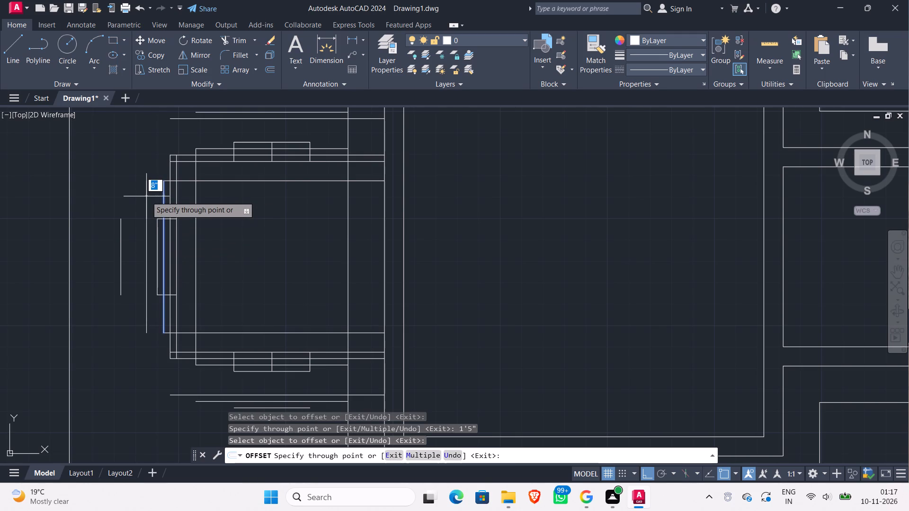
text(1'5")
key(Return)
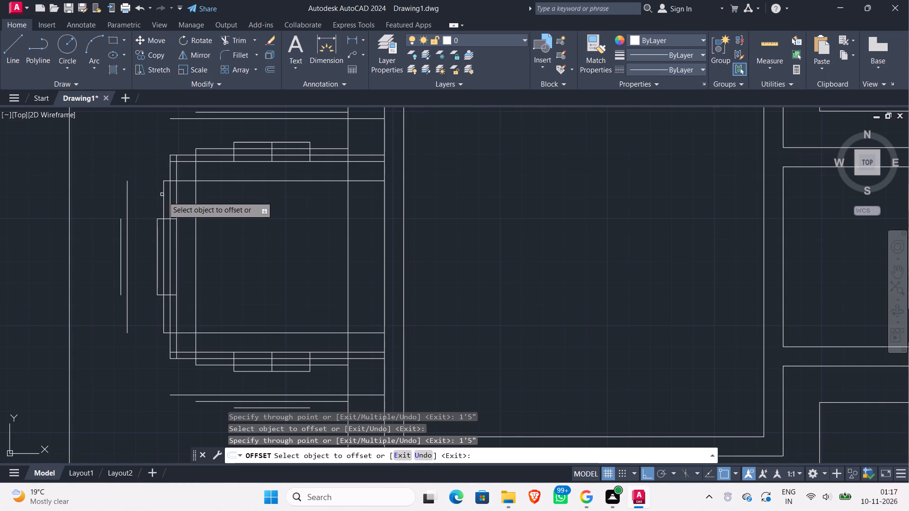
click(169, 201)
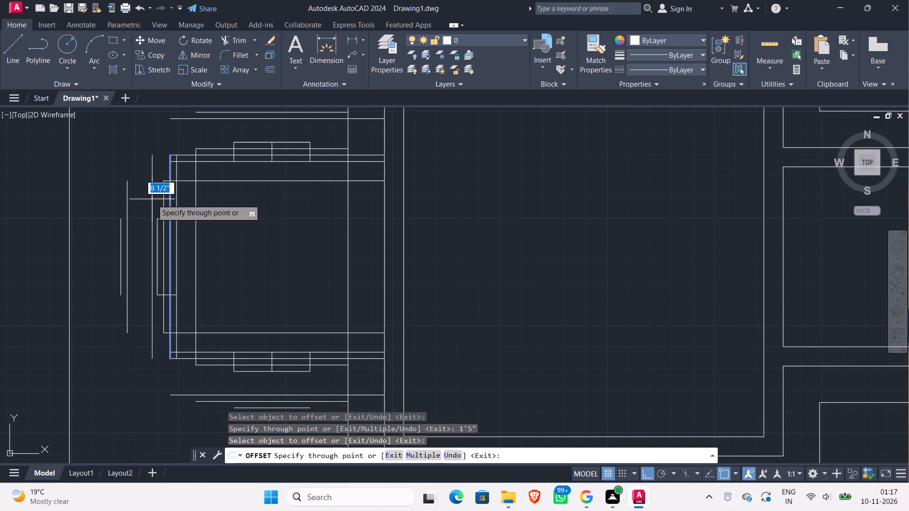
text(1')
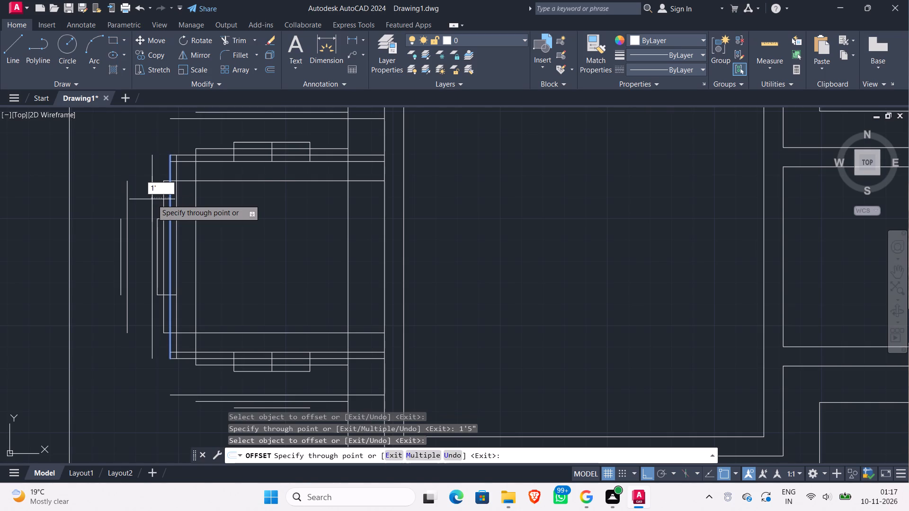
key(5)
key(shift+quotedbl)
key(Return)
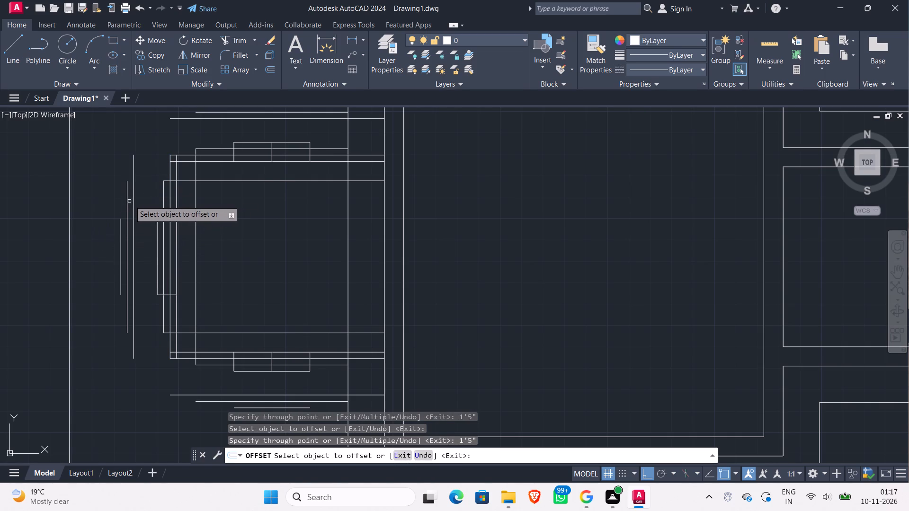
Compare the offset lines around the Garbh Grah with the stepped Parikrma outline in the reference floor plan image.
scroll(139, 197, down, 2)
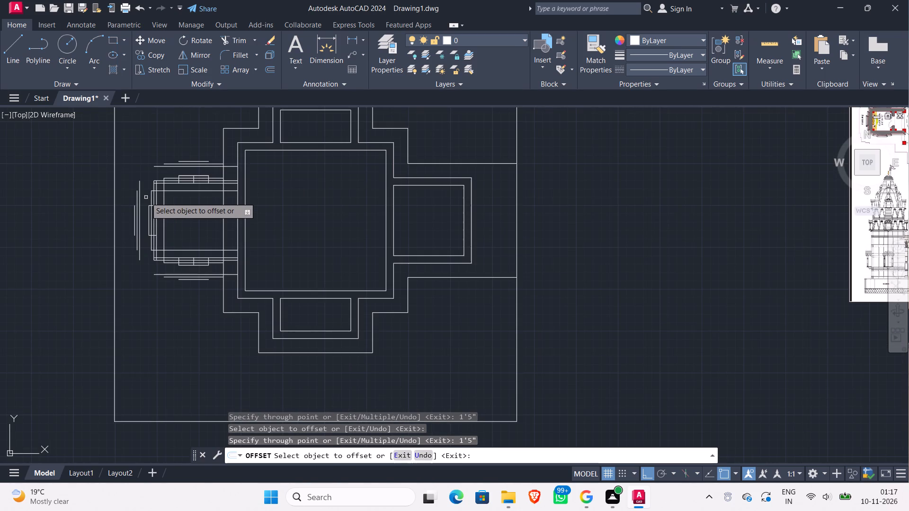
scroll(146, 197, down, 1)
middle_drag(548, 164, 539, 186)
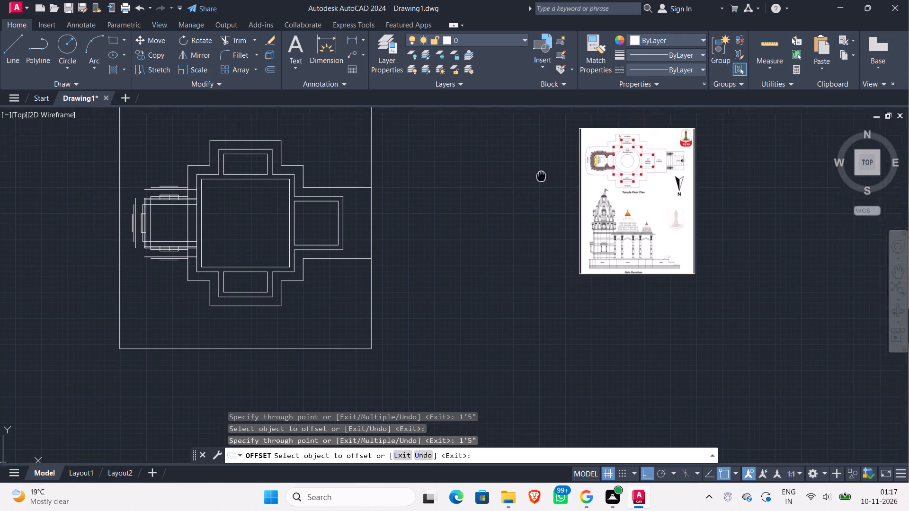
middle_drag(539, 186, 537, 244)
scroll(601, 232, up, 5)
scroll(149, 310, down, 2)
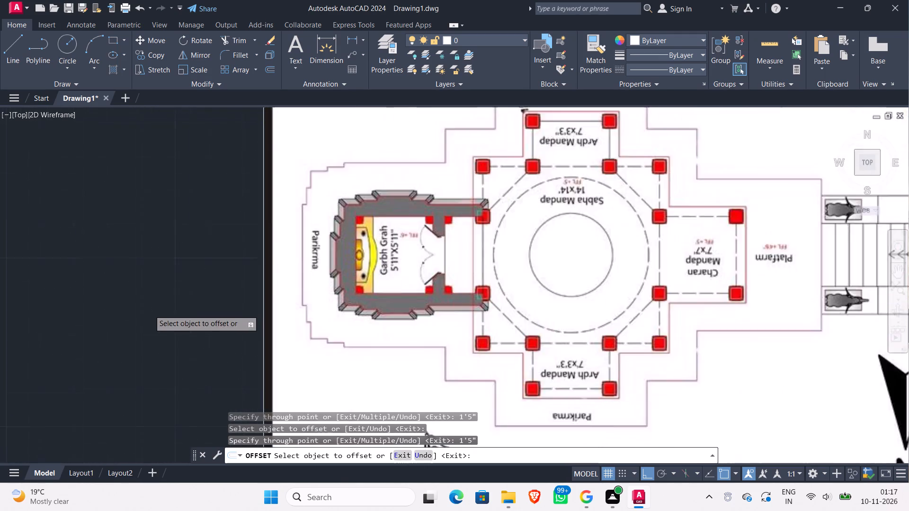
middle_drag(151, 307, 419, 265)
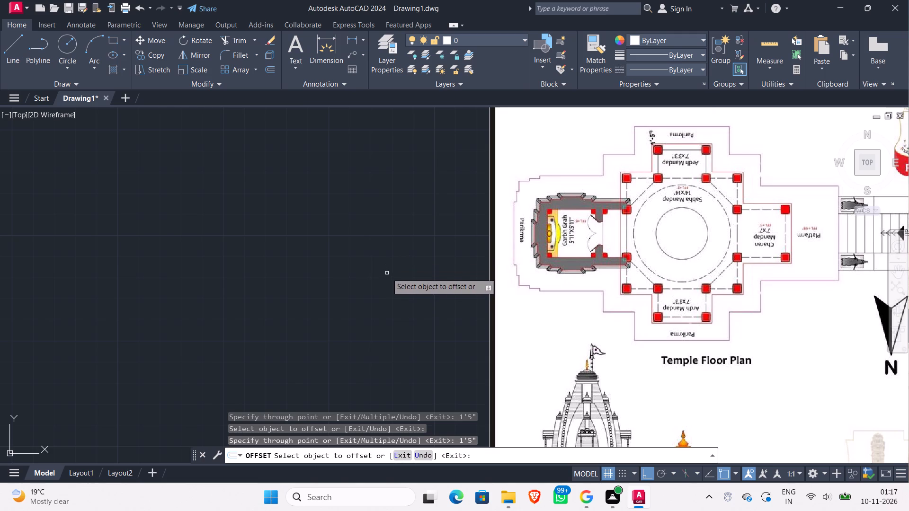
scroll(331, 267, down, 2)
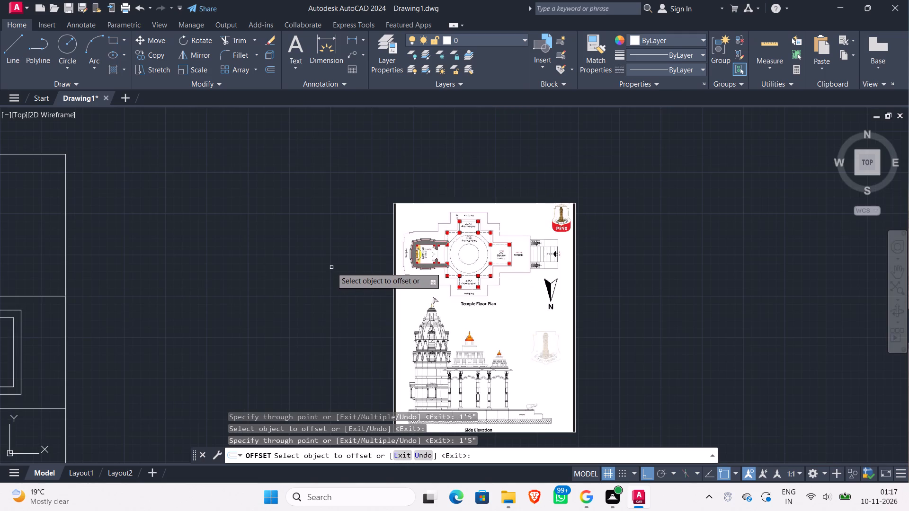
middle_drag(331, 267, 468, 257)
scroll(552, 242, up, 2)
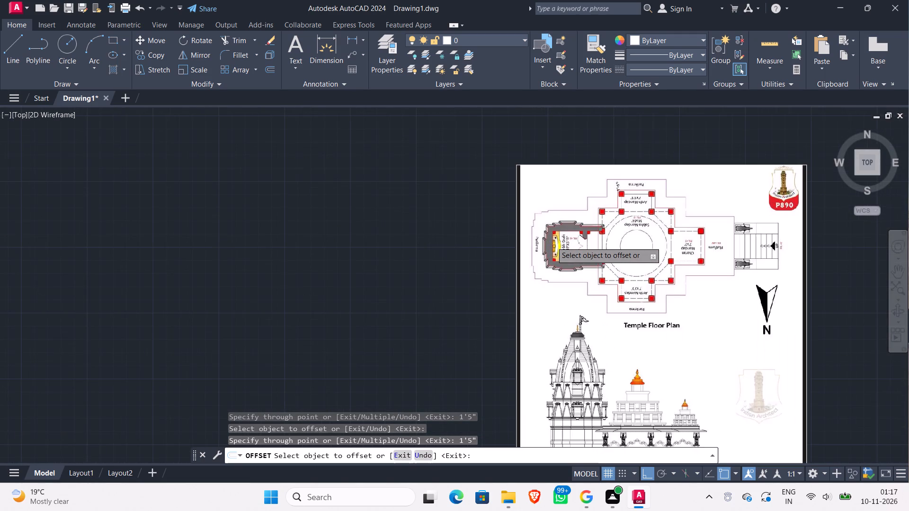
scroll(552, 242, up, 2)
scroll(550, 241, down, 5)
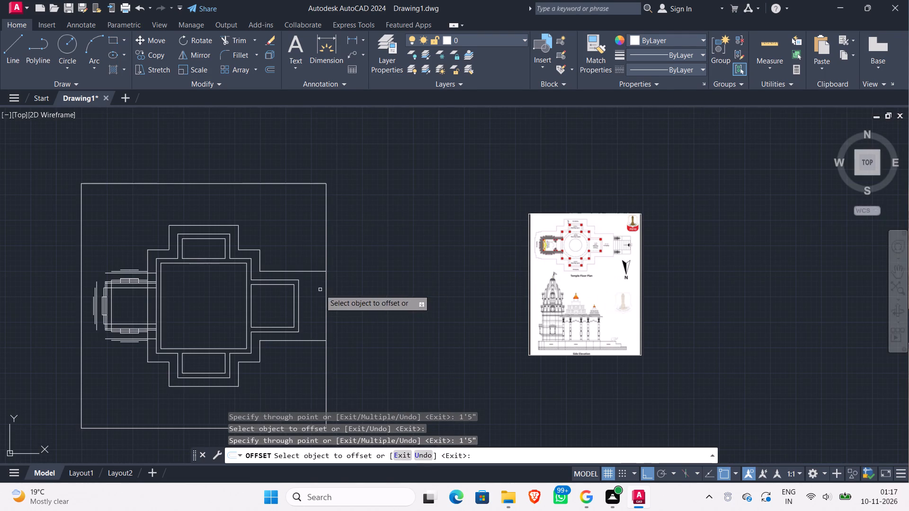
middle_drag(187, 304, 270, 300)
scroll(196, 277, up, 2)
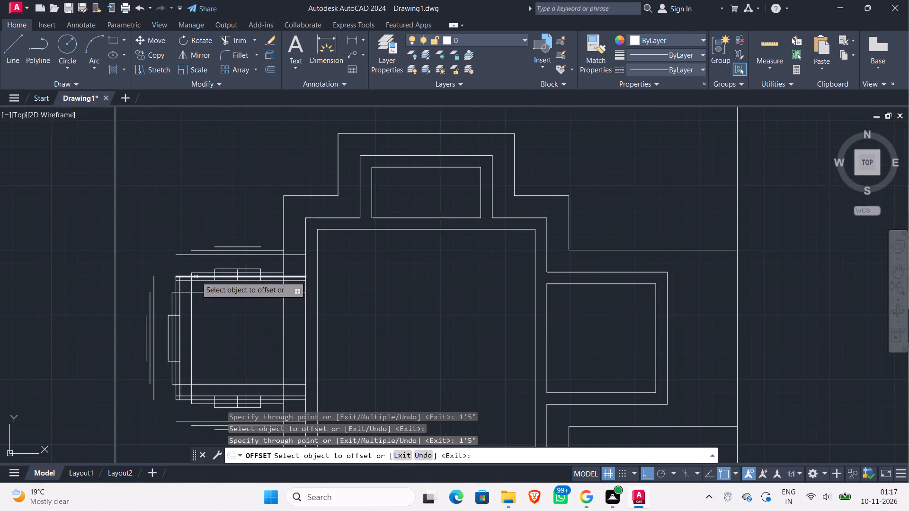
scroll(184, 263, up, 2)
scroll(133, 285, down, 2)
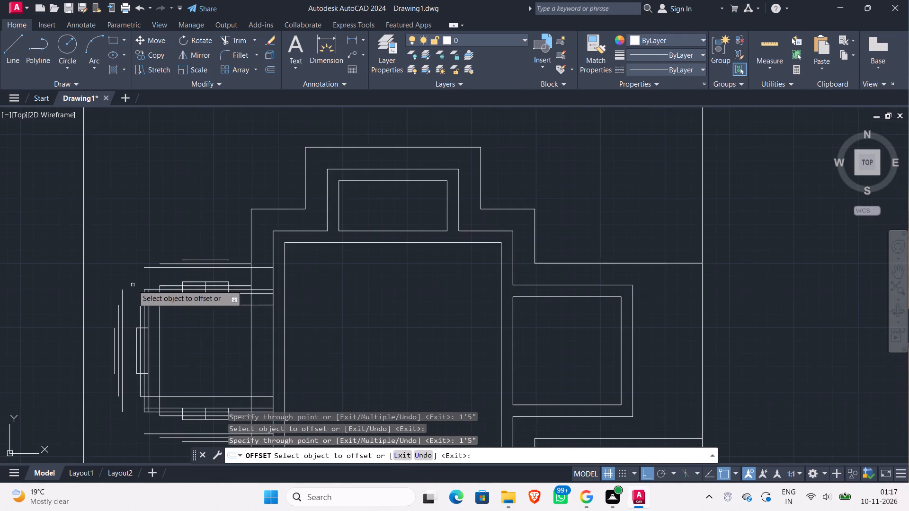
scroll(368, 299, down, 2)
middle_drag(368, 298, 171, 313)
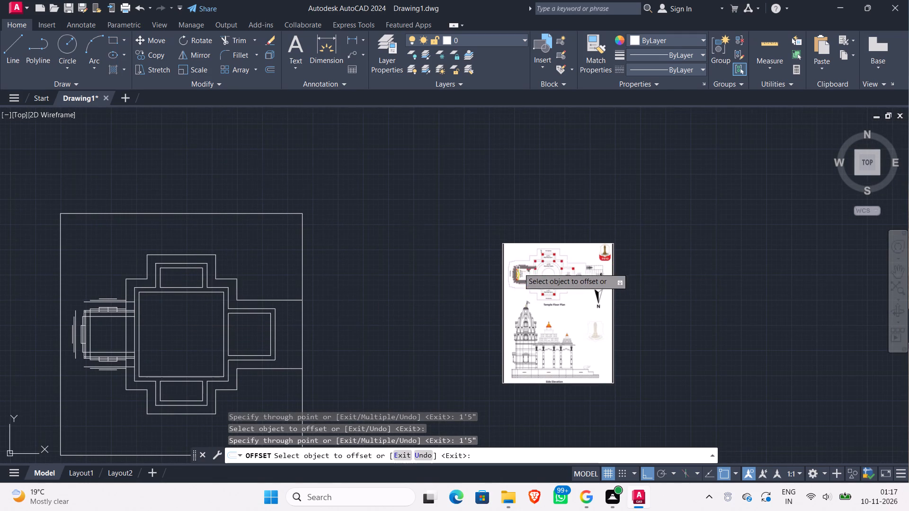
scroll(519, 268, up, 8)
scroll(521, 263, down, 7)
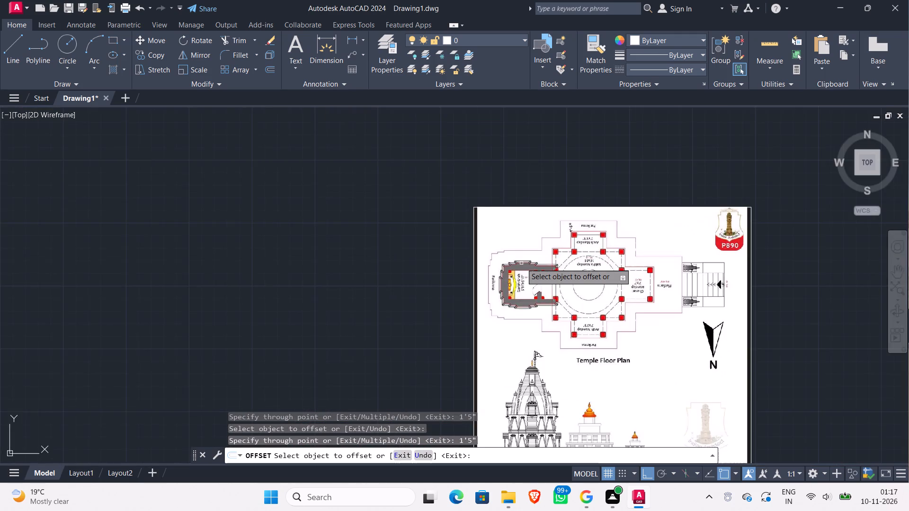
scroll(521, 263, up, 6)
scroll(521, 263, down, 8)
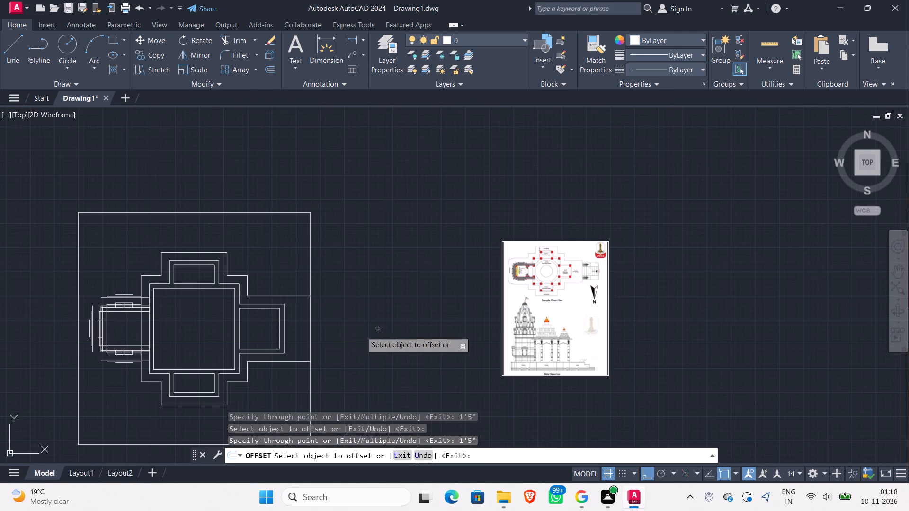
middle_drag(185, 326, 293, 300)
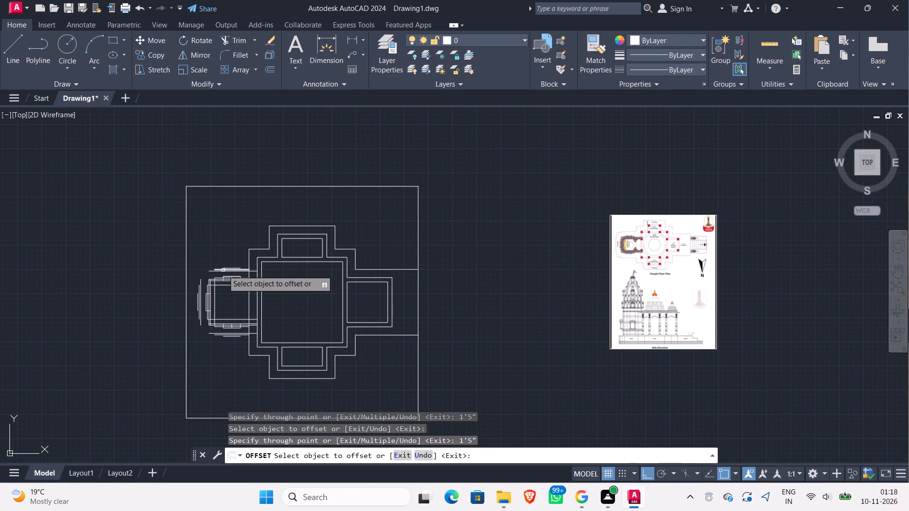
scroll(223, 270, up, 7)
scroll(226, 267, down, 3)
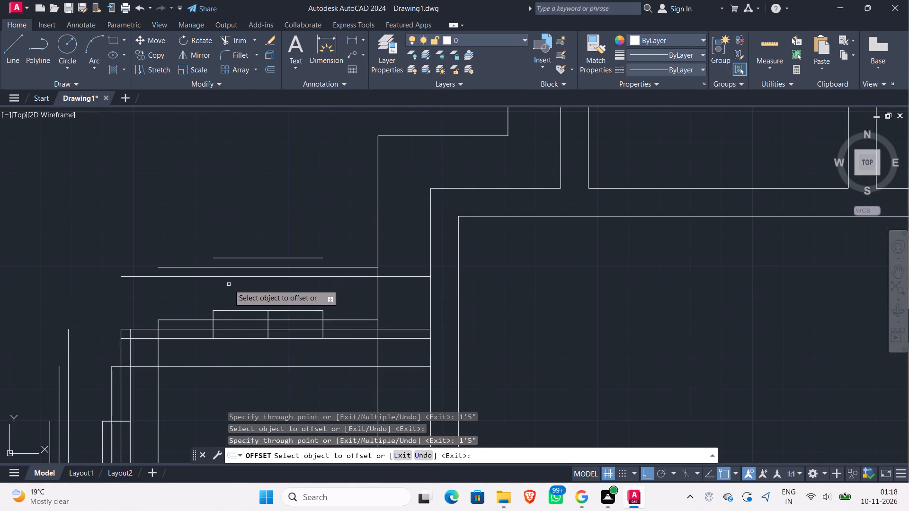
scroll(226, 300, down, 4)
middle_drag(316, 319, 234, 330)
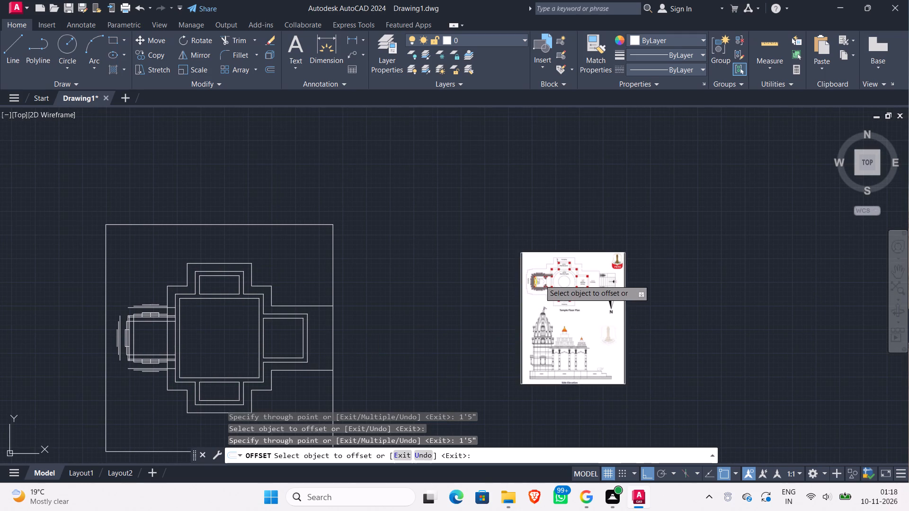
scroll(540, 279, up, 5)
scroll(444, 262, down, 3)
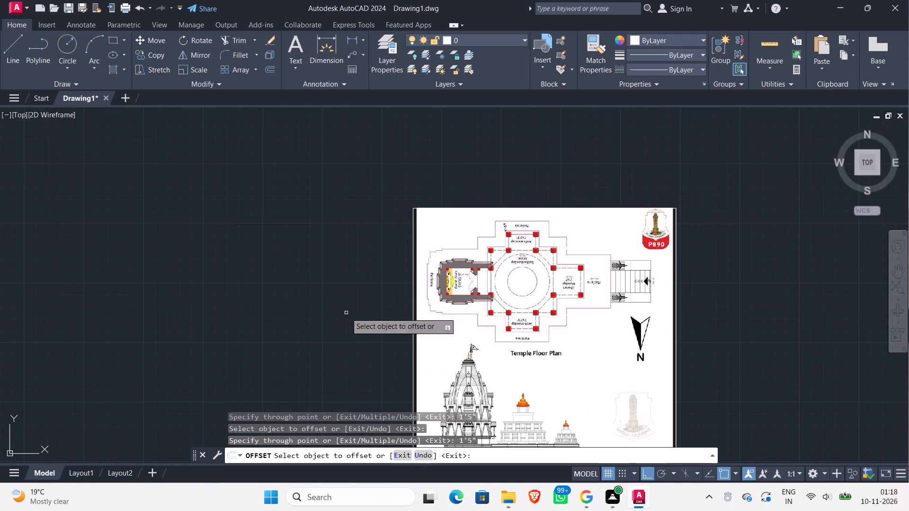
middle_drag(301, 313, 488, 276)
scroll(345, 301, down, 1)
scroll(416, 299, down, 1)
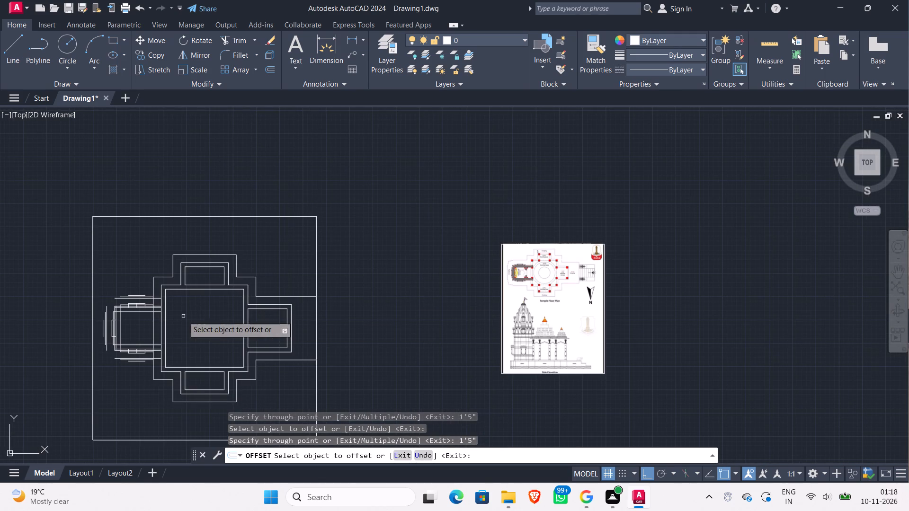
scroll(147, 300, up, 2)
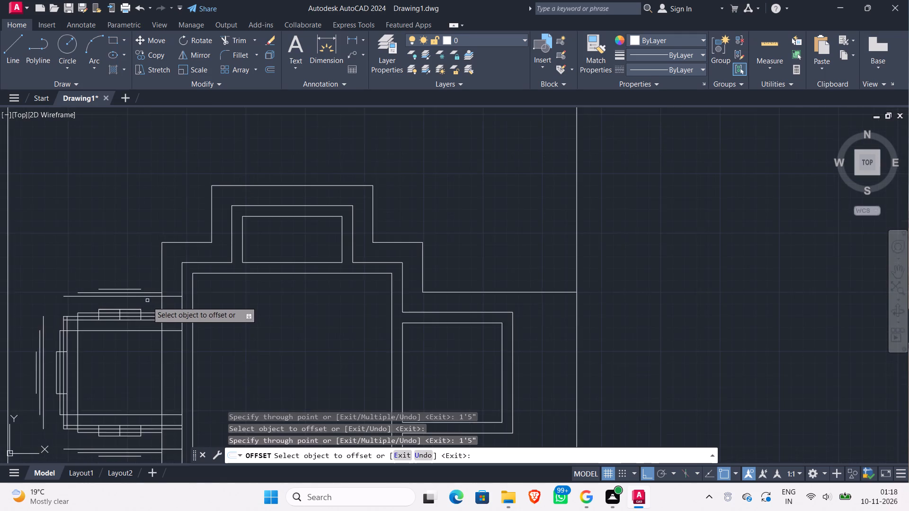
scroll(148, 303, up, 2)
scroll(148, 303, down, 3)
middle_drag(283, 324, 108, 311)
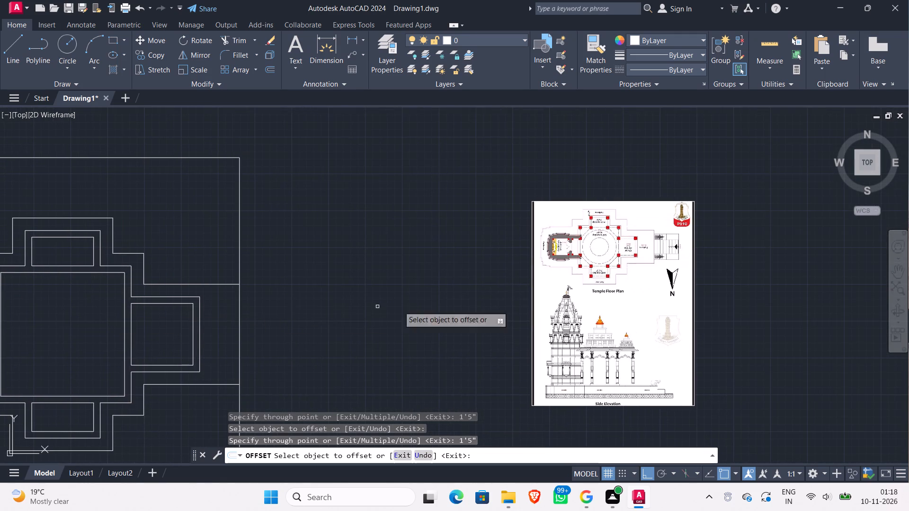
scroll(557, 235, up, 4)
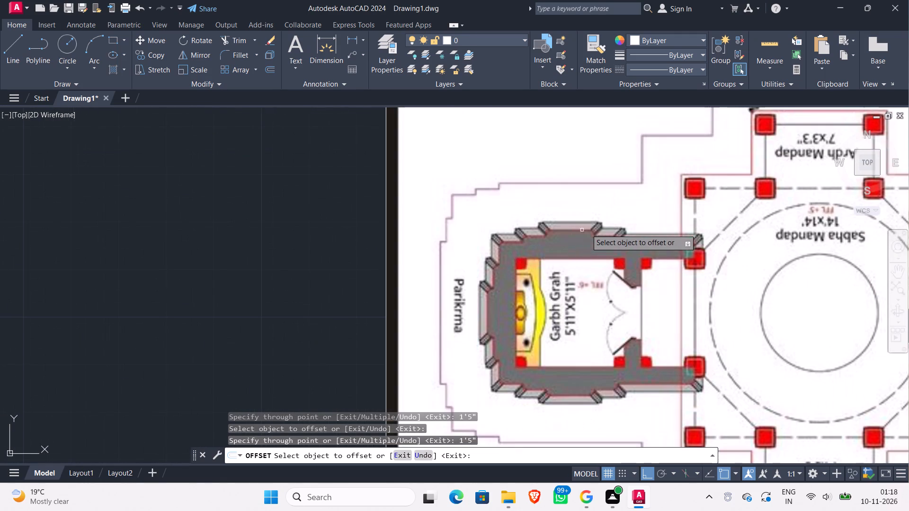
scroll(608, 234, up, 2)
scroll(608, 234, down, 3)
scroll(605, 311, down, 1)
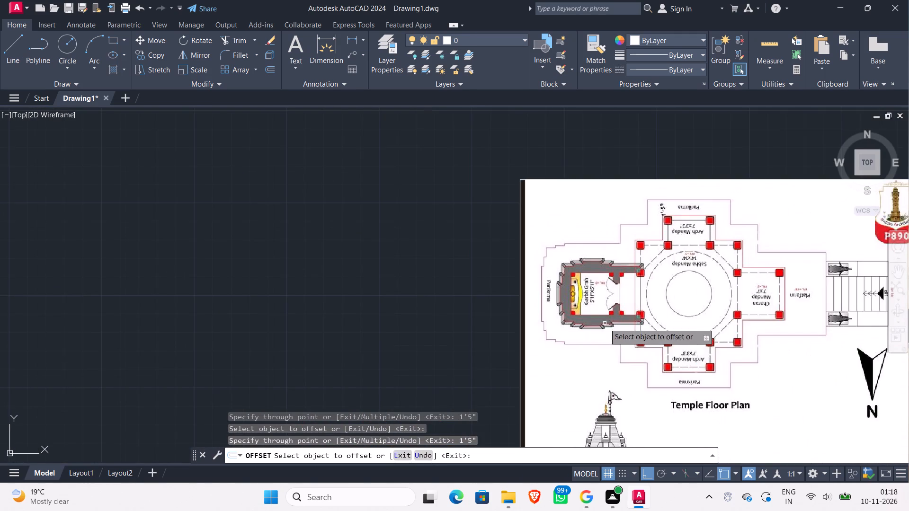
scroll(605, 342, up, 2)
scroll(615, 318, down, 1)
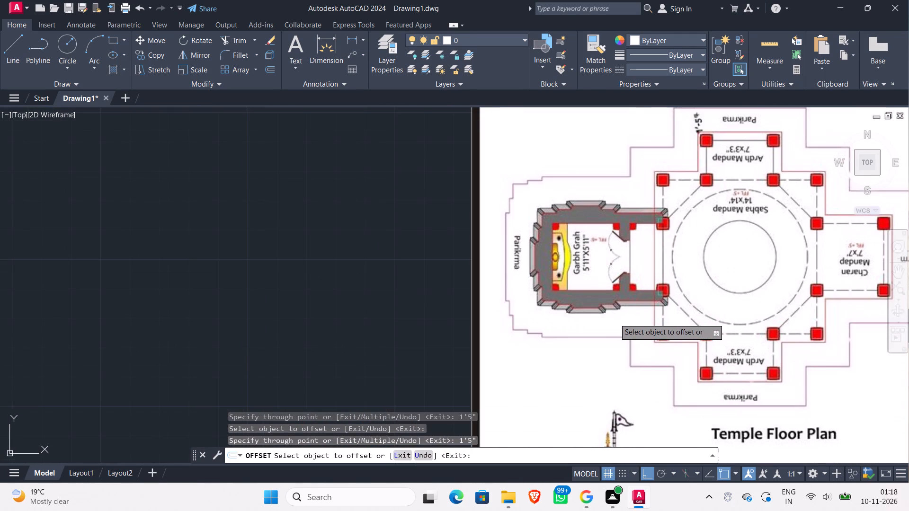
Compare the offset lines at the Garbh Grah's north and west sides and open corners with the reference plan's stepped Parikrma outline.
scroll(615, 314, up, 2)
scroll(609, 314, down, 2)
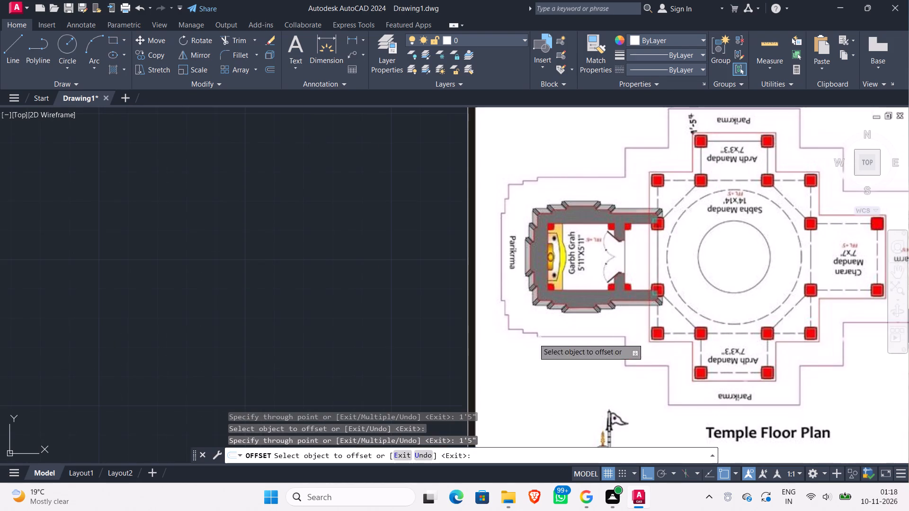
middle_drag(279, 307, 431, 299)
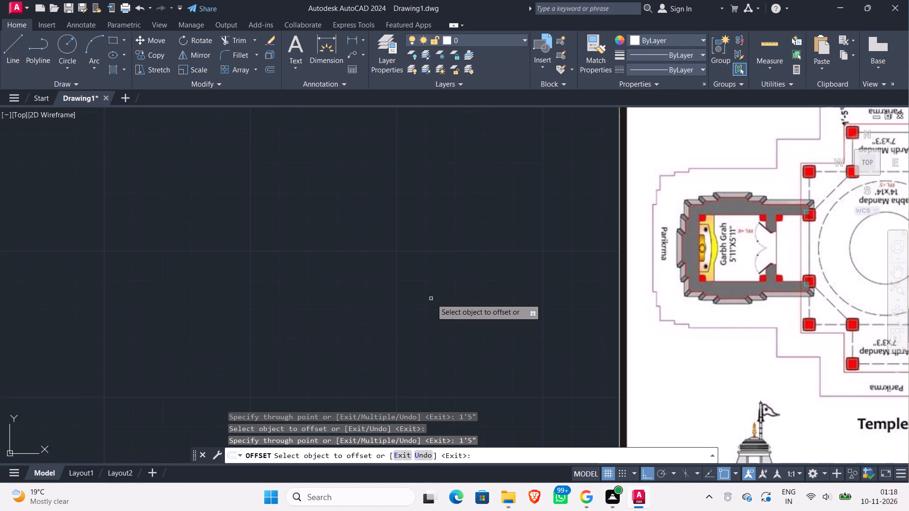
scroll(425, 296, down, 1)
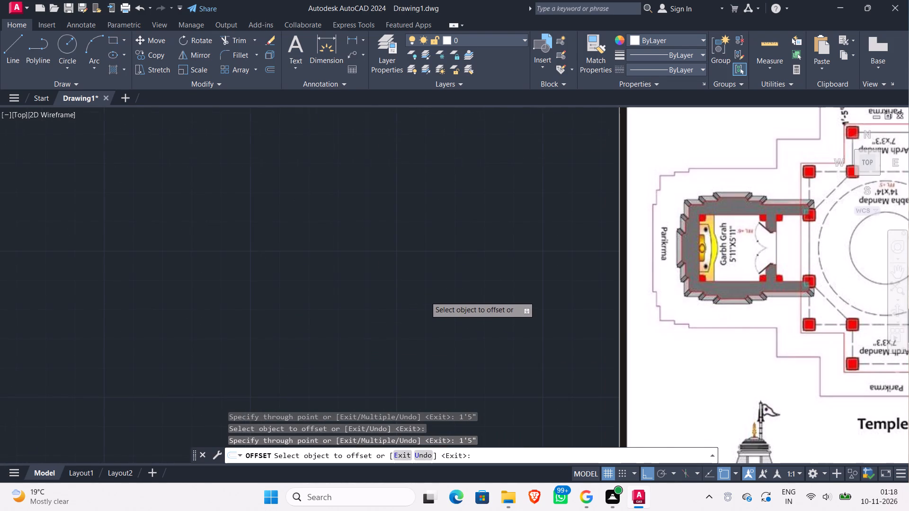
scroll(425, 296, down, 1)
middle_drag(411, 296, 653, 247)
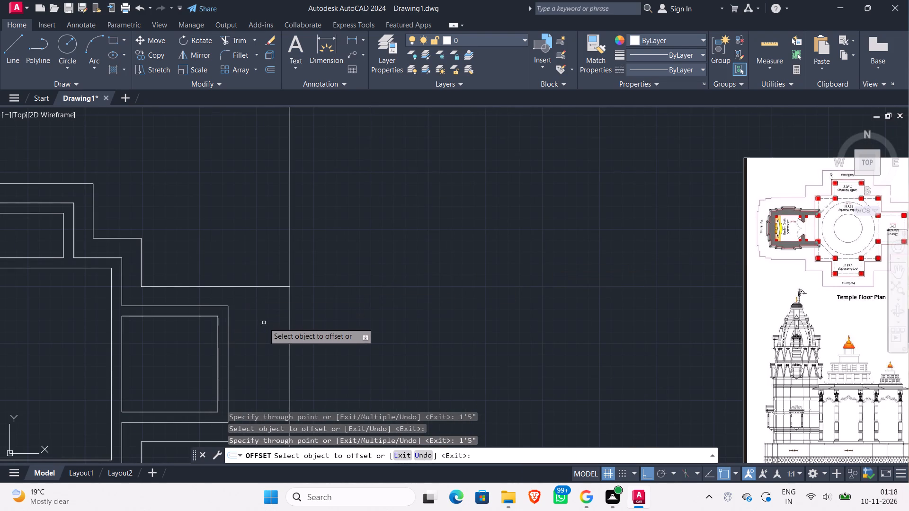
middle_drag(264, 323, 567, 254)
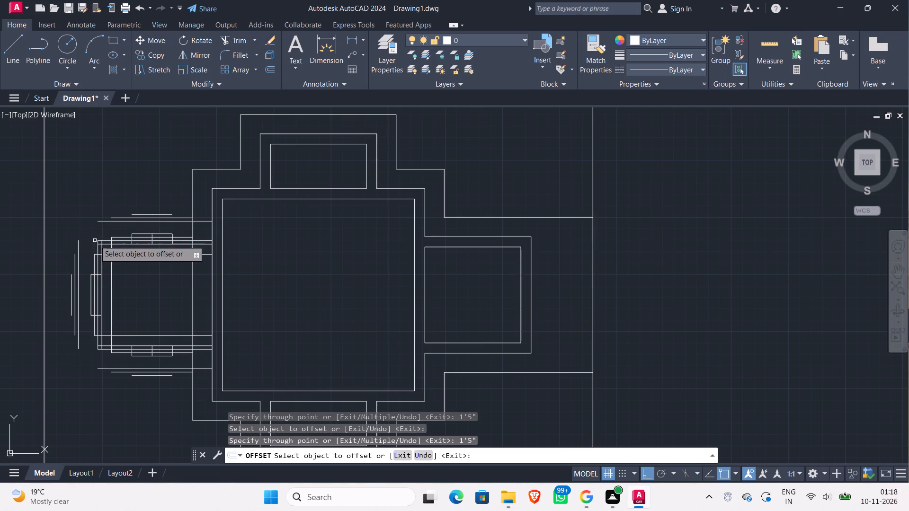
scroll(98, 230, up, 2)
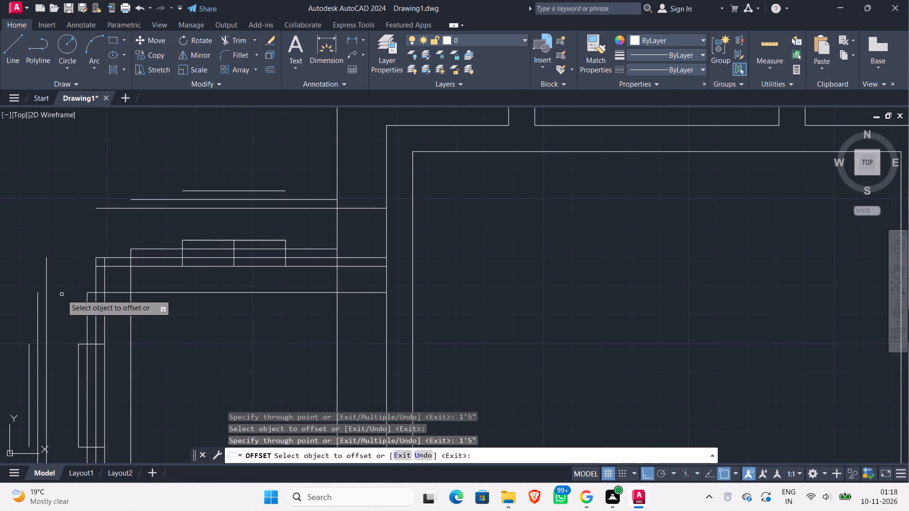
middle_drag(61, 294, 153, 260)
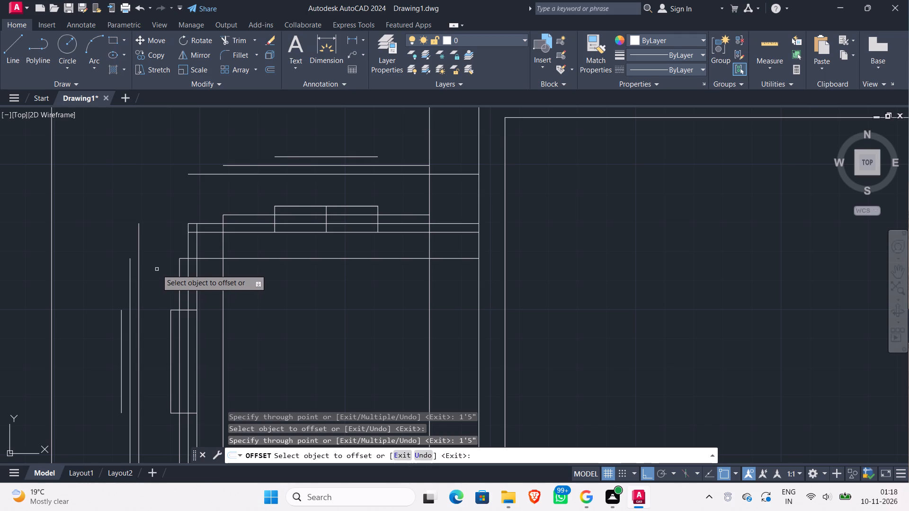
scroll(157, 269, down, 1)
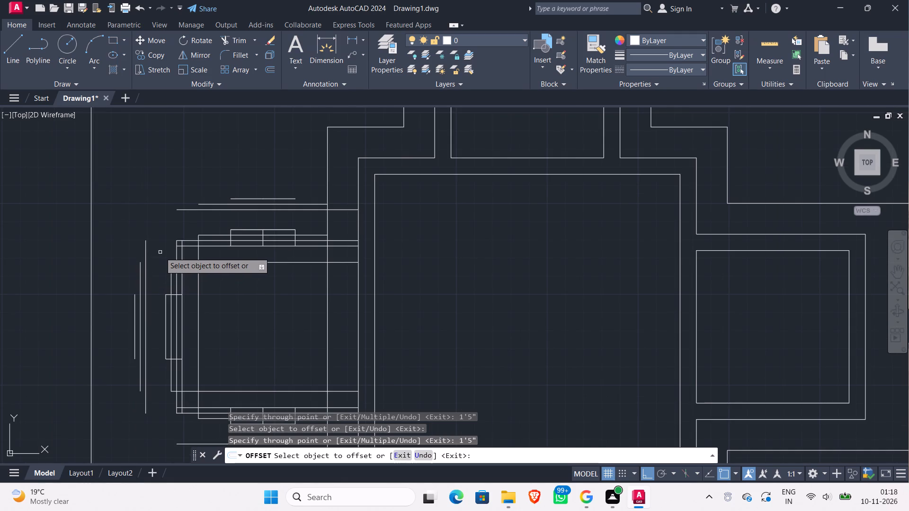
middle_drag(160, 252, 108, 257)
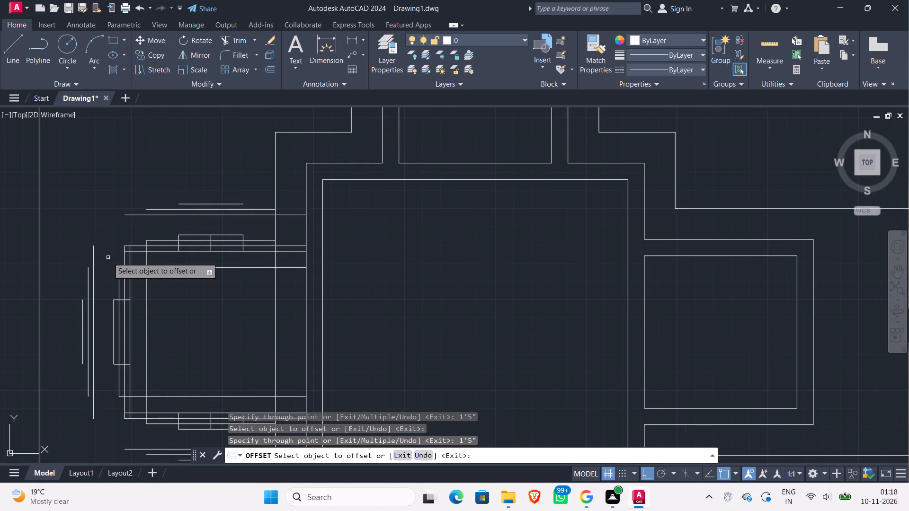
scroll(117, 248, up, 1)
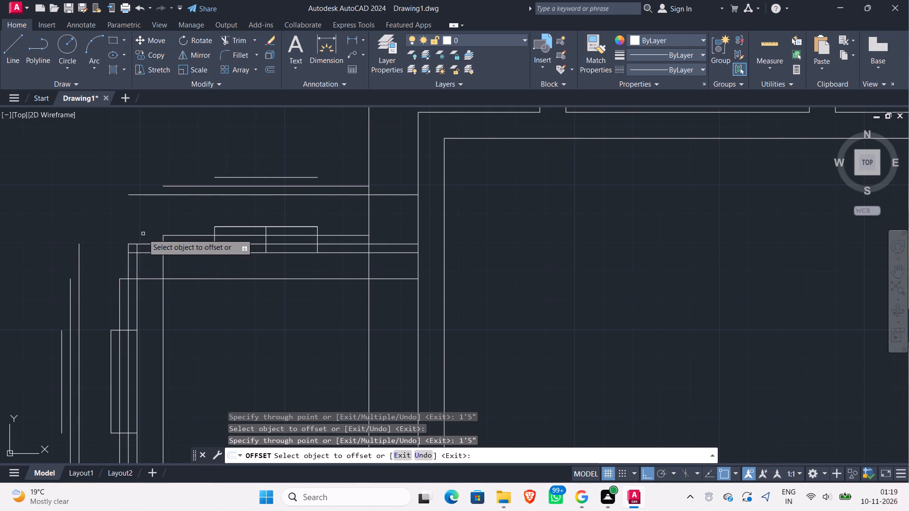
scroll(112, 224, down, 2)
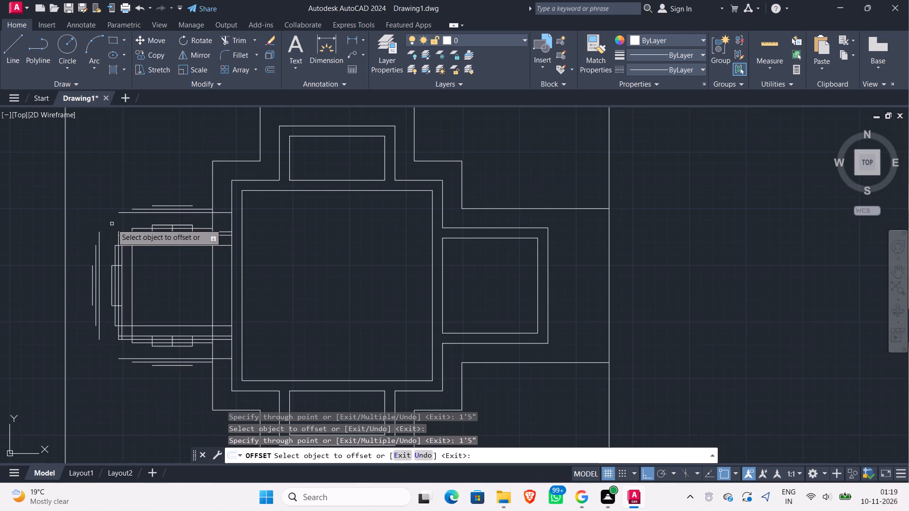
middle_drag(112, 223, 0, 224)
middle_drag(45, 290, 63, 288)
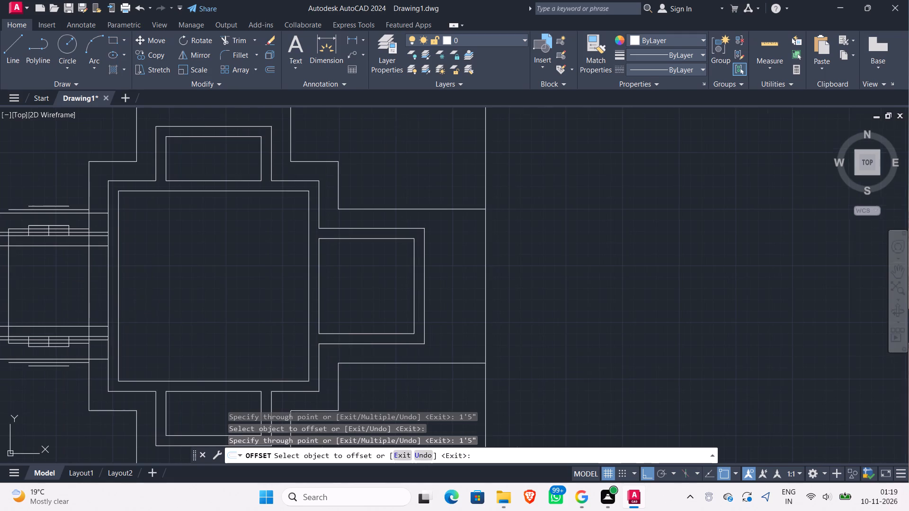
middle_drag(63, 288, 105, 284)
scroll(105, 284, down, 1)
scroll(675, 175, up, 4)
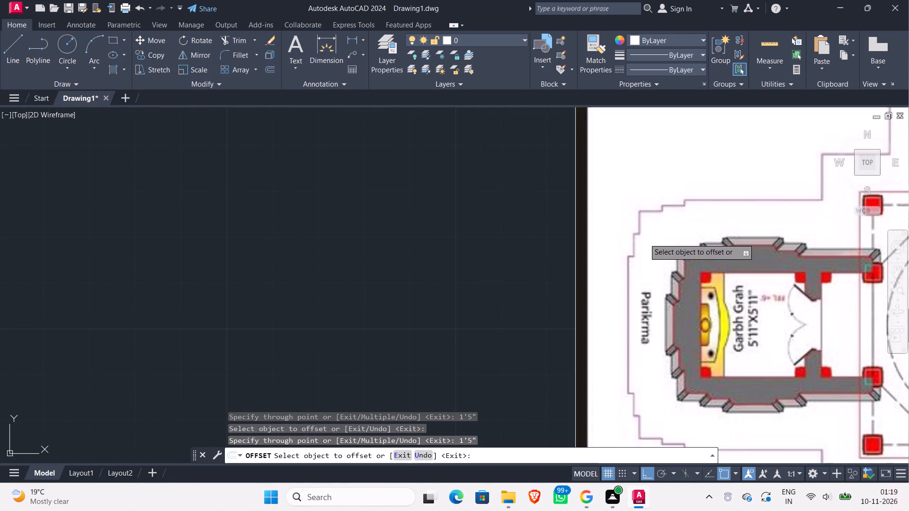
scroll(644, 238, down, 2)
scroll(310, 283, down, 1)
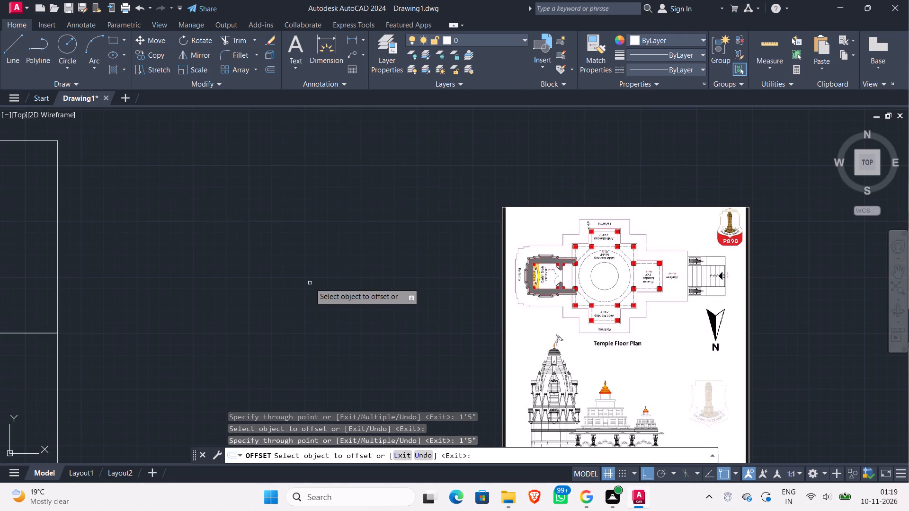
middle_drag(310, 283, 415, 269)
middle_drag(400, 270, 488, 266)
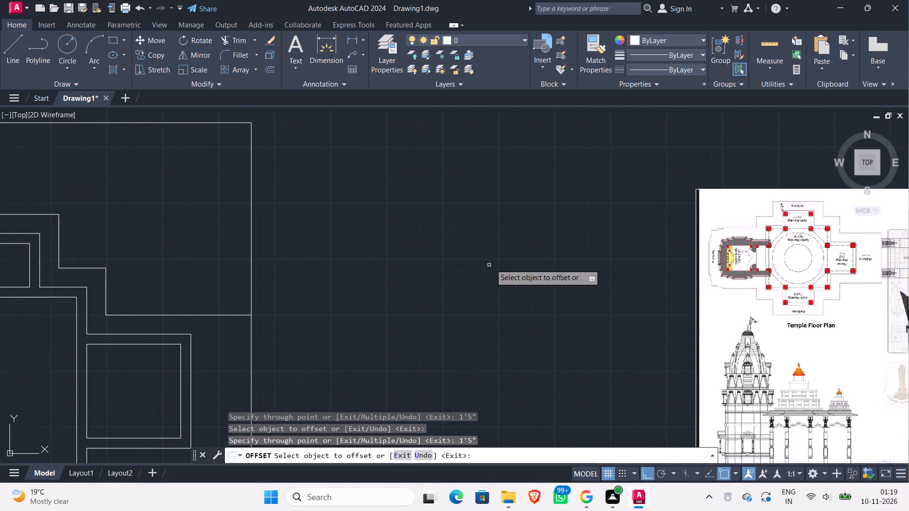
scroll(465, 265, down, 2)
scroll(198, 293, up, 2)
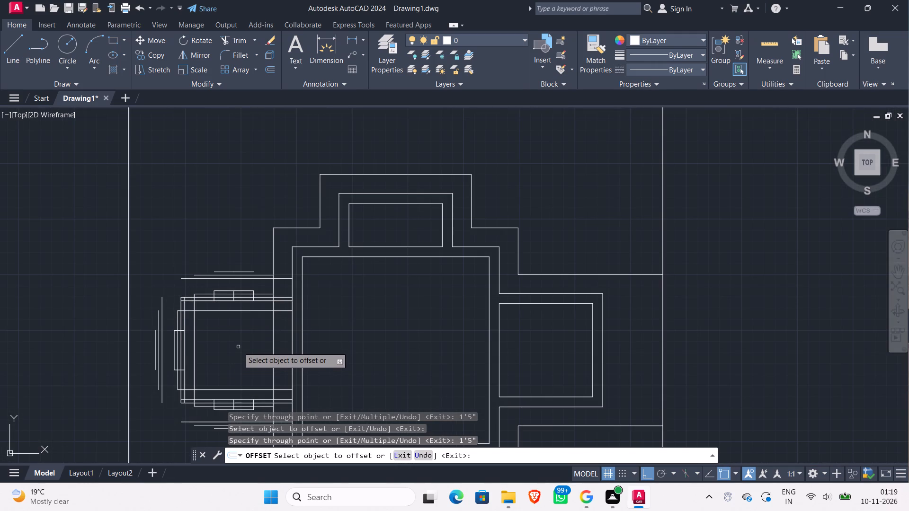
scroll(238, 347, down, 2)
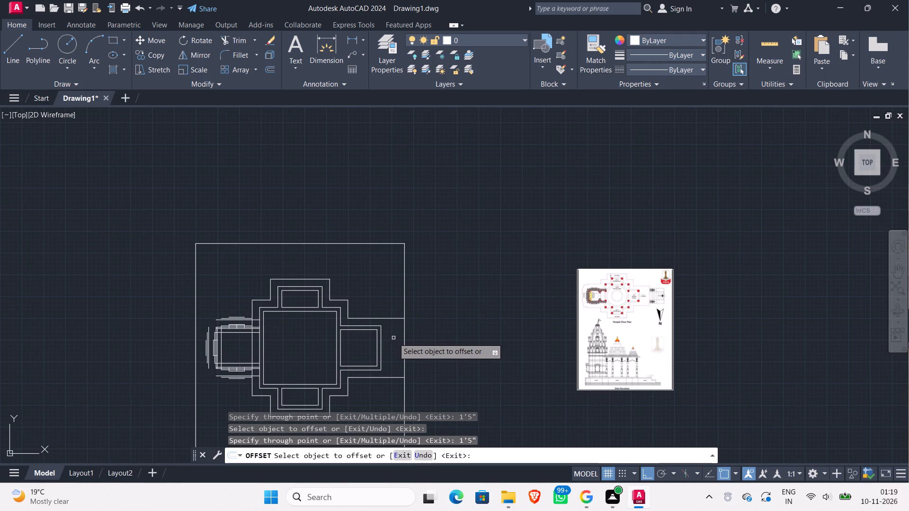
scroll(582, 279, up, 2)
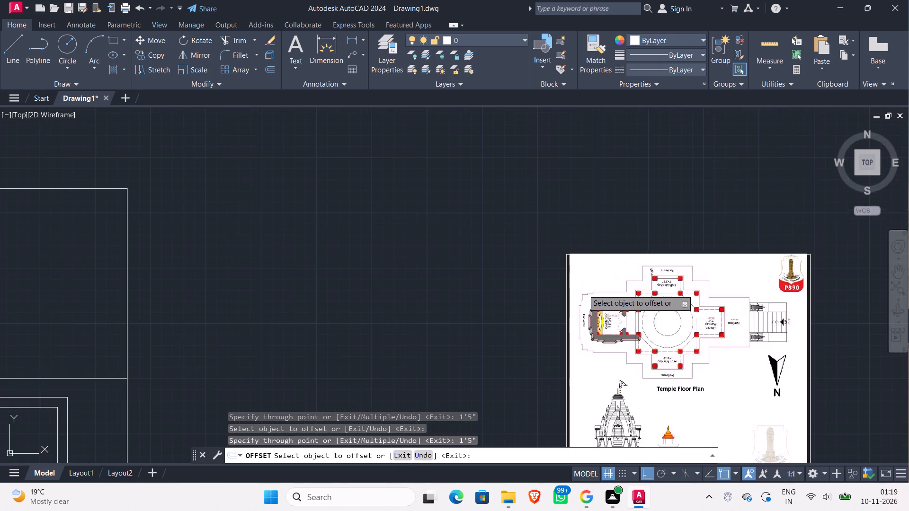
scroll(589, 301, up, 5)
scroll(476, 318, down, 3)
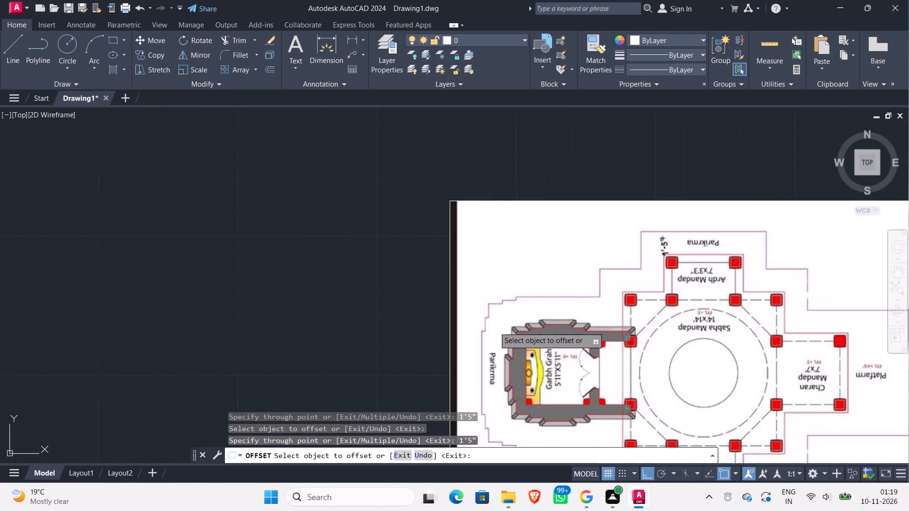
scroll(492, 377, up, 2)
scroll(492, 377, down, 2)
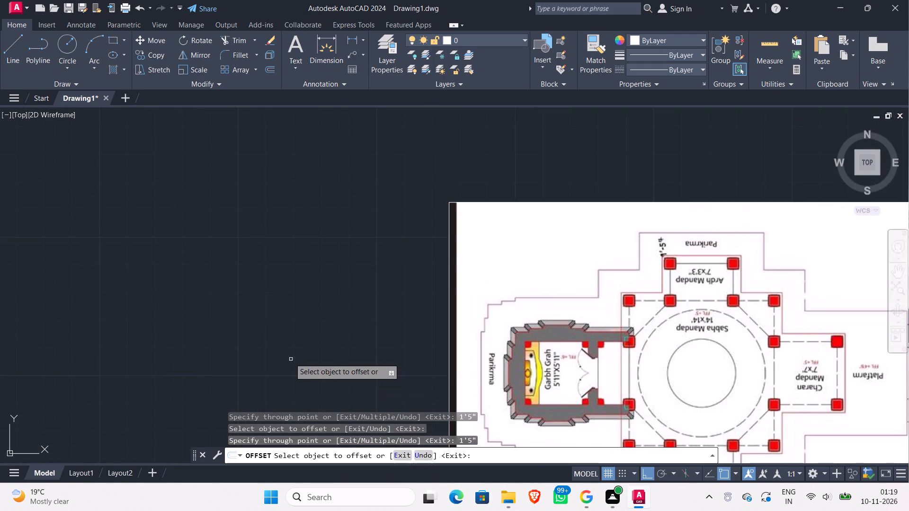
scroll(290, 357, down, 3)
middle_drag(288, 354, 506, 273)
middle_drag(131, 337, 316, 307)
middle_drag(194, 334, 241, 309)
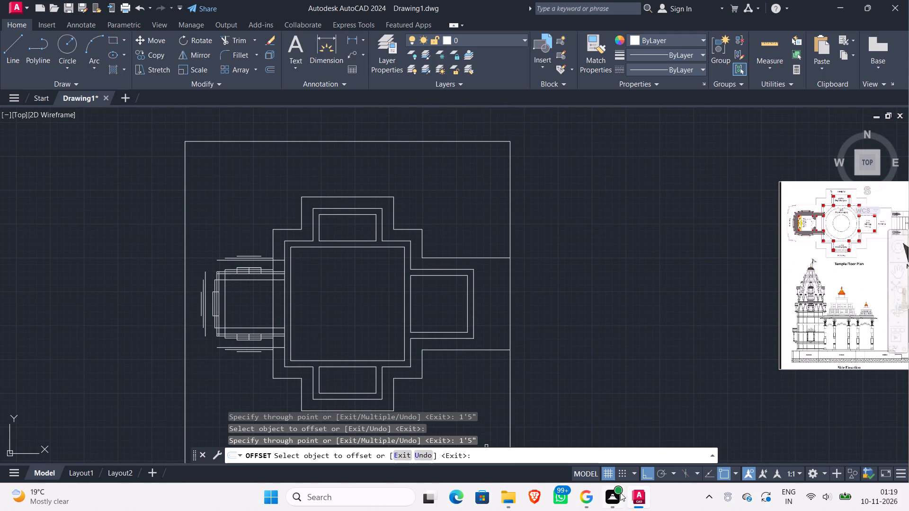
scroll(215, 268, up, 2)
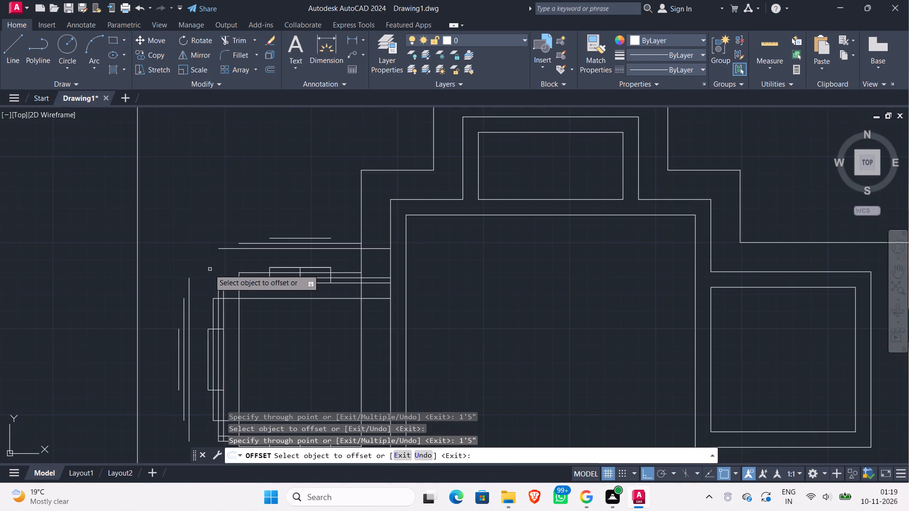
scroll(209, 269, up, 1)
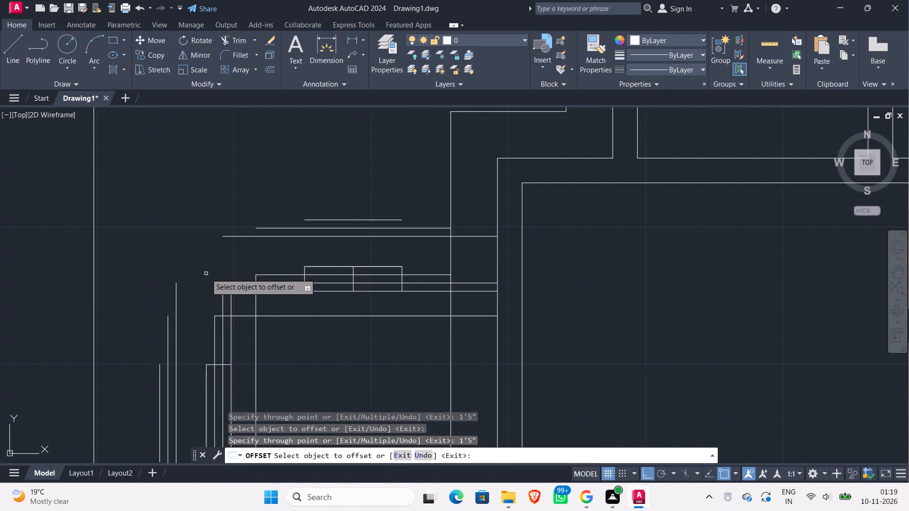
scroll(206, 273, down, 2)
scroll(202, 275, up, 2)
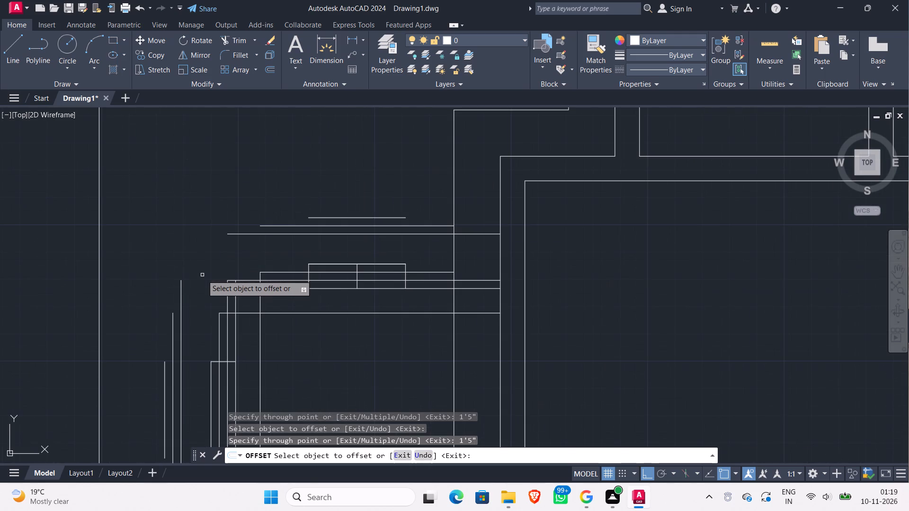
scroll(202, 275, down, 2)
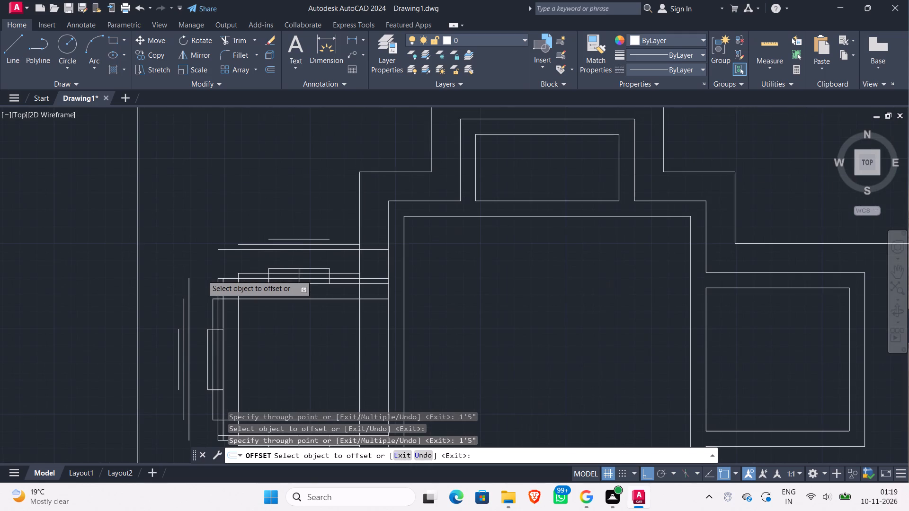
scroll(202, 275, down, 2)
scroll(565, 246, up, 4)
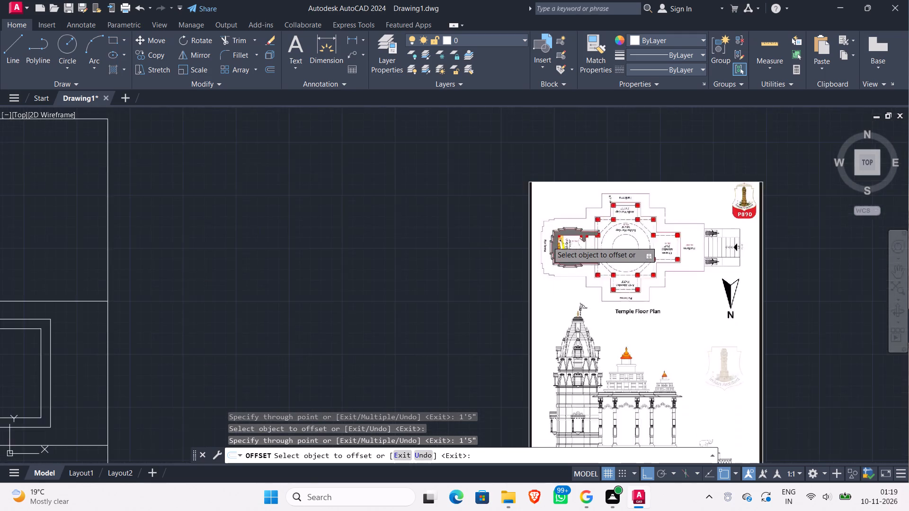
scroll(547, 241, up, 1)
scroll(539, 211, down, 3)
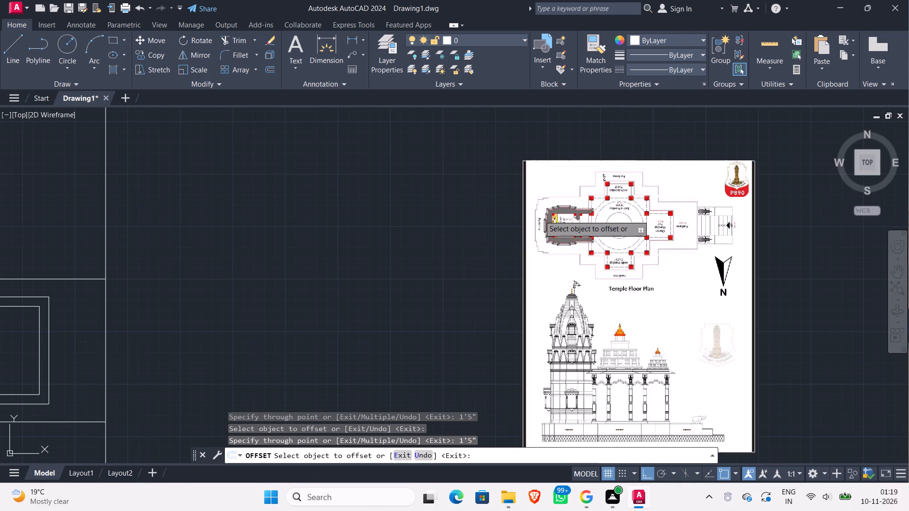
scroll(327, 294, down, 1)
middle_drag(327, 294, 493, 291)
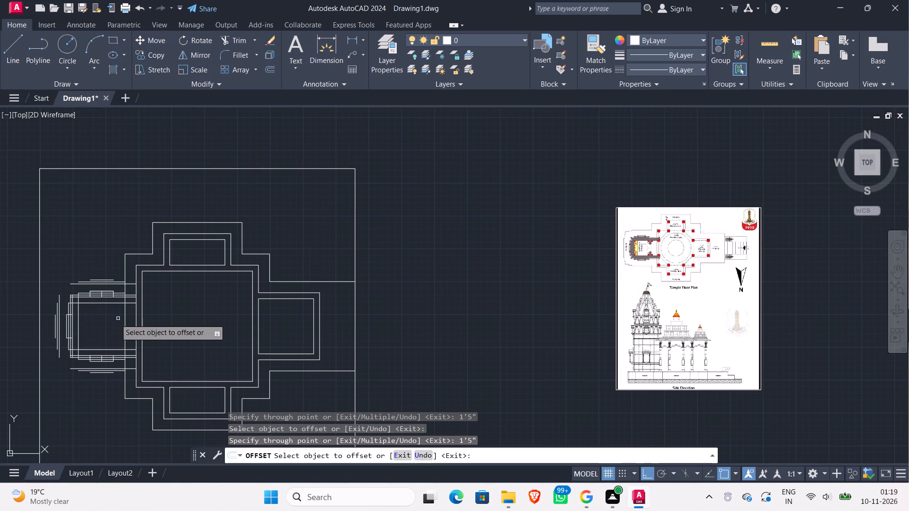
scroll(624, 241, up, 2)
scroll(624, 240, down, 3)
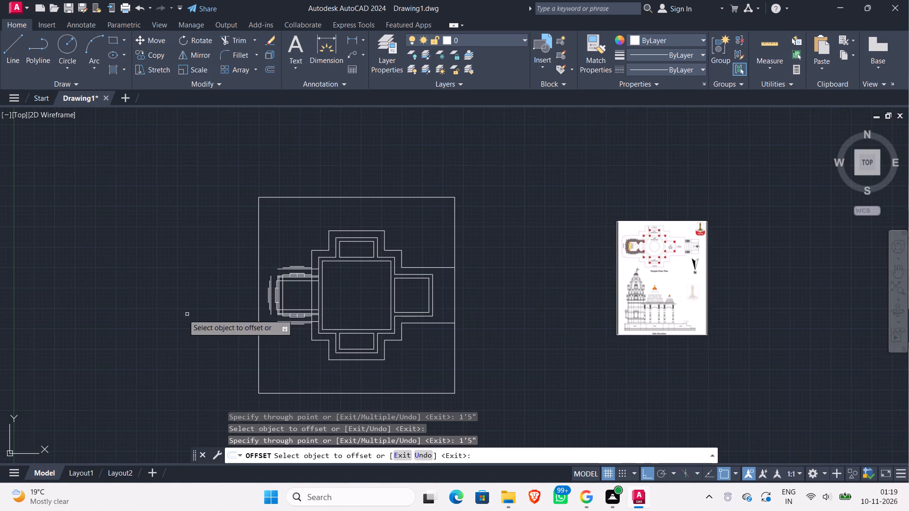
scroll(279, 292, up, 4)
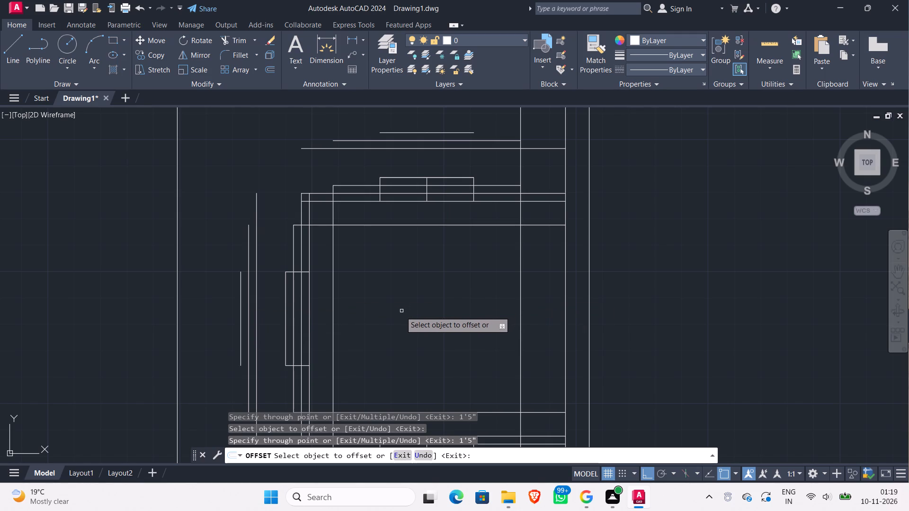
scroll(398, 312, down, 2)
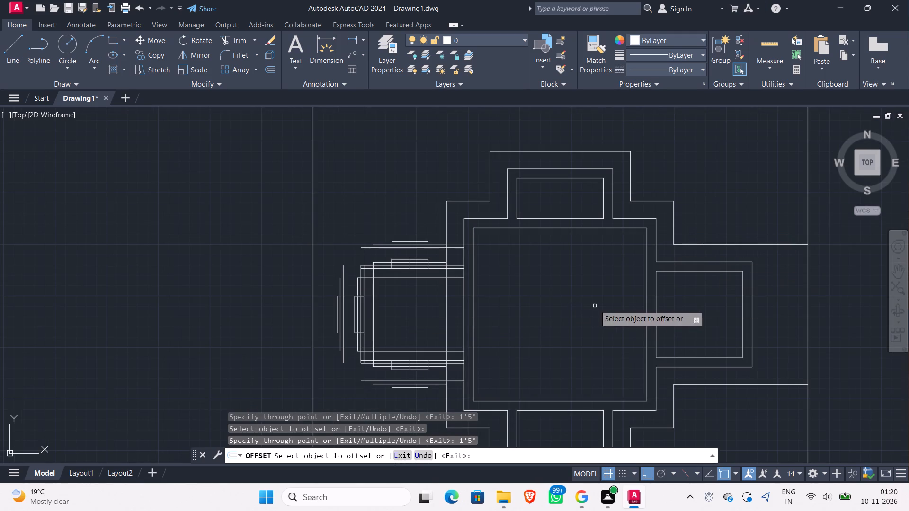
middle_drag(595, 304, 380, 306)
scroll(696, 233, down, 1)
middle_drag(696, 232, 509, 254)
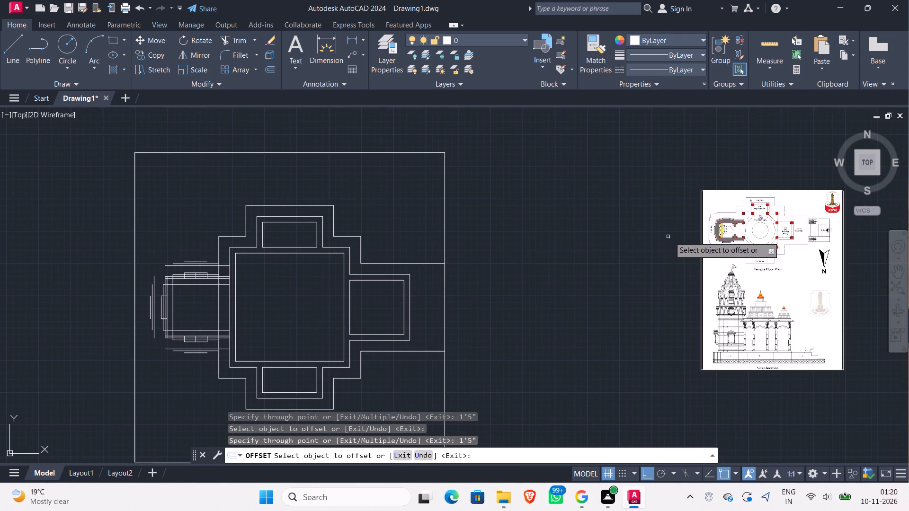
scroll(687, 241, up, 1)
scroll(741, 222, up, 3)
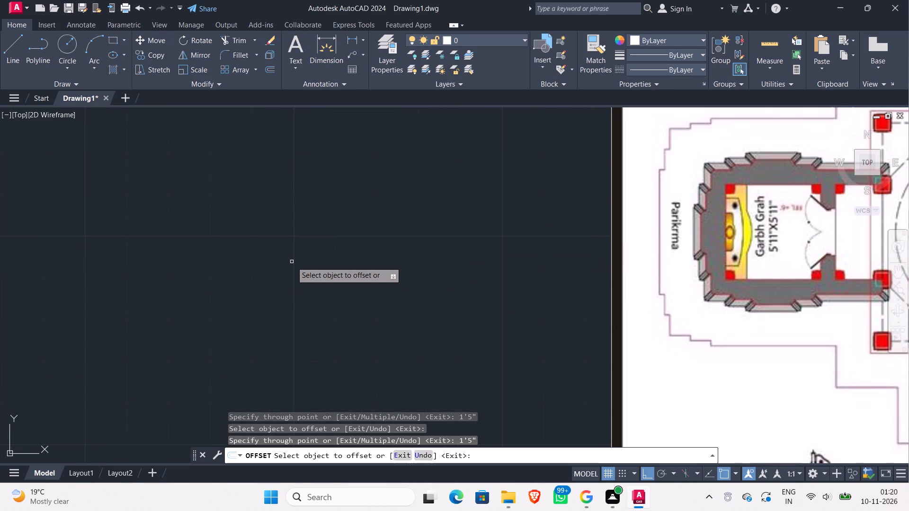
scroll(292, 262, down, 1)
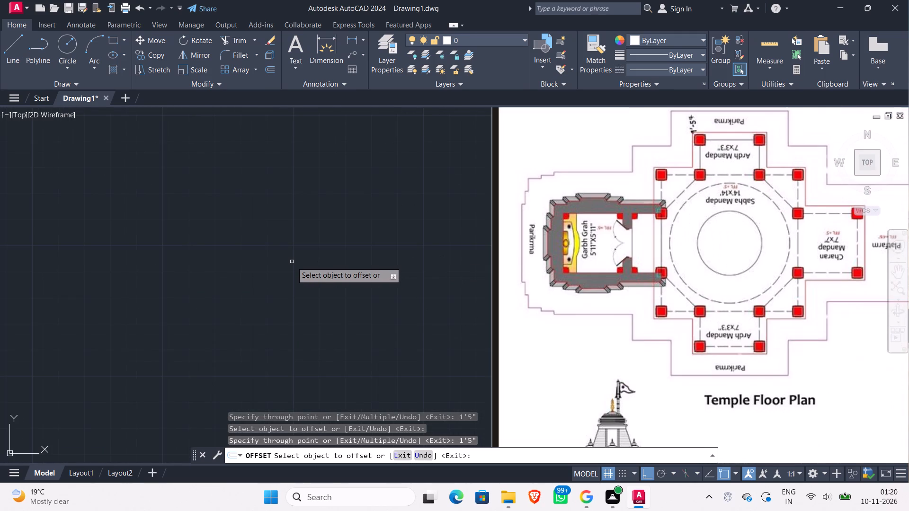
middle_drag(292, 262, 516, 233)
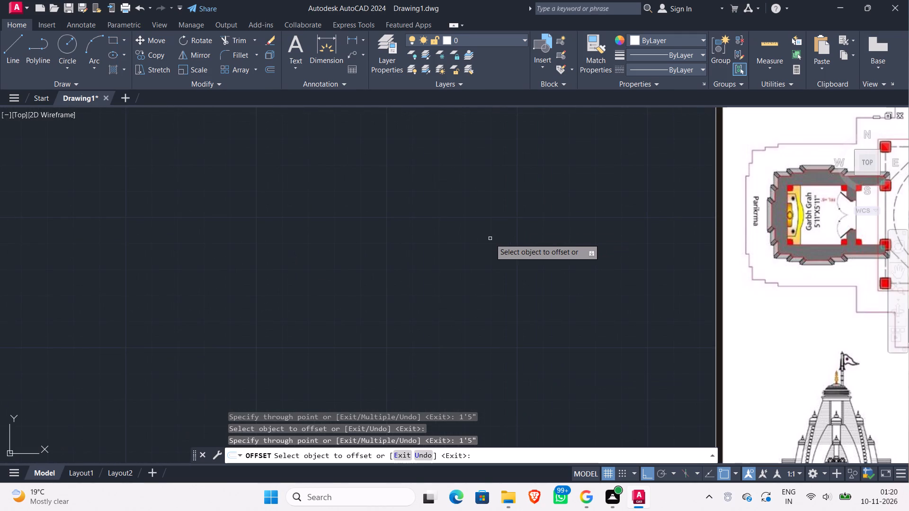
Compare the stepped Parikrma outline in the reference plan with the offset lines around the Garbh Grah, and end the Offset command.
scroll(771, 168, down, 1)
scroll(771, 168, up, 3)
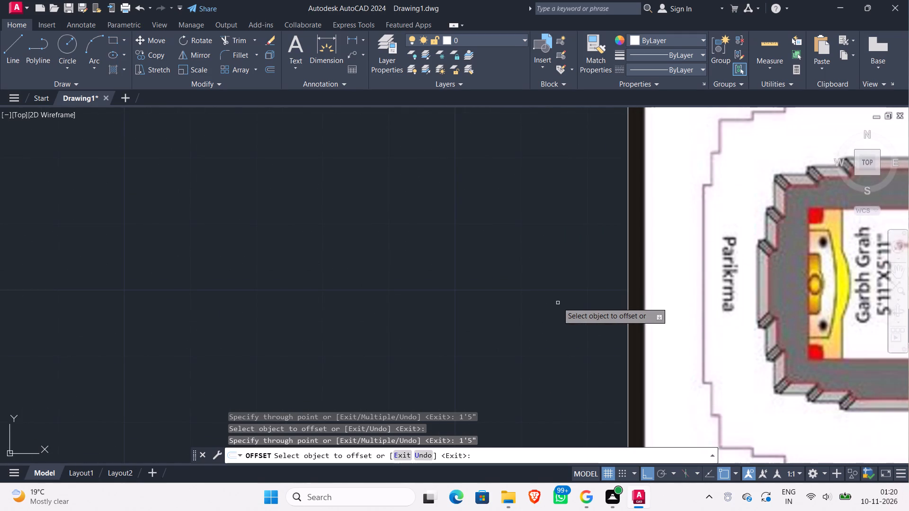
scroll(556, 301, down, 1)
middle_drag(463, 287, 657, 273)
scroll(409, 278, down, 3)
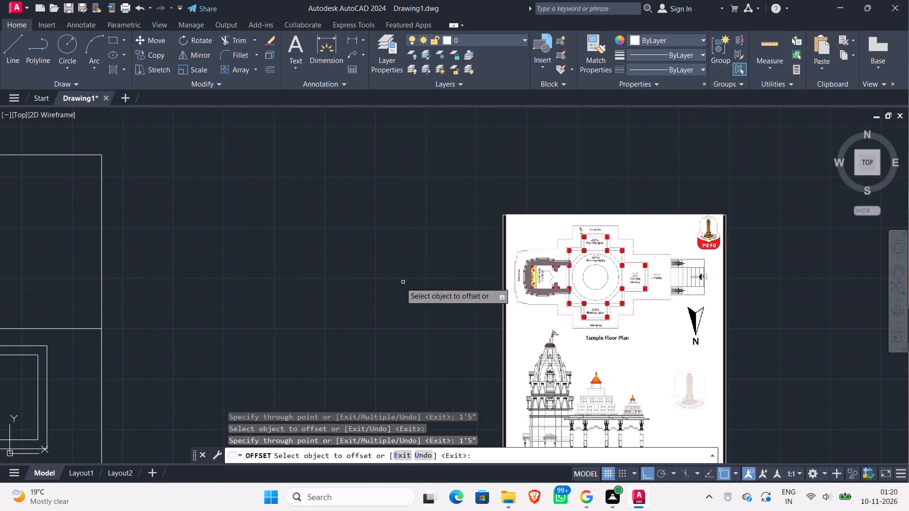
middle_drag(272, 286, 766, 250)
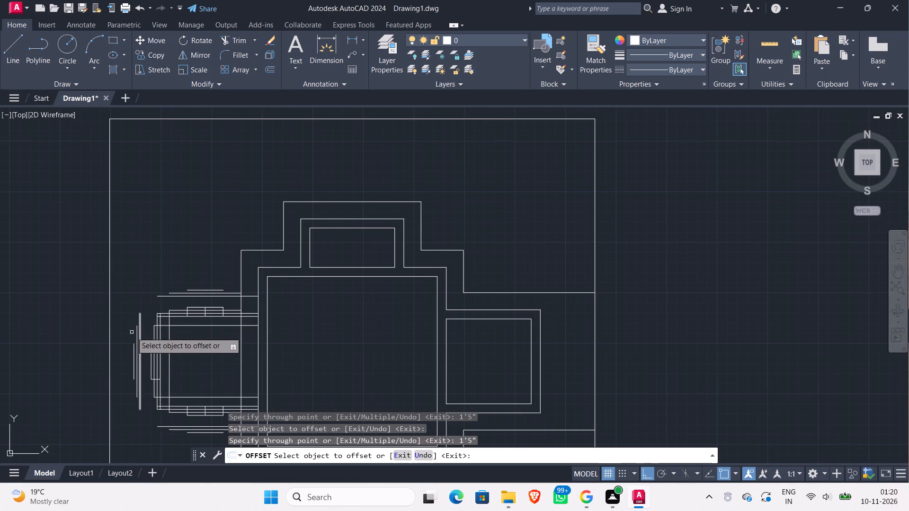
scroll(129, 329, up, 2)
middle_drag(124, 345, 138, 284)
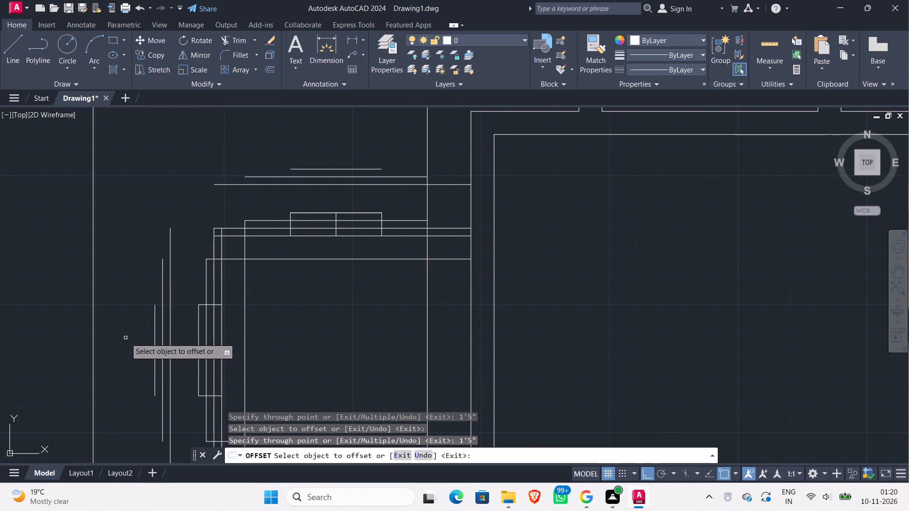
key(Escape)
scroll(124, 338, down, 1)
middle_drag(124, 337, 122, 332)
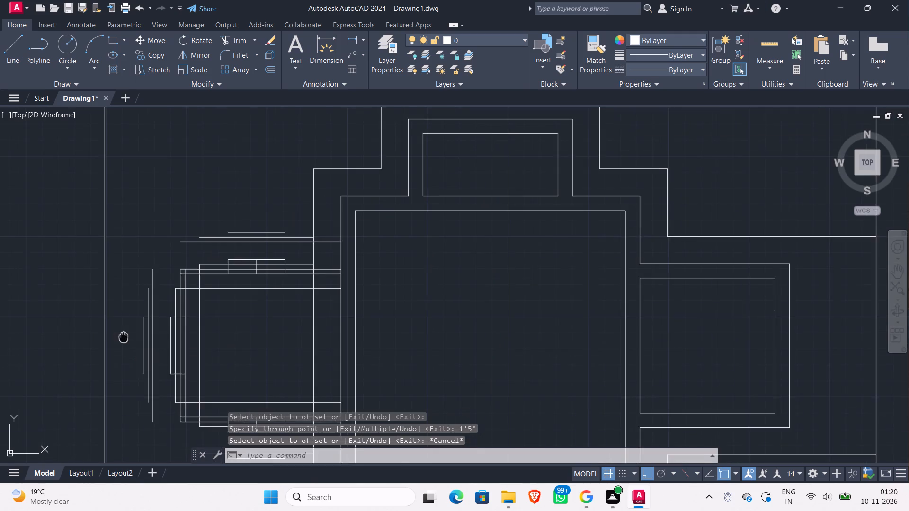
middle_drag(122, 332, 120, 260)
scroll(128, 278, up, 1)
middle_drag(128, 278, 127, 291)
scroll(128, 278, up, 1)
scroll(120, 271, down, 1)
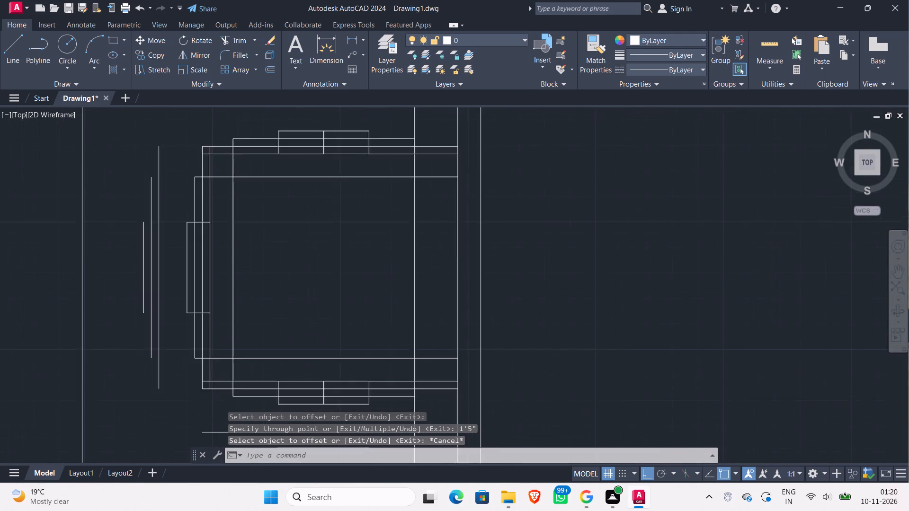
scroll(120, 271, down, 1)
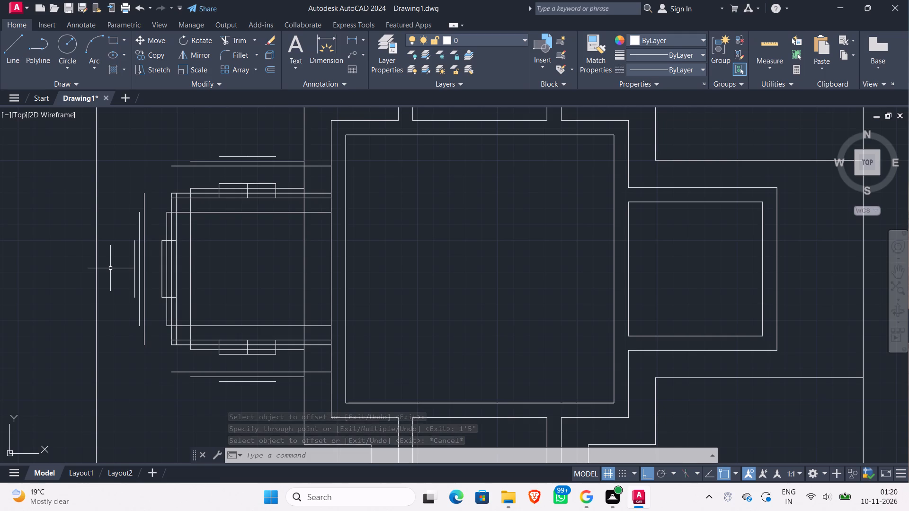
scroll(110, 268, down, 2)
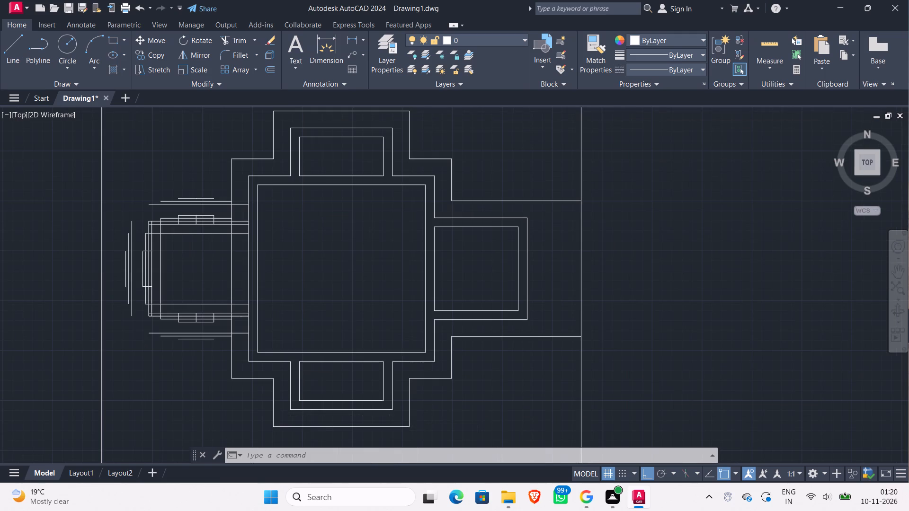
scroll(110, 268, up, 3)
middle_drag(111, 267, 106, 313)
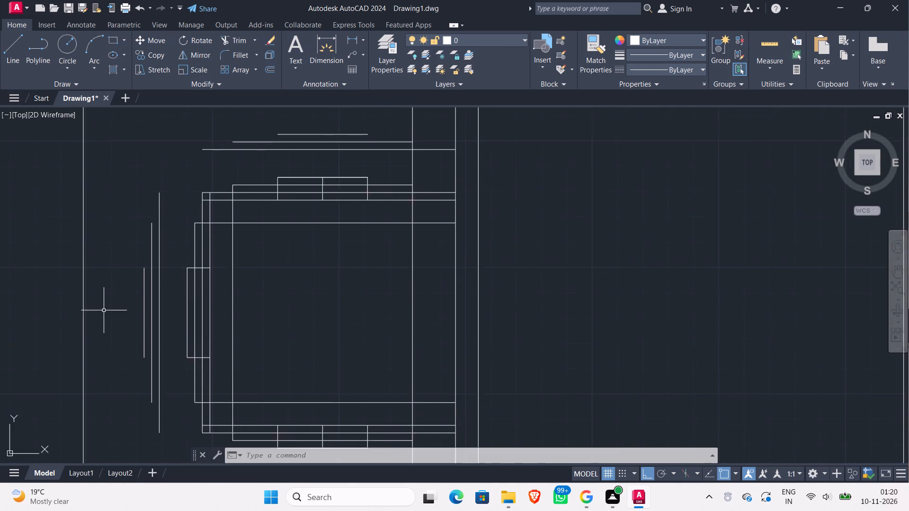
scroll(104, 299, down, 2)
scroll(107, 283, up, 1)
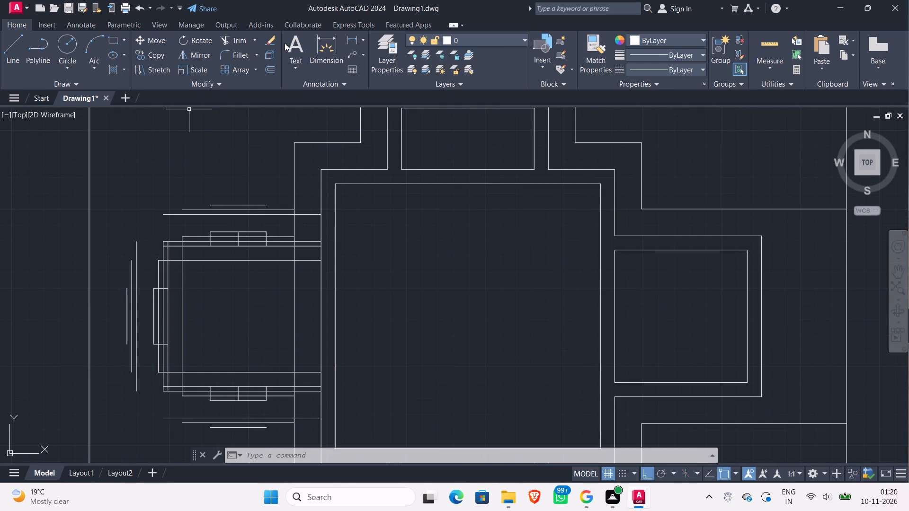
Fillet the outermost west offset line of the Garbh Grah with the outermost north and south offset lines into square corners.
click(233, 52)
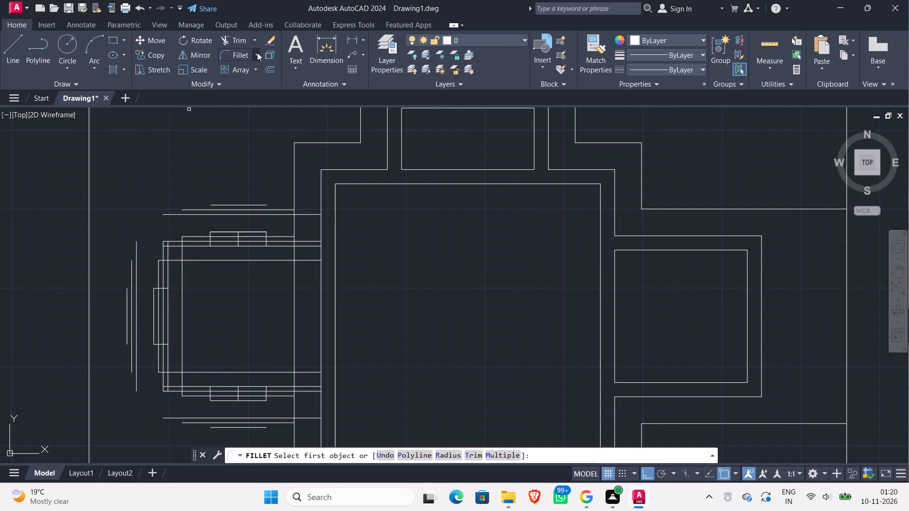
click(257, 53)
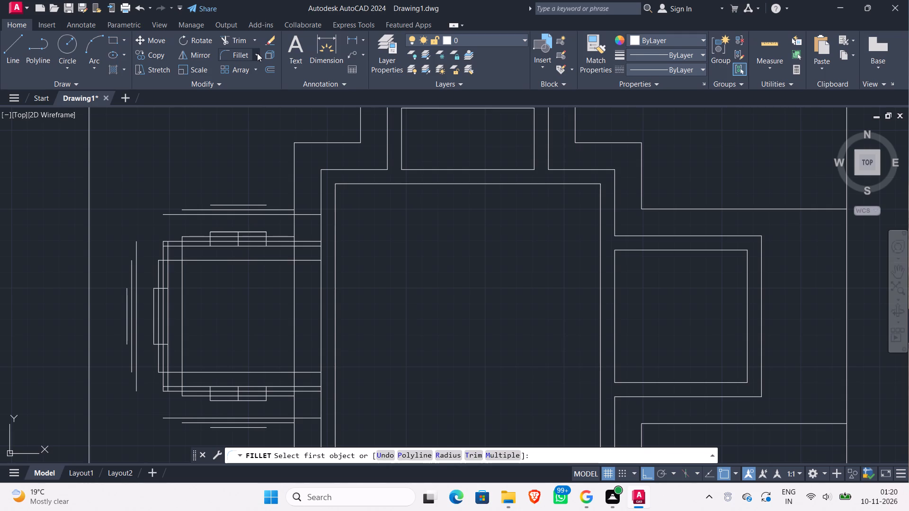
click(257, 53)
click(126, 303)
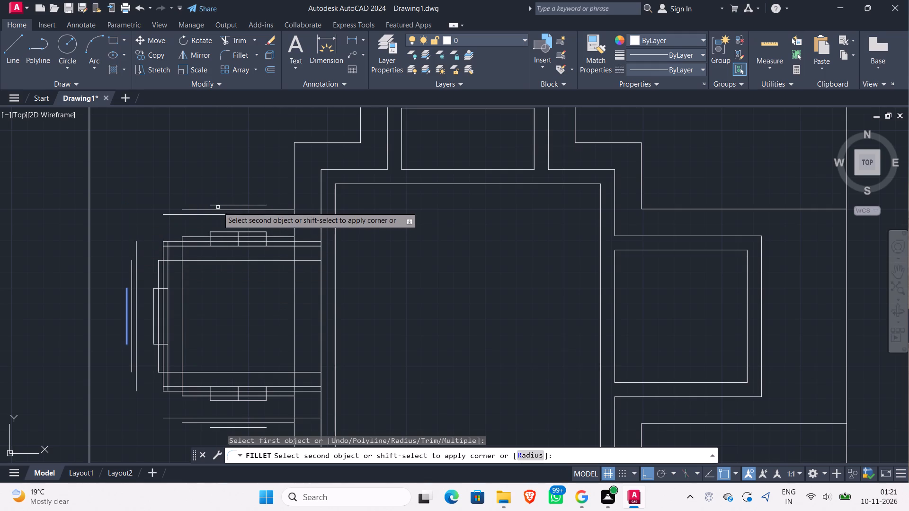
click(217, 205)
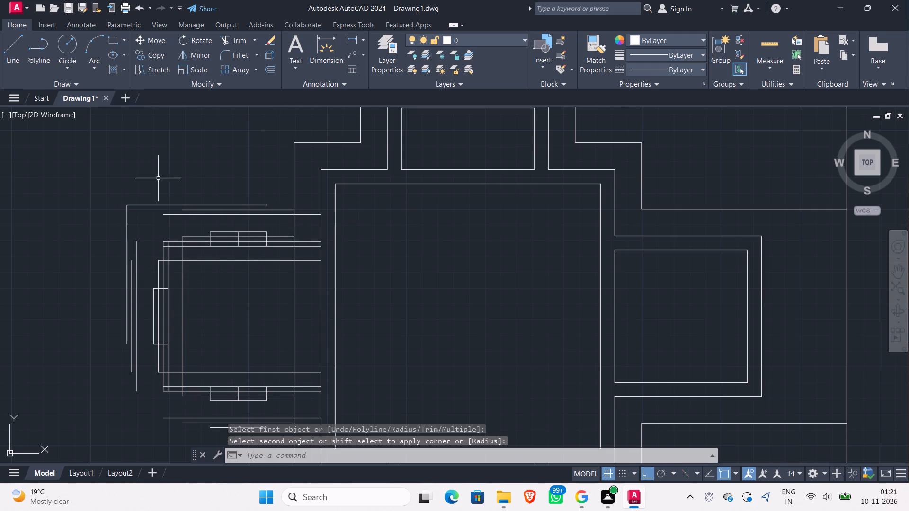
click(246, 56)
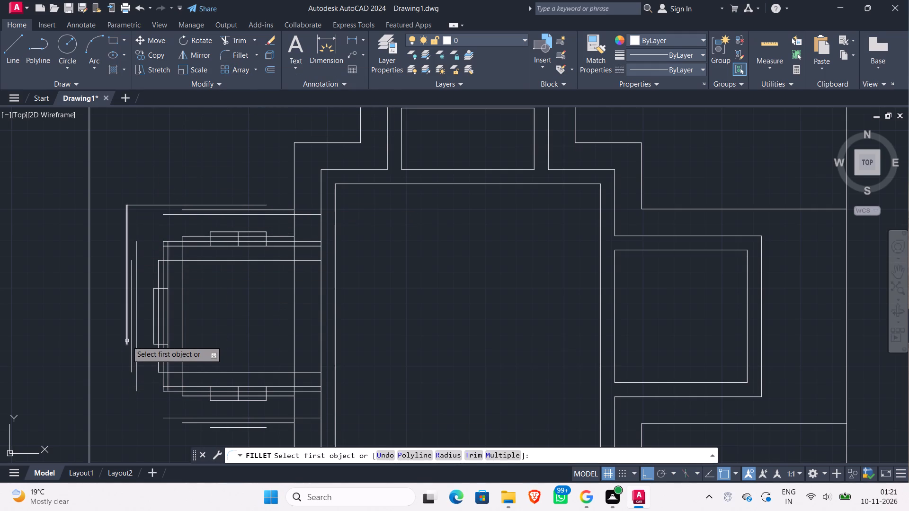
click(127, 341)
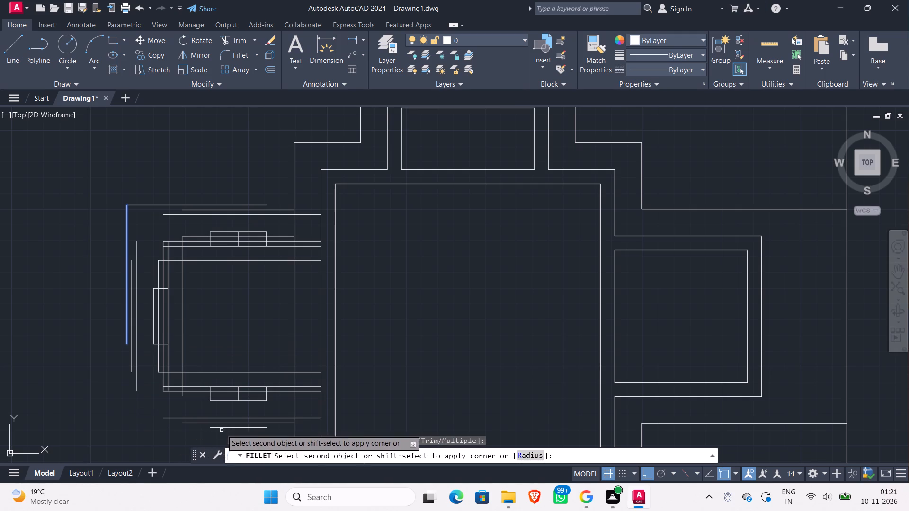
click(222, 428)
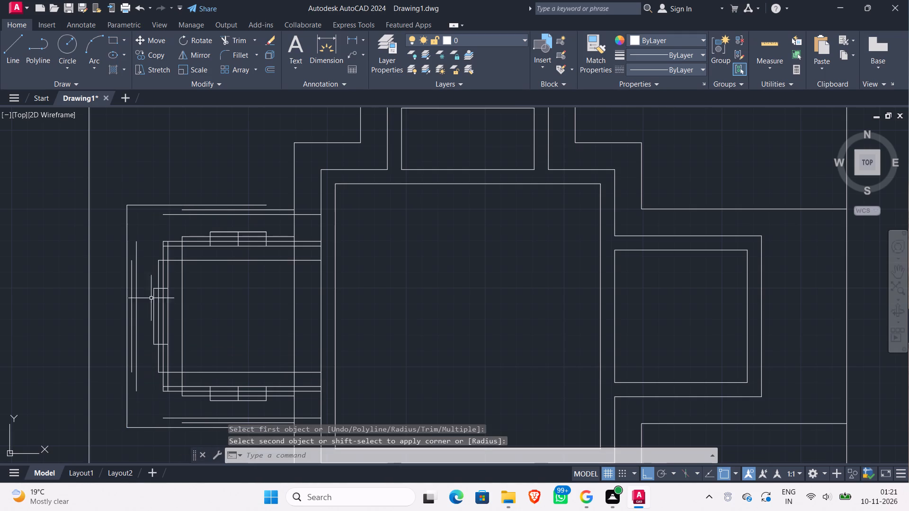
Fillet the middle and innermost west offset lines with their matching north offset lines into square corners.
click(240, 50)
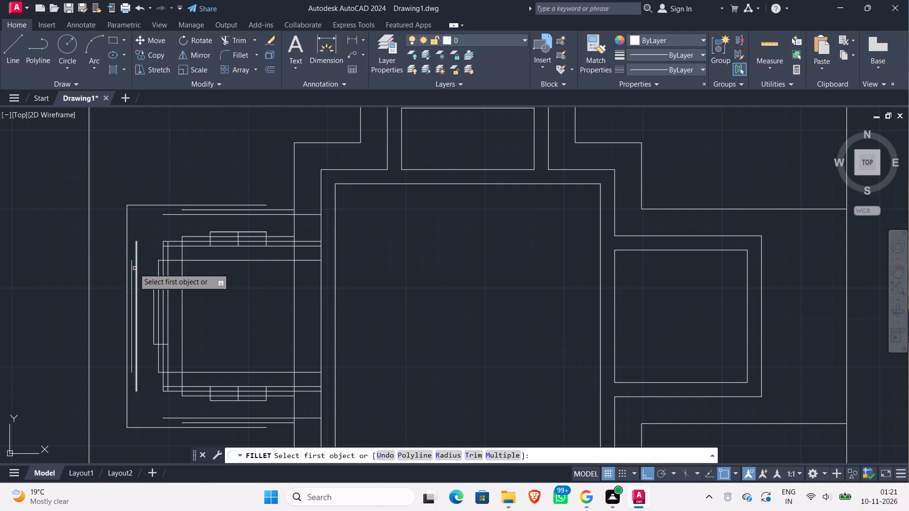
click(132, 268)
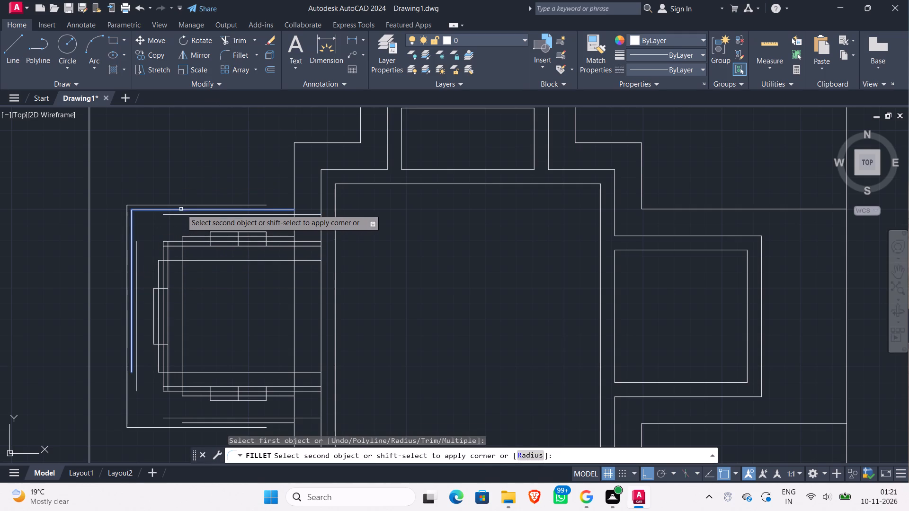
click(186, 209)
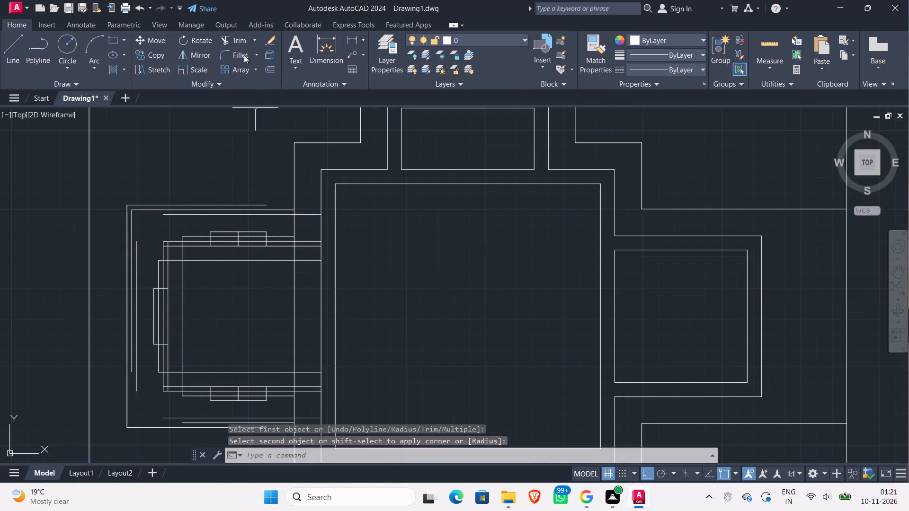
click(244, 53)
click(185, 214)
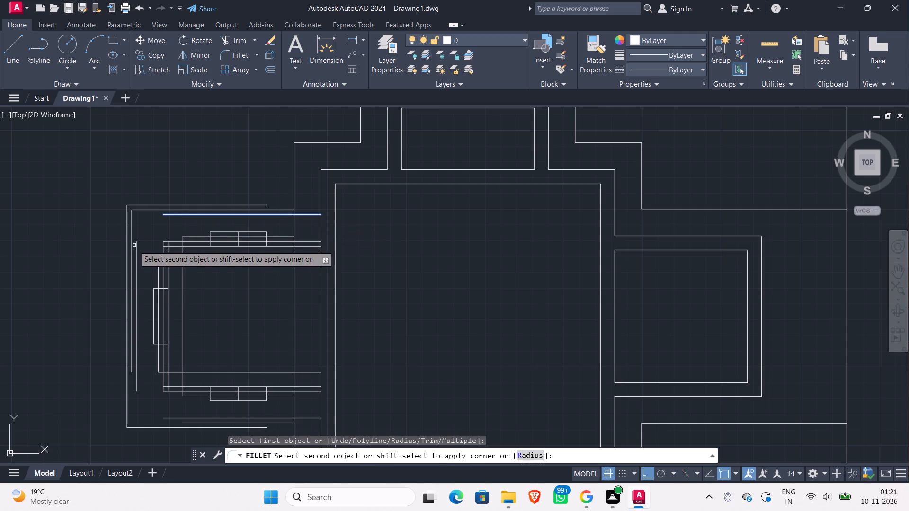
click(136, 248)
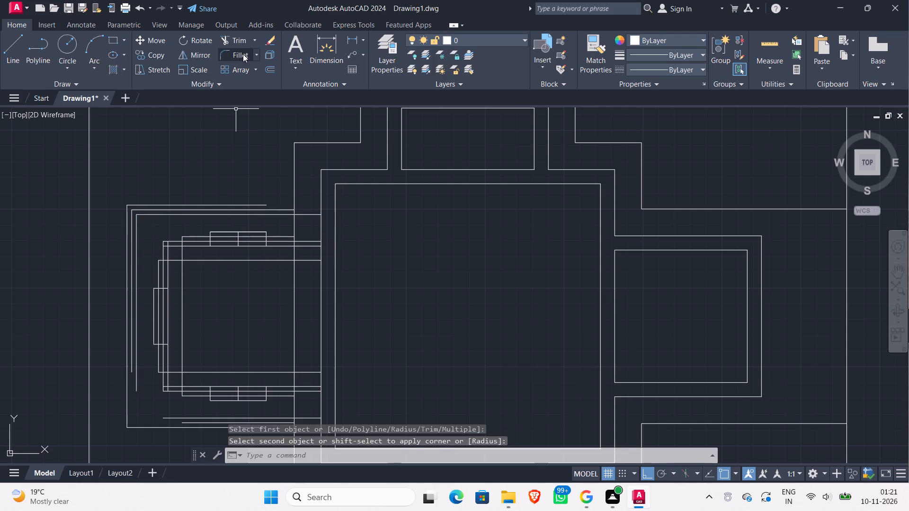
Fillet the middle and innermost west offset lines with their matching south offset lines into square corners.
click(243, 54)
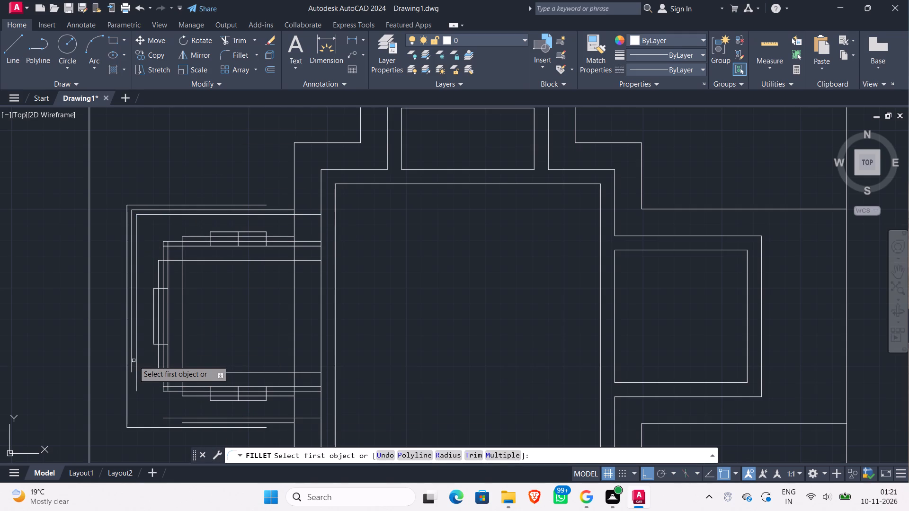
click(130, 363)
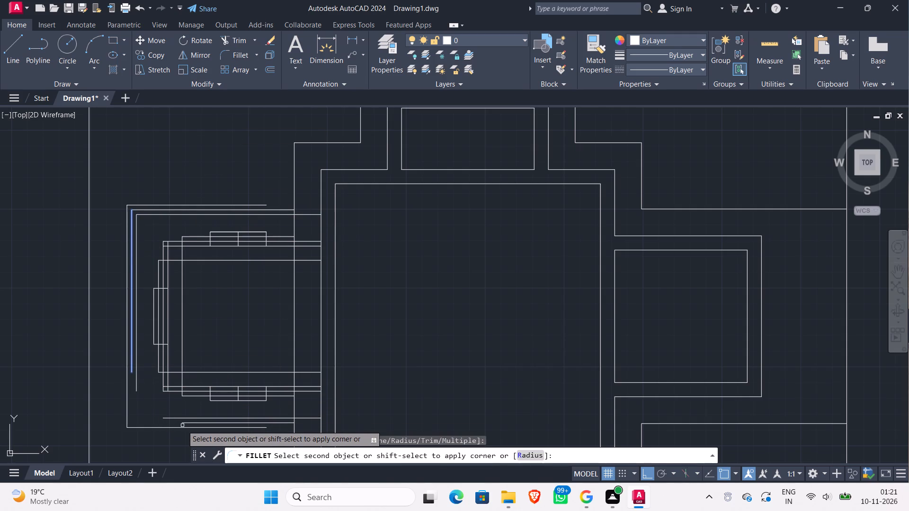
click(184, 423)
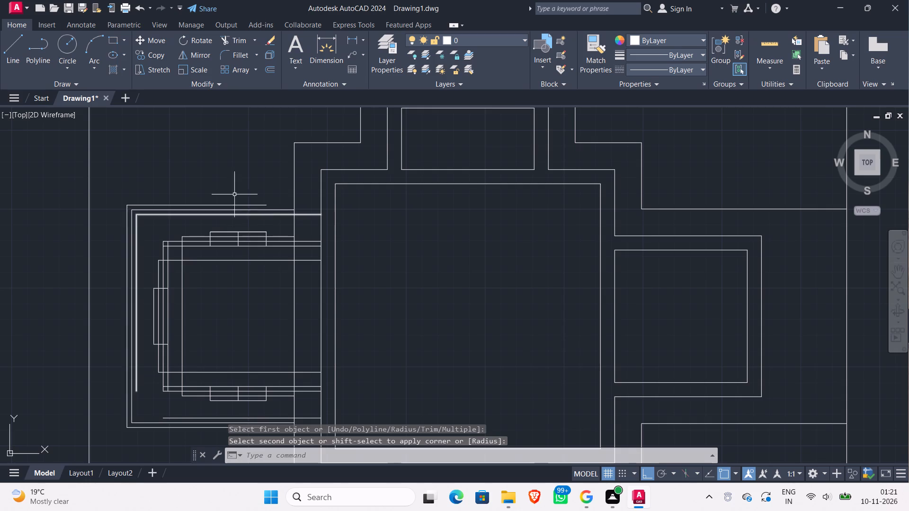
click(231, 53)
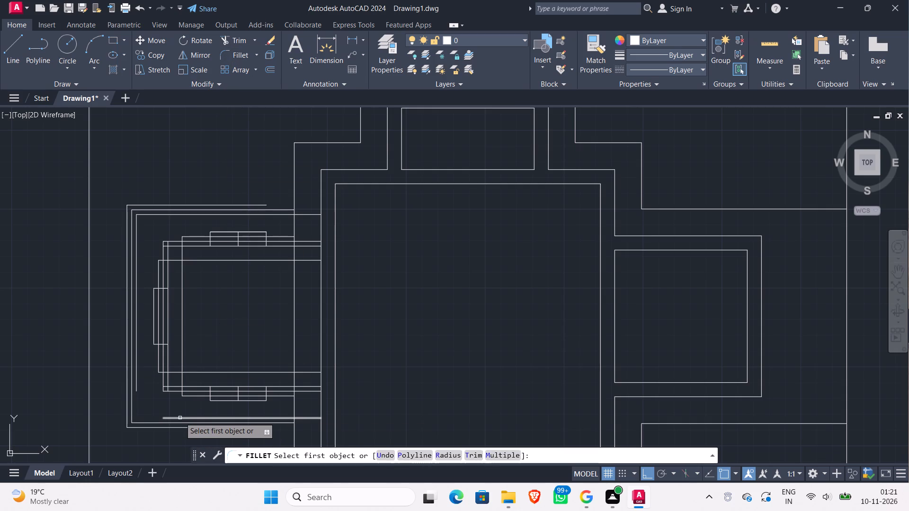
click(180, 417)
click(137, 381)
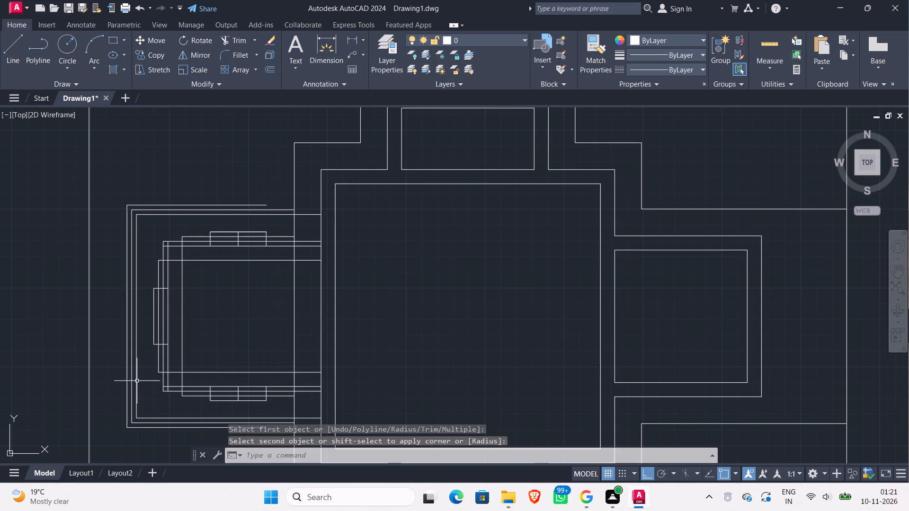
key(Escape)
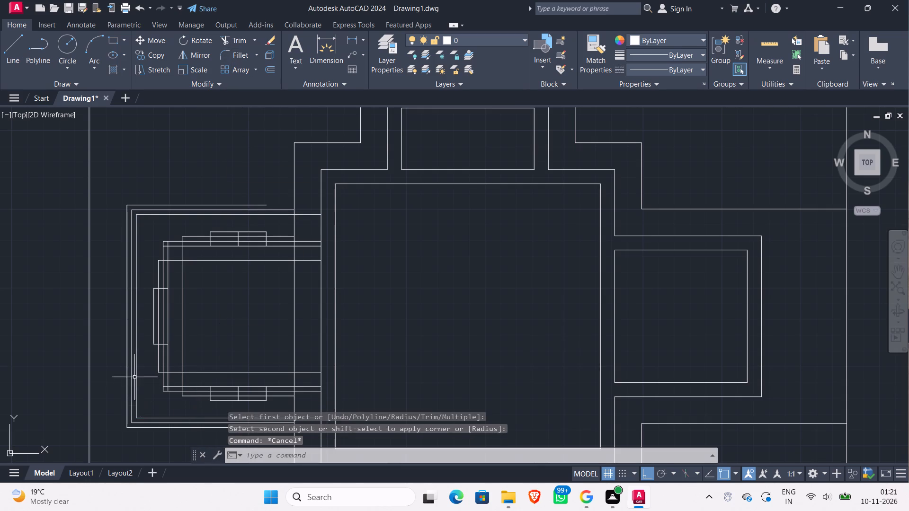
Extend the outermost north and south offset lines east to the central hall's outer boundary line.
middle_drag(118, 394, 68, 274)
middle_drag(178, 352, 153, 399)
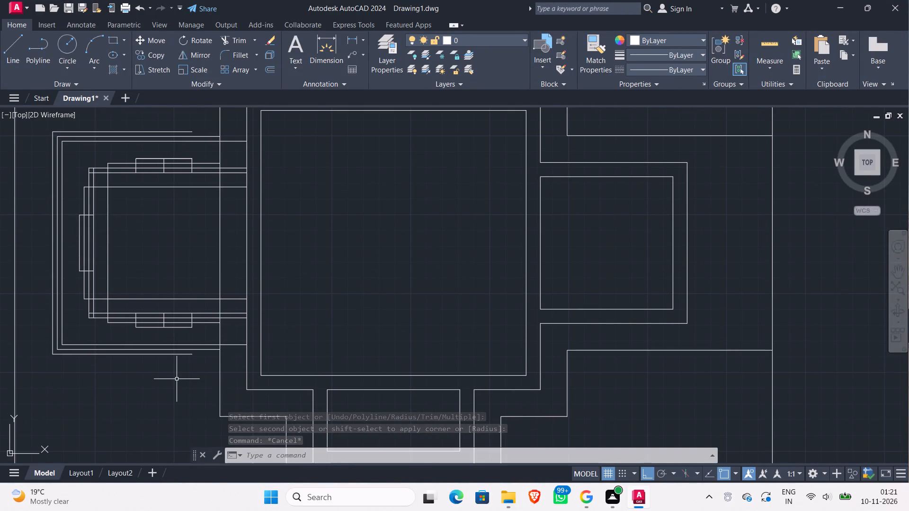
middle_drag(158, 396, 151, 409)
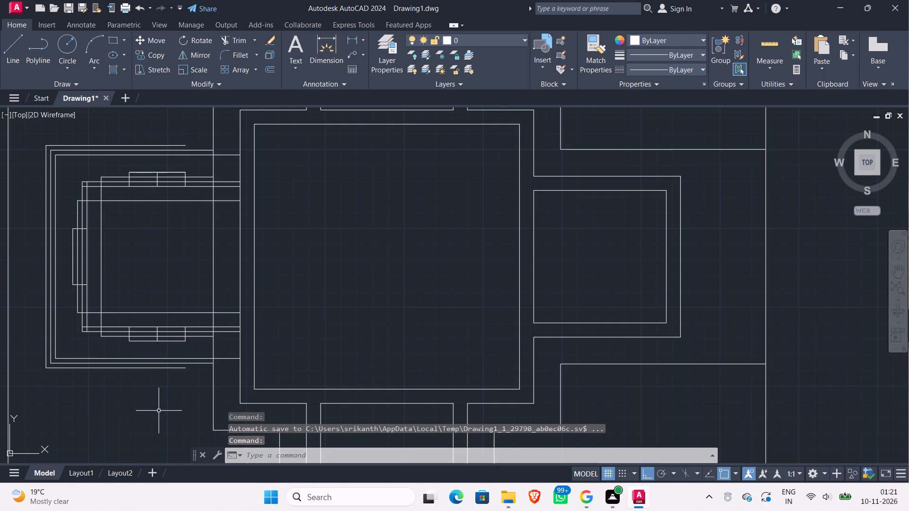
text(tr)
key(Return)
key(Return)
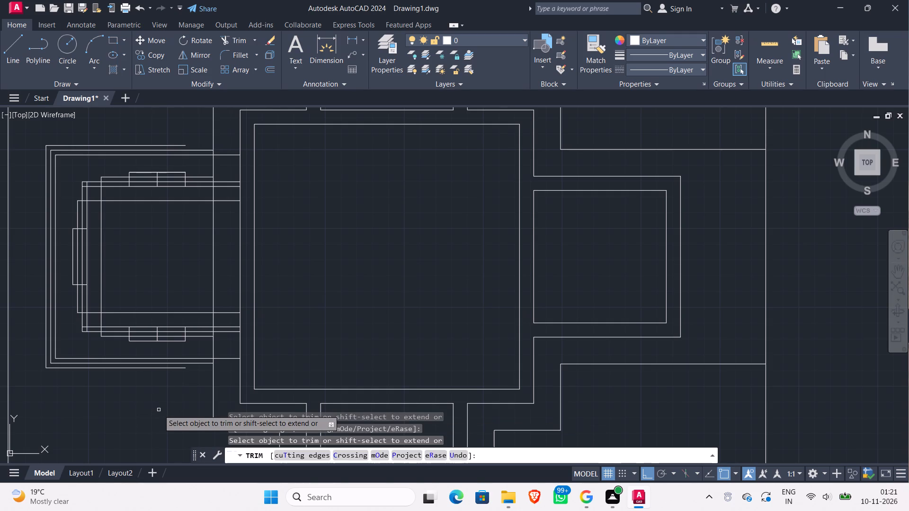
shift+click(175, 144)
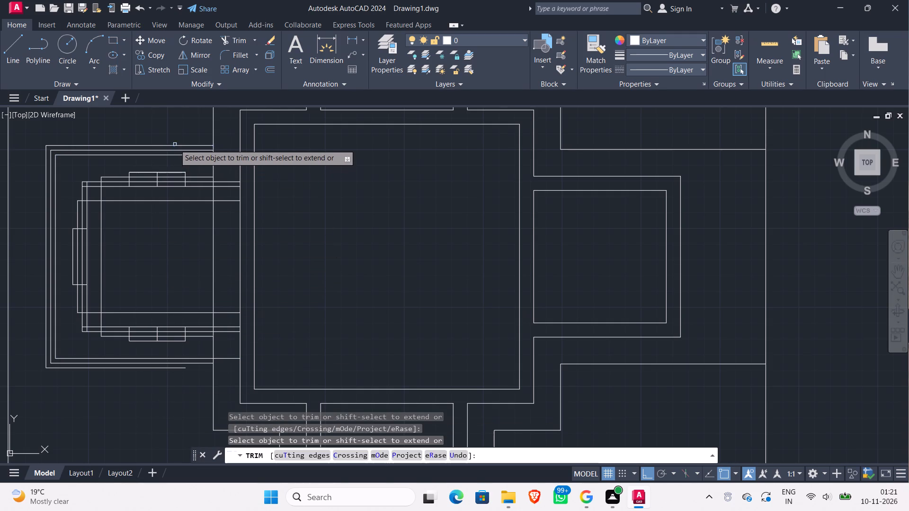
shift+click(178, 369)
key(Escape)
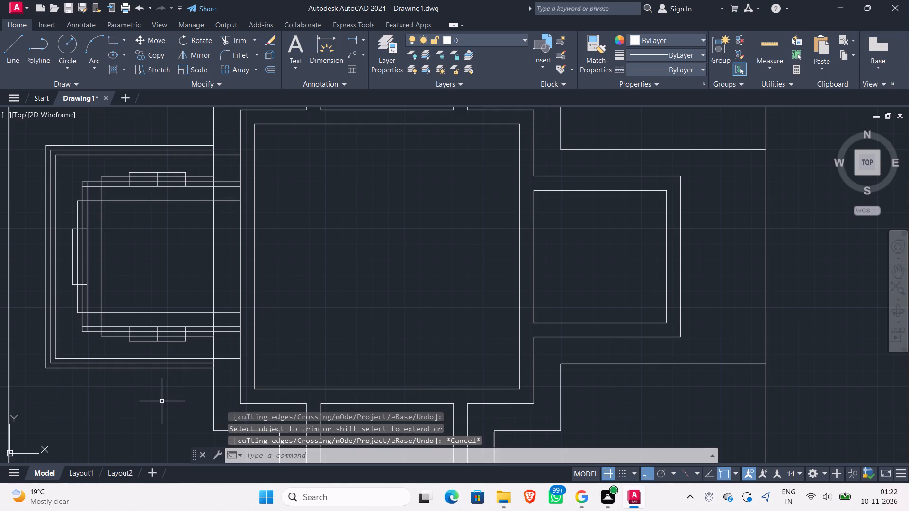
key(Escape)
Compare the drawn Garbh Grah and its Parikrma offset lines with the temple floor plan in the reference image.
scroll(162, 401, down, 1)
middle_drag(161, 401, 89, 381)
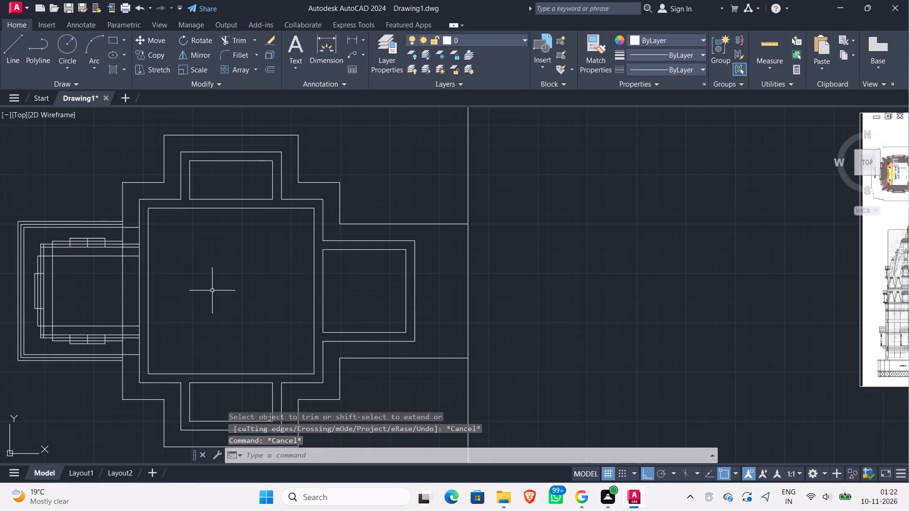
middle_drag(212, 291, 160, 267)
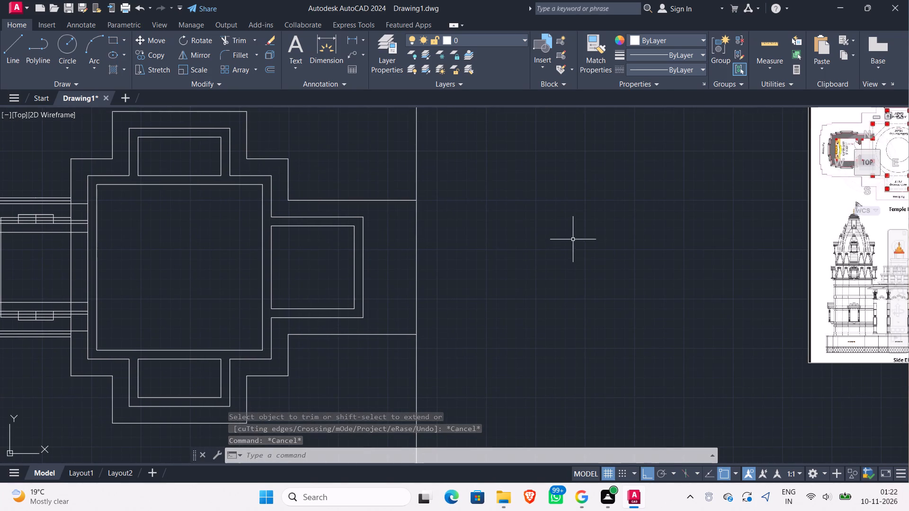
middle_drag(577, 243, 469, 271)
scroll(469, 268, down, 2)
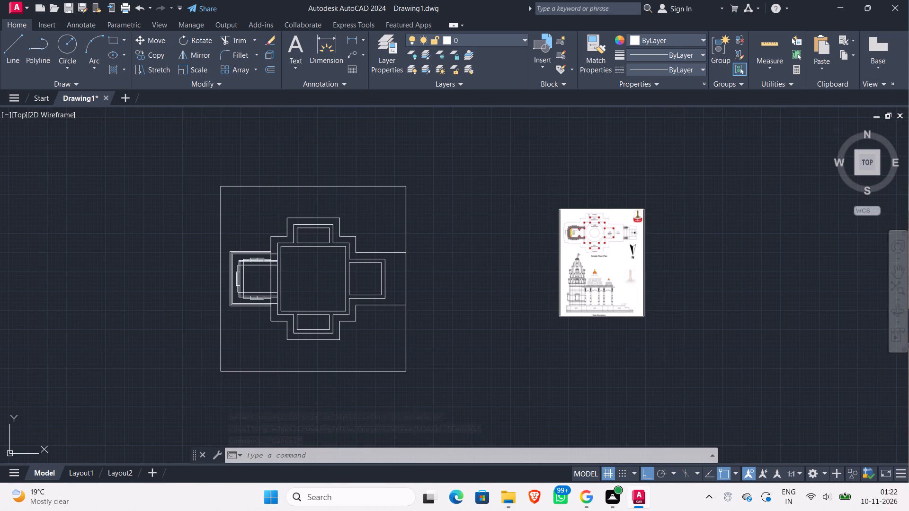
scroll(598, 252, up, 3)
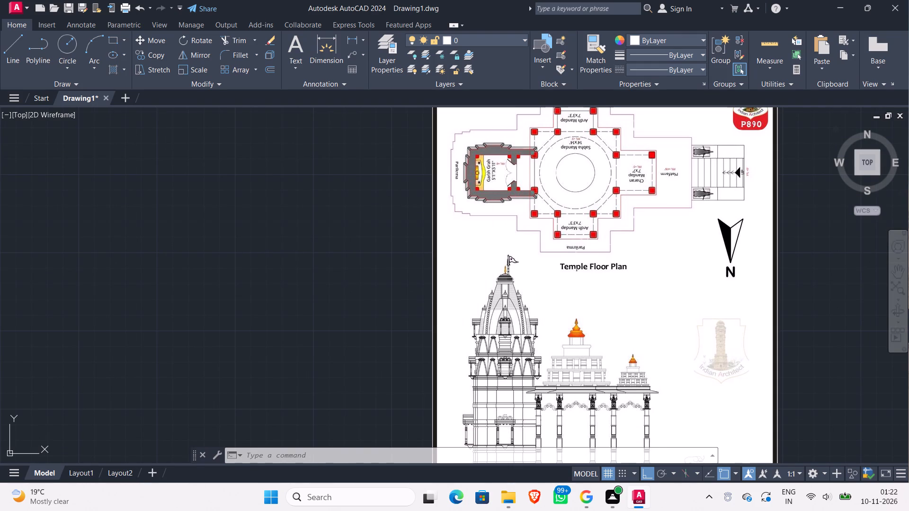
middle_drag(582, 203, 592, 287)
scroll(508, 253, up, 4)
scroll(528, 241, down, 2)
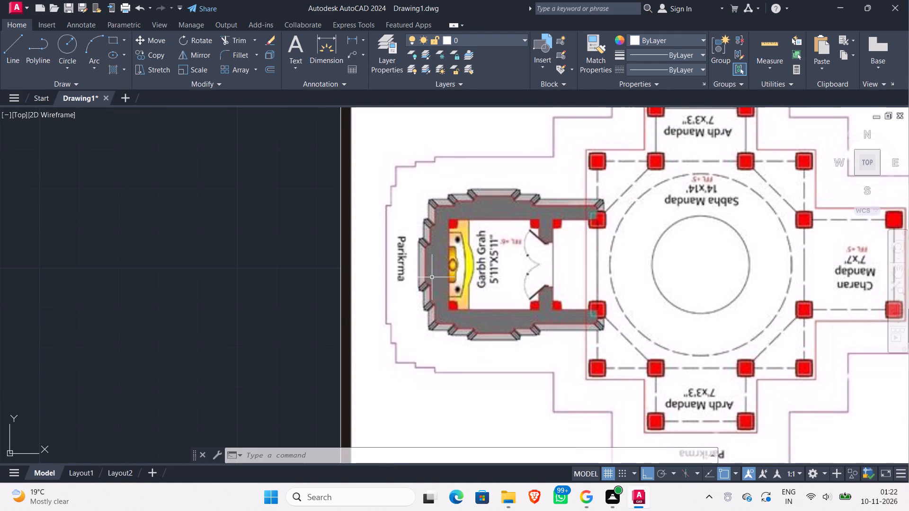
middle_drag(106, 319, 319, 282)
scroll(311, 283, down, 3)
middle_drag(127, 329, 554, 262)
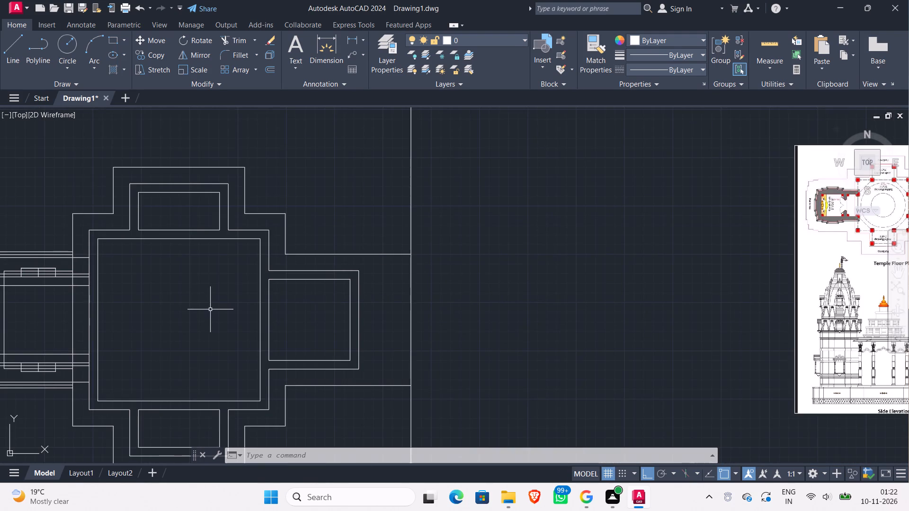
middle_drag(210, 308, 401, 282)
scroll(176, 272, up, 3)
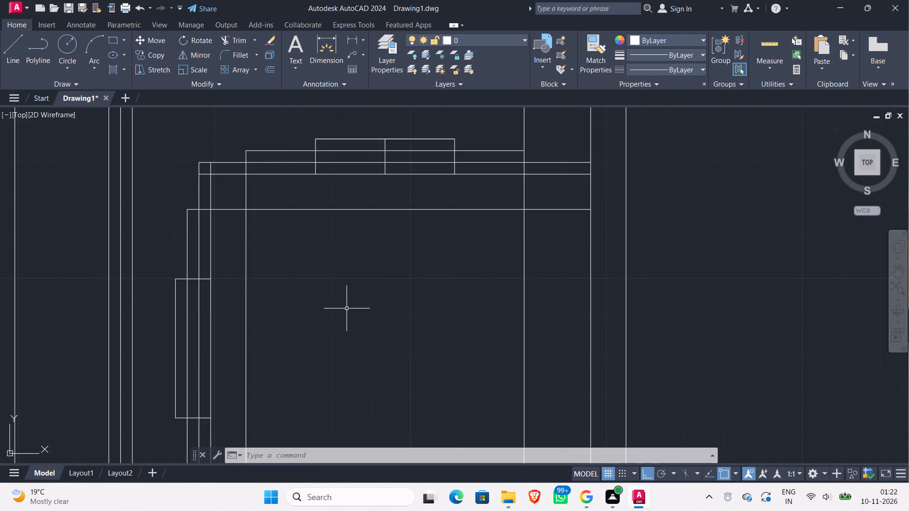
Examine the stepped north-west corner of the Garbh Grah wall in the reference image against the drawn wall lines.
scroll(312, 294, down, 2)
middle_drag(319, 297, 0, 244)
scroll(44, 240, down, 2)
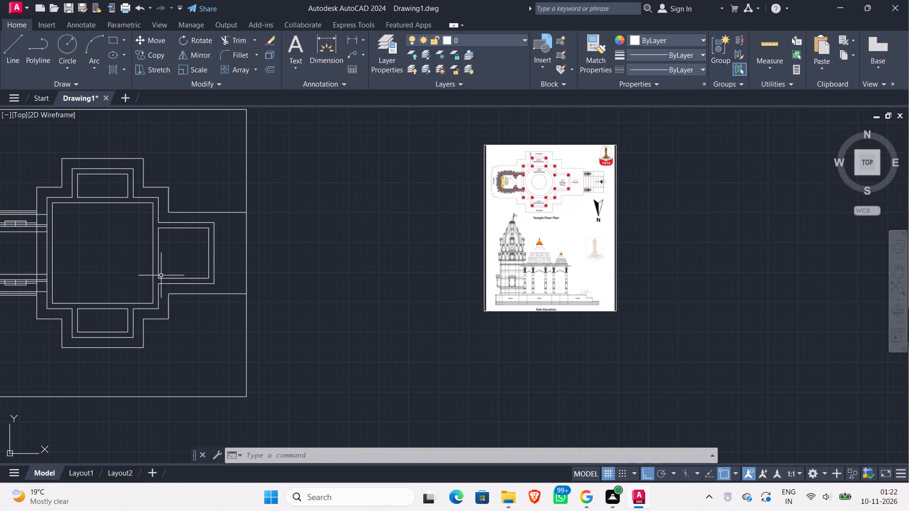
scroll(499, 172, up, 4)
scroll(471, 204, up, 2)
scroll(100, 344, down, 2)
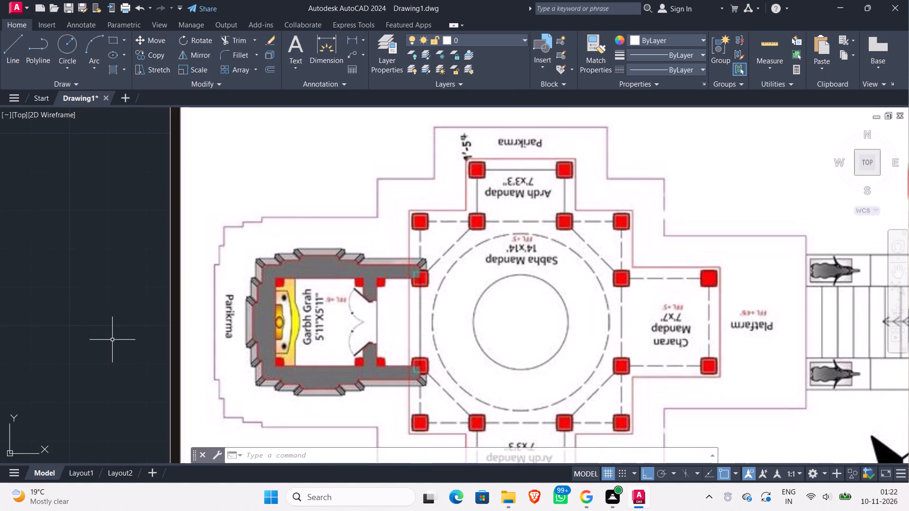
middle_drag(112, 339, 202, 335)
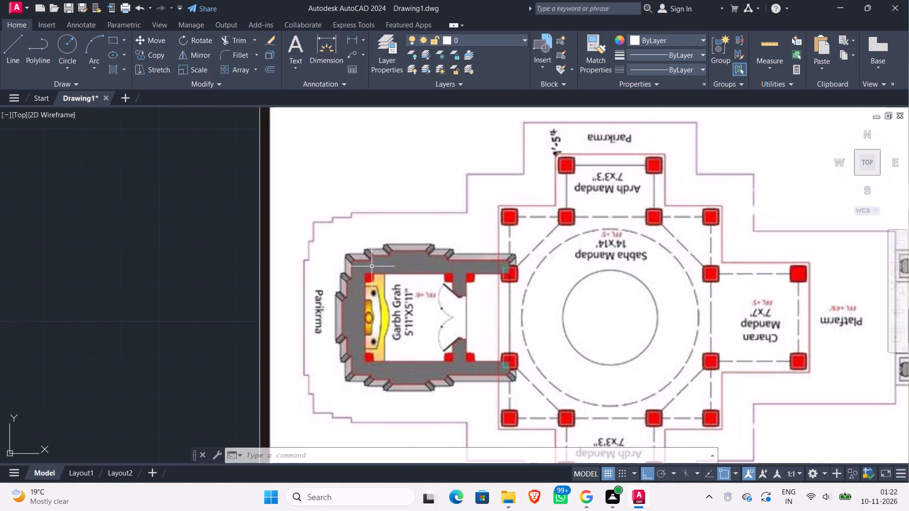
scroll(369, 263, up, 2)
scroll(325, 258, up, 2)
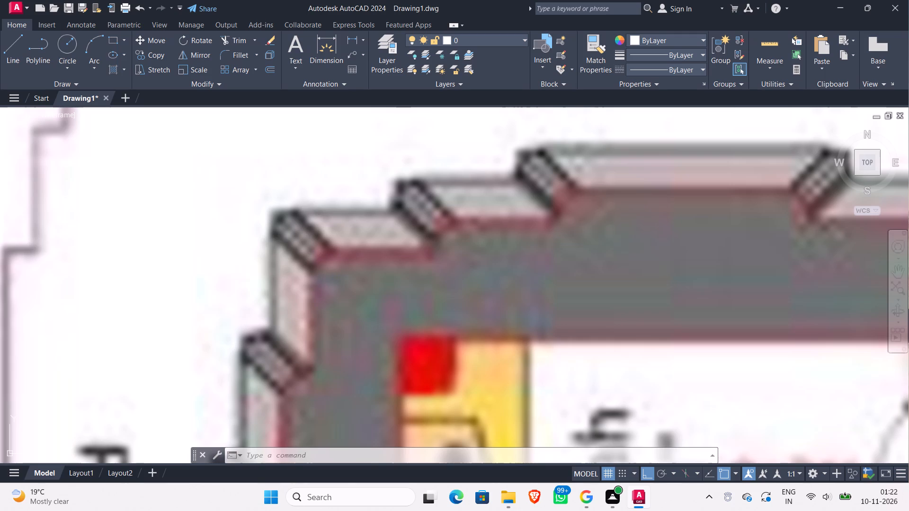
scroll(228, 248, down, 3)
middle_drag(208, 285, 460, 191)
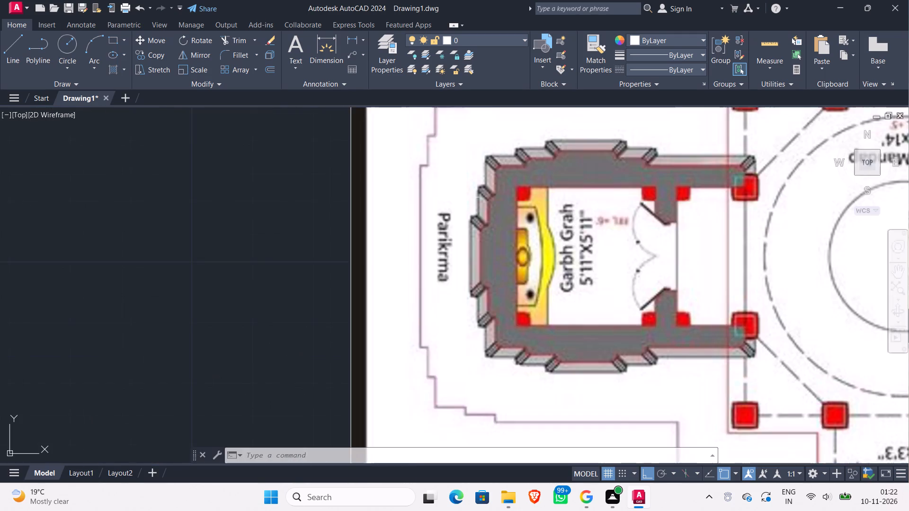
scroll(453, 201, down, 2)
middle_drag(279, 281, 536, 237)
scroll(320, 275, down, 2)
middle_drag(249, 314, 713, 247)
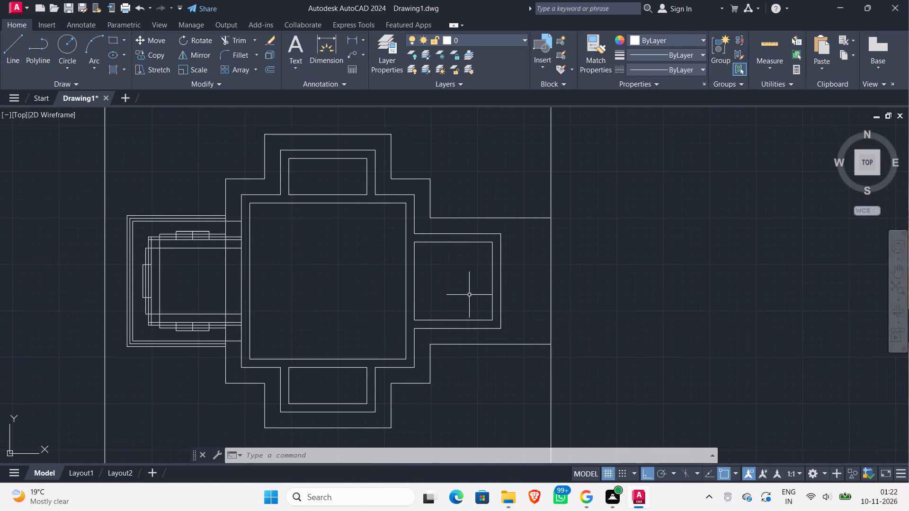
scroll(143, 261, up, 3)
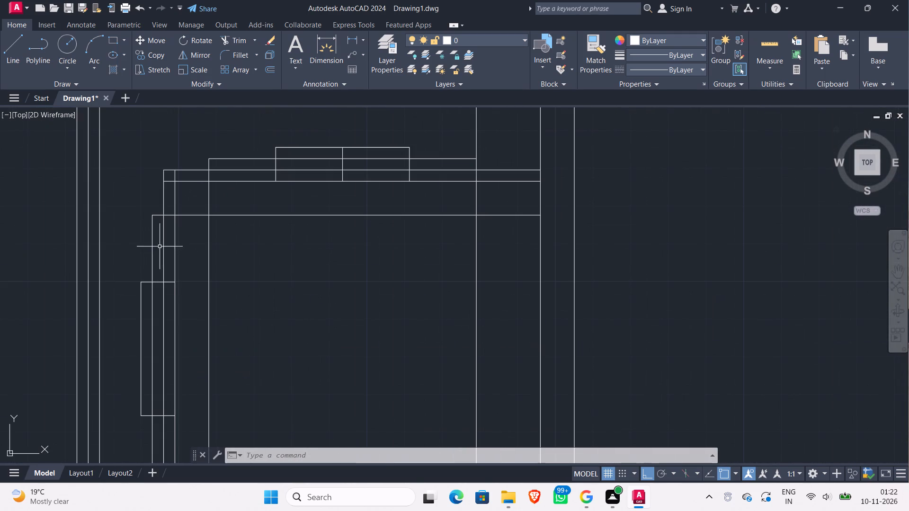
middle_drag(187, 273, 238, 184)
scroll(247, 205, down, 1)
middle_drag(247, 205, 244, 293)
middle_drag(239, 279, 260, 238)
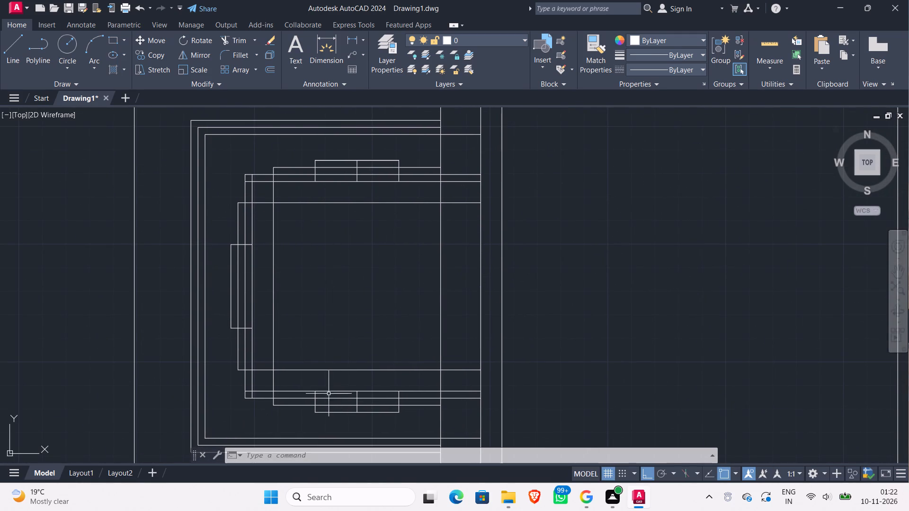
scroll(359, 300, down, 1)
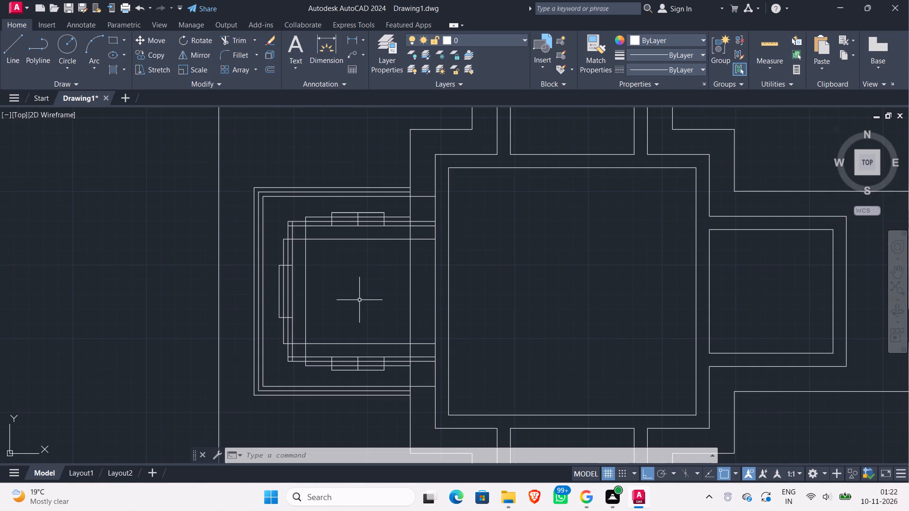
Examine the west and south-west wall steps of the Garbh Grah in the reference image against the drawing.
scroll(280, 306, up, 2)
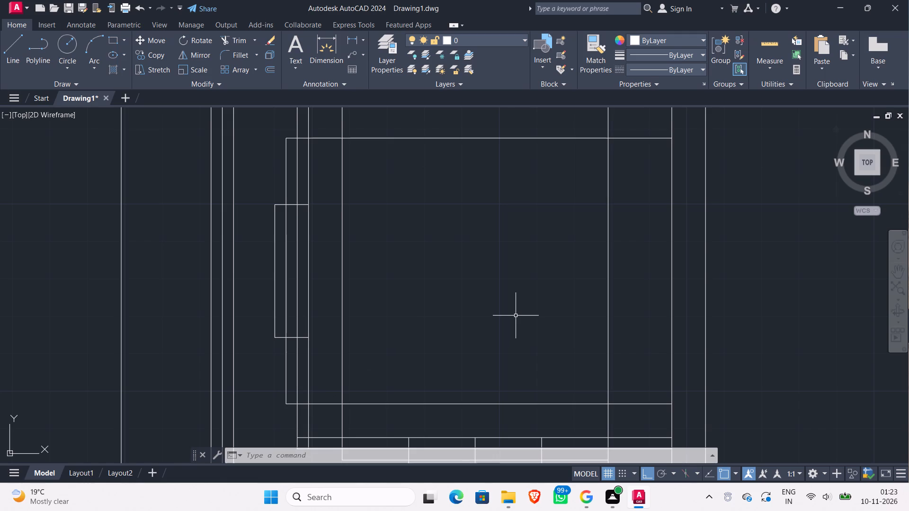
scroll(398, 285, down, 1)
middle_drag(408, 287, 211, 283)
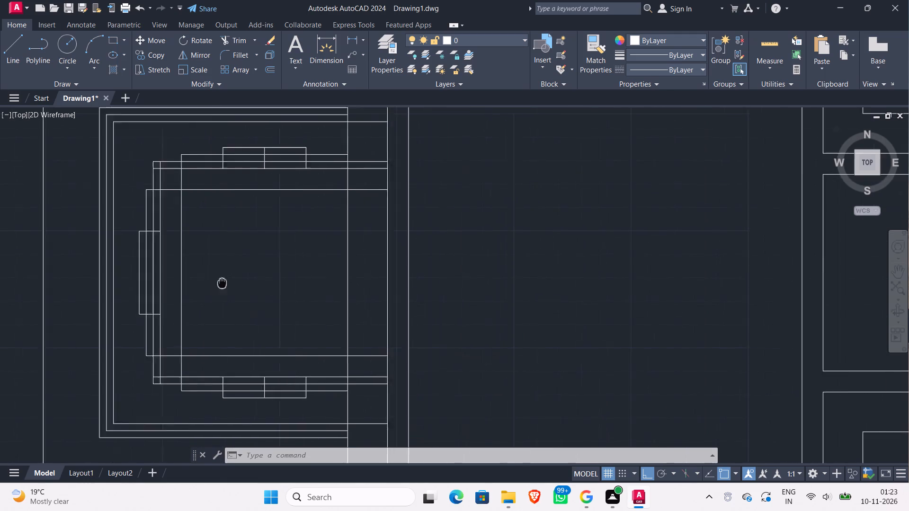
middle_drag(211, 283, 204, 283)
scroll(203, 282, down, 2)
middle_drag(613, 270, 121, 310)
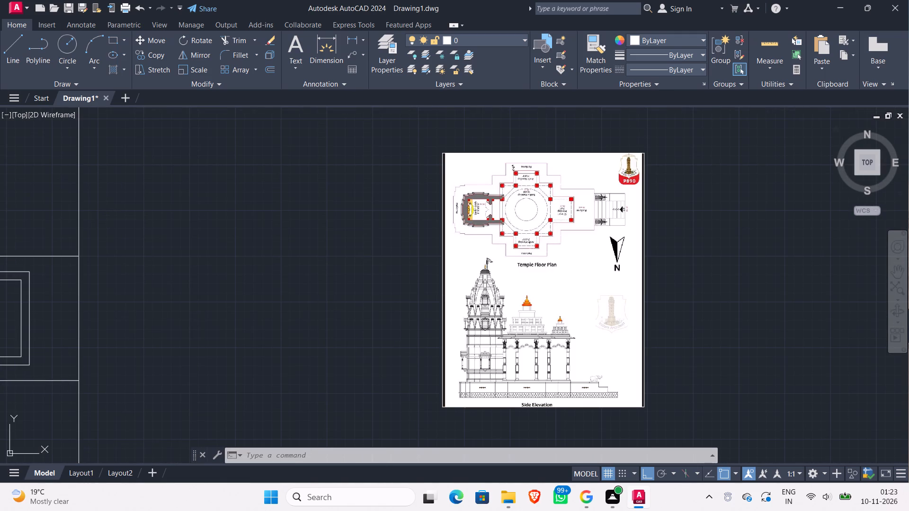
scroll(463, 212, up, 6)
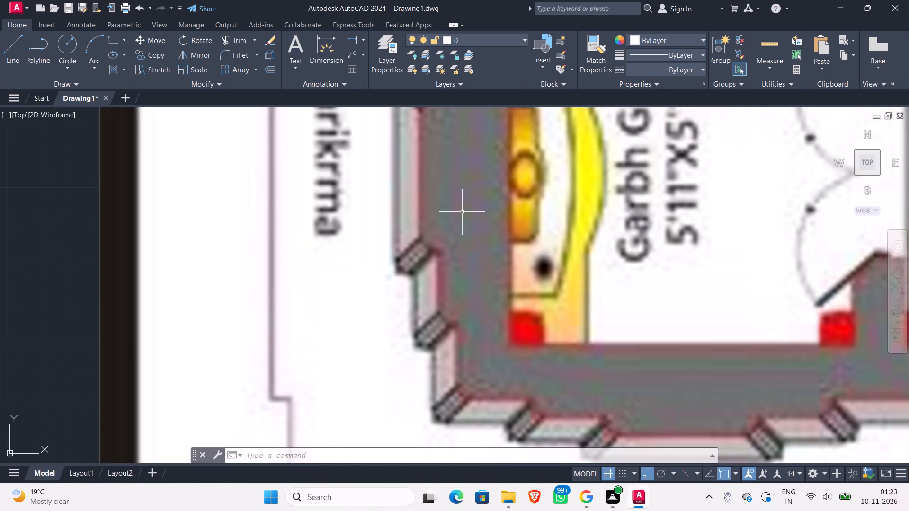
scroll(462, 212, down, 2)
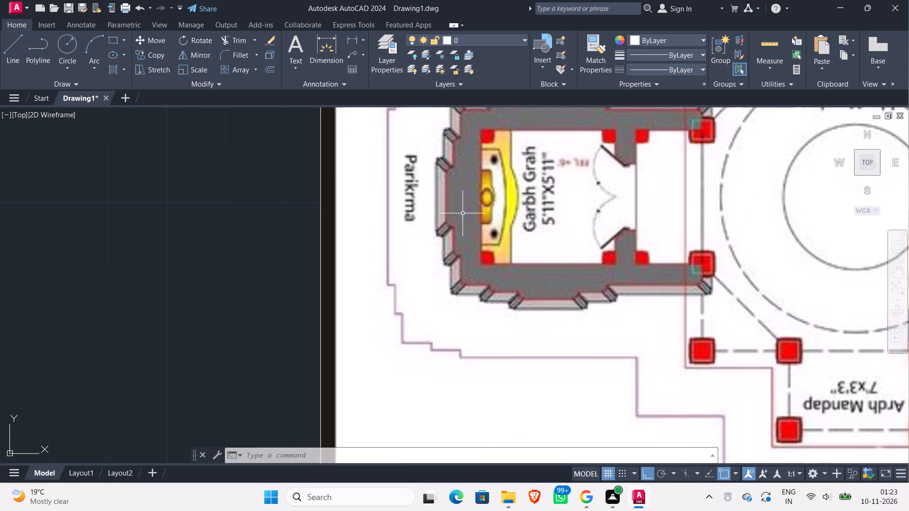
scroll(463, 213, down, 2)
middle_drag(267, 293, 566, 273)
scroll(396, 296, down, 1)
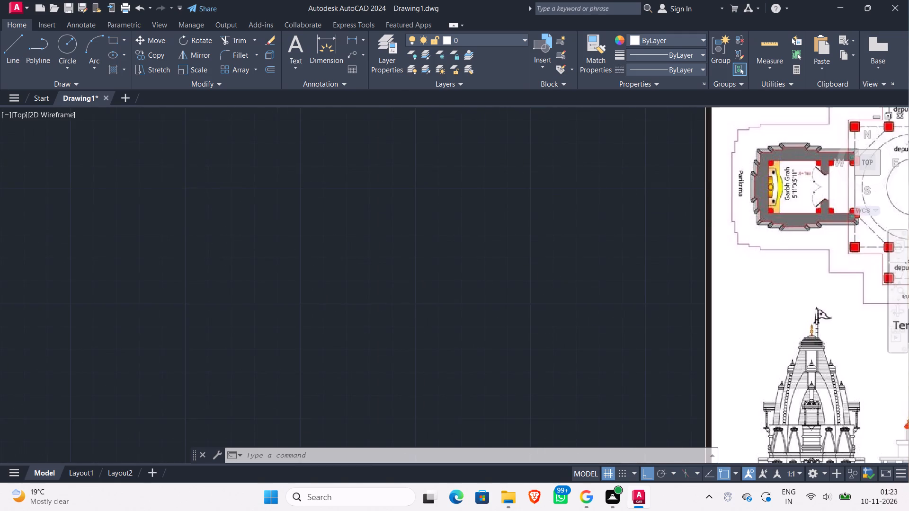
scroll(396, 296, down, 1)
middle_drag(255, 333, 647, 271)
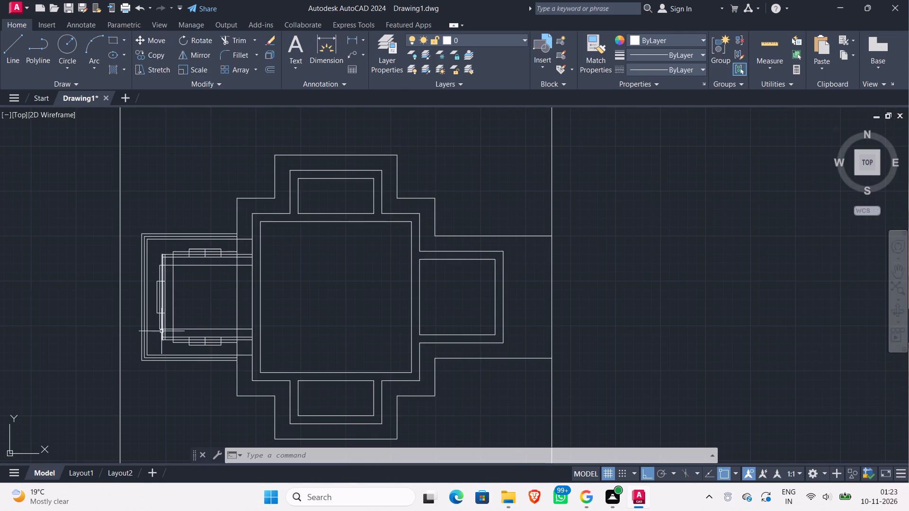
Trim the two inner west wall lines of the Garbh Grah where they pass through the west projection.
scroll(158, 299, up, 4)
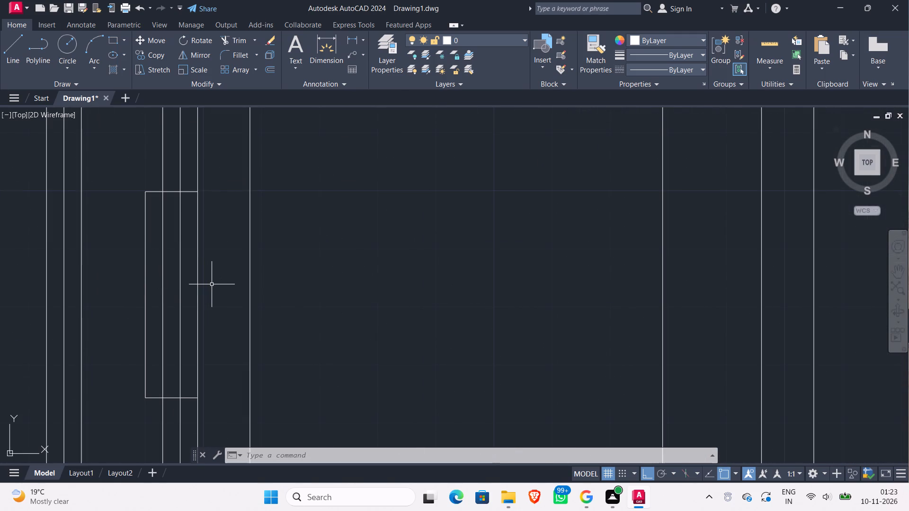
text(tr)
key(Return)
key(Return)
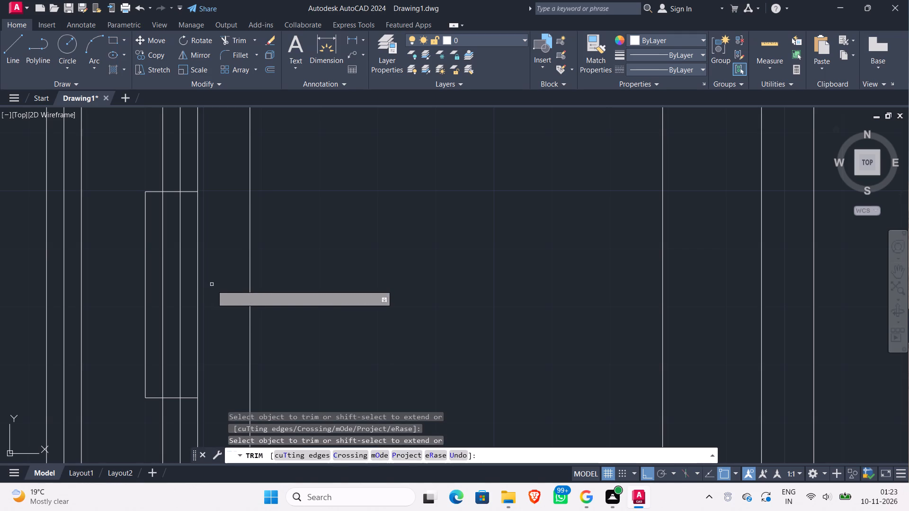
click(173, 281)
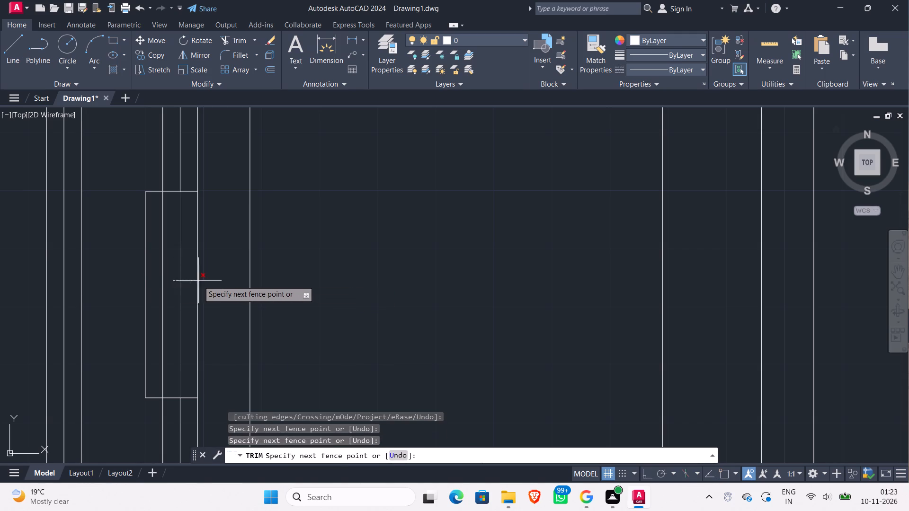
click(209, 284)
scroll(202, 217, down, 2)
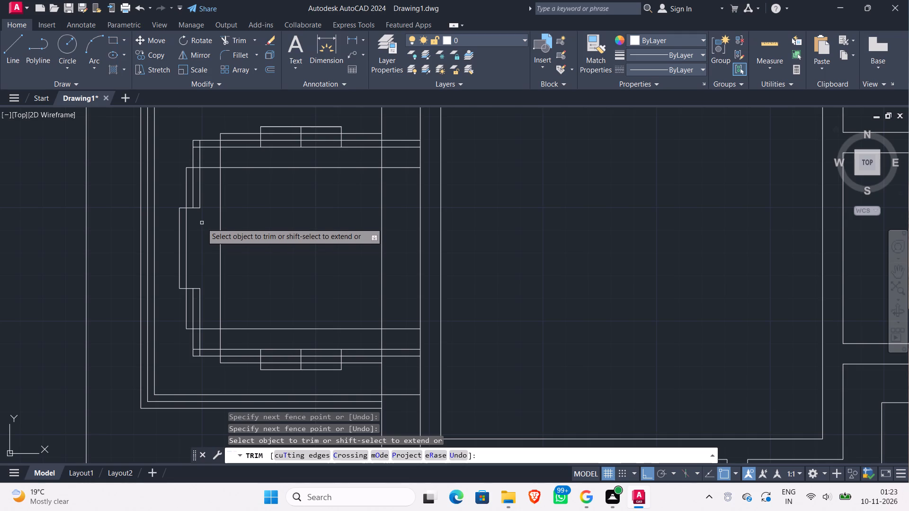
Check the Garbh Grah's stepped west wall in the reference image against the trimmed drawing.
middle_drag(202, 222, 56, 249)
scroll(403, 256, down, 1)
middle_drag(622, 257, 72, 240)
scroll(113, 238, down, 2)
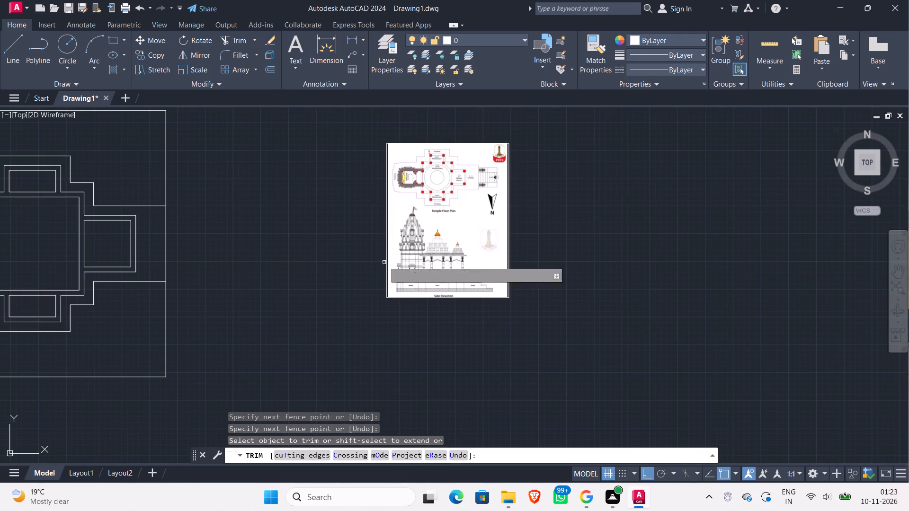
scroll(393, 185, up, 5)
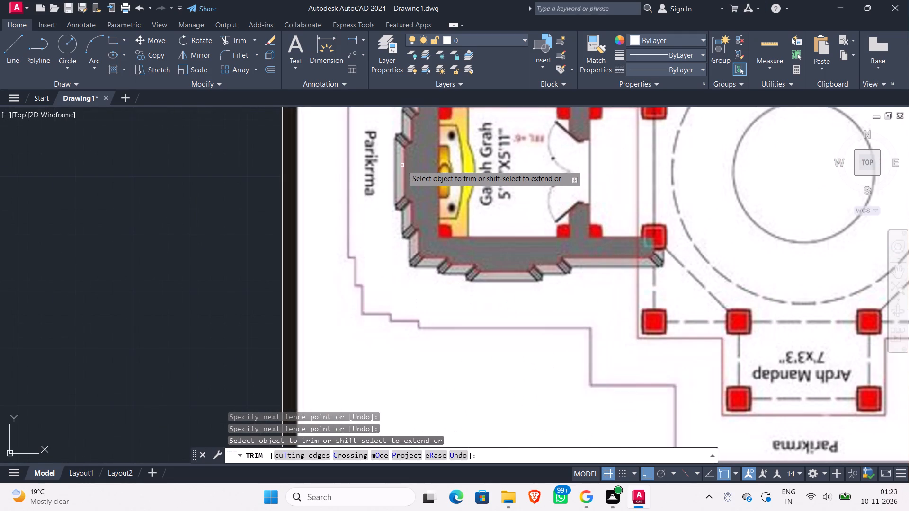
scroll(402, 165, down, 2)
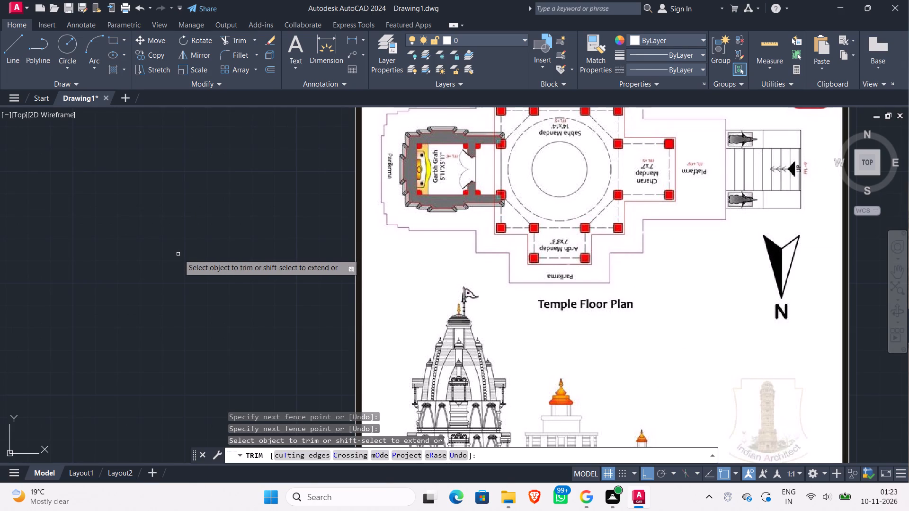
middle_drag(178, 254, 408, 241)
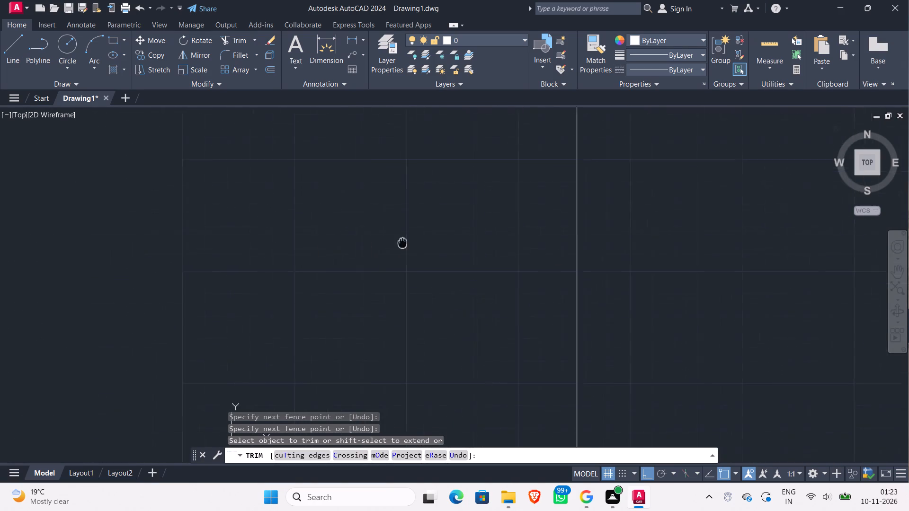
middle_drag(408, 241, 410, 240)
scroll(214, 277, down, 2)
middle_drag(135, 298, 754, 184)
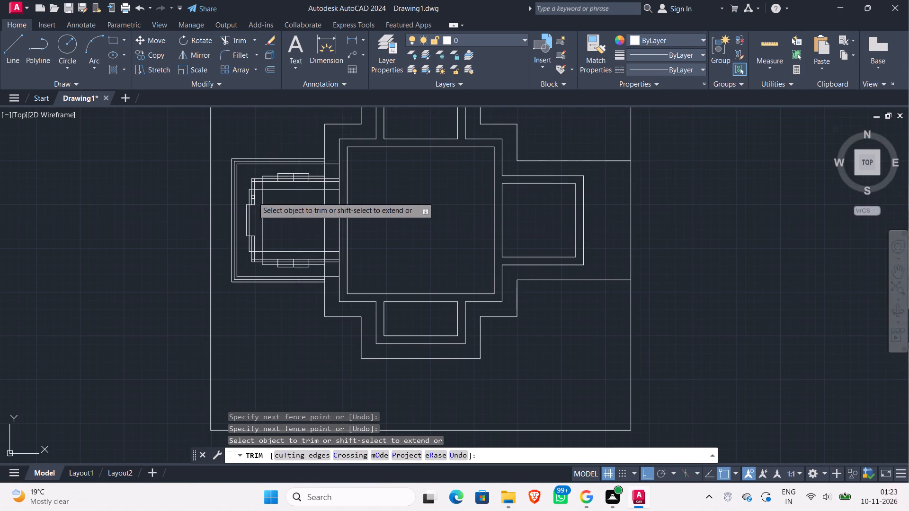
Trim the innermost west wall line between the Garbh Grah's inner north line and west projection, plus the projection's overhanging north edge.
scroll(253, 196, up, 4)
scroll(263, 205, down, 1)
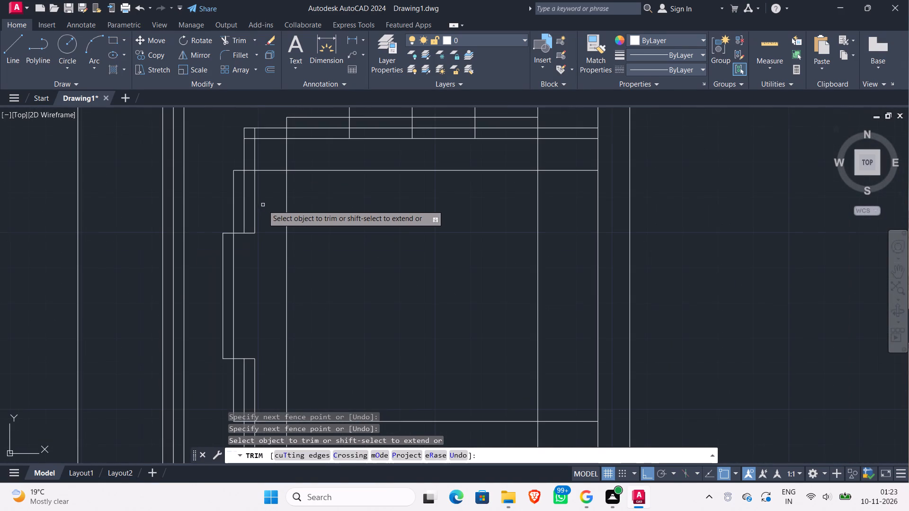
scroll(263, 205, up, 1)
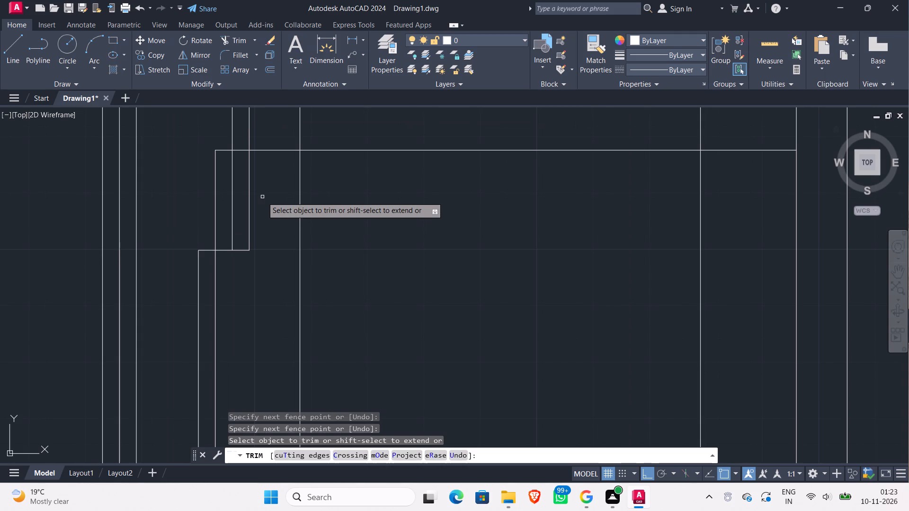
click(258, 191)
click(242, 258)
scroll(254, 308, down, 1)
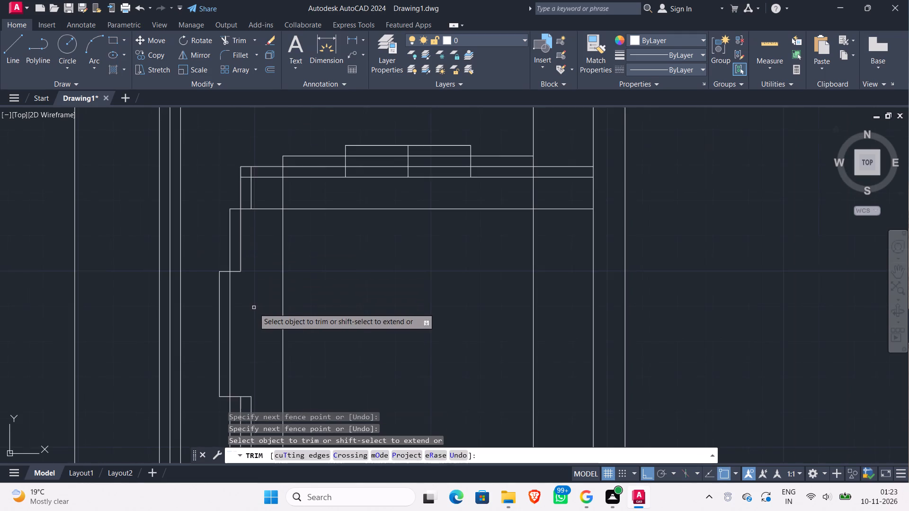
Trim the innermost west wall line between the west projection and the Garbh Grah's inner south line, plus the projection's overhanging south edge.
middle_drag(254, 308, 252, 156)
click(246, 236)
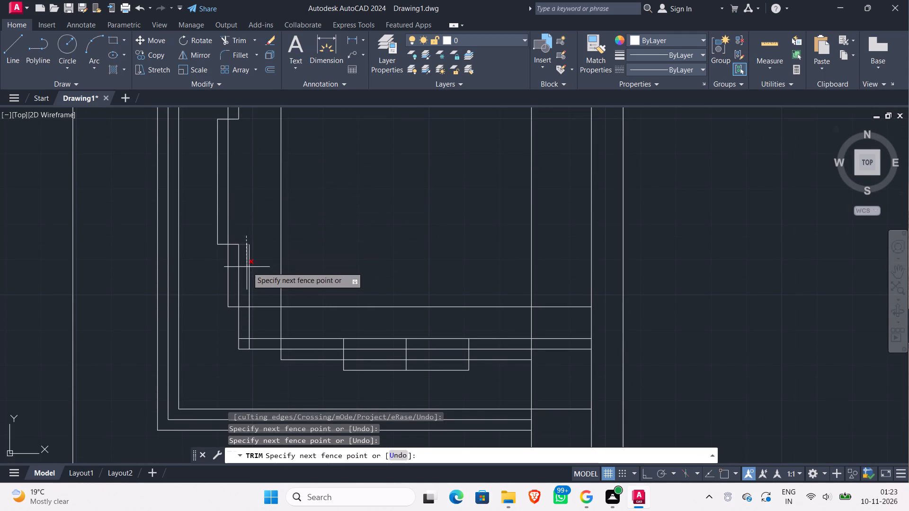
click(250, 271)
Examine the Garbh Grah's inner room corners and west wall thickness in the reference image against the drawing.
scroll(262, 245, down, 2)
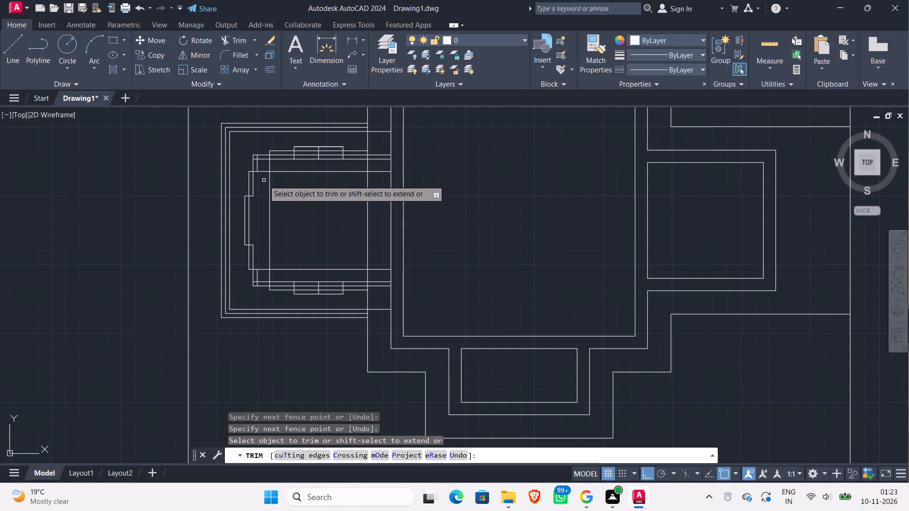
middle_drag(263, 180, 193, 219)
scroll(249, 237, down, 2)
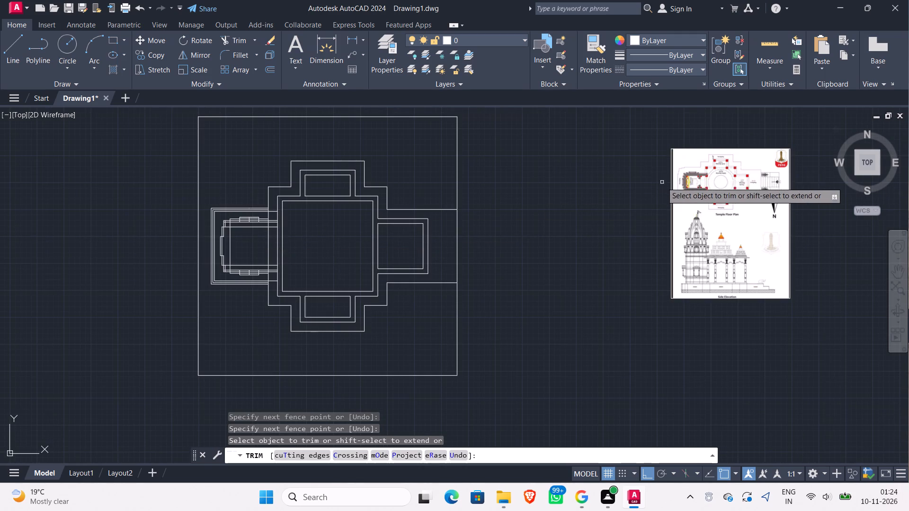
scroll(702, 165, up, 3)
scroll(657, 210, up, 1)
scroll(607, 227, down, 4)
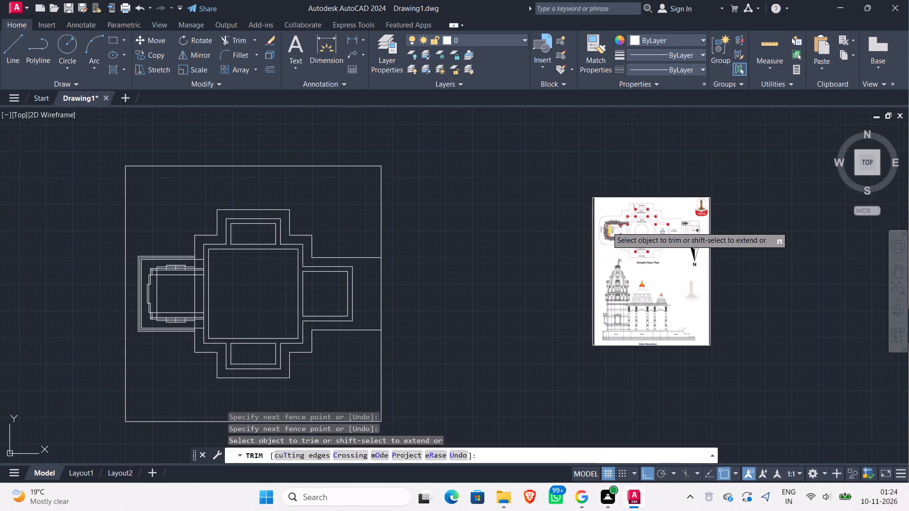
scroll(607, 227, up, 4)
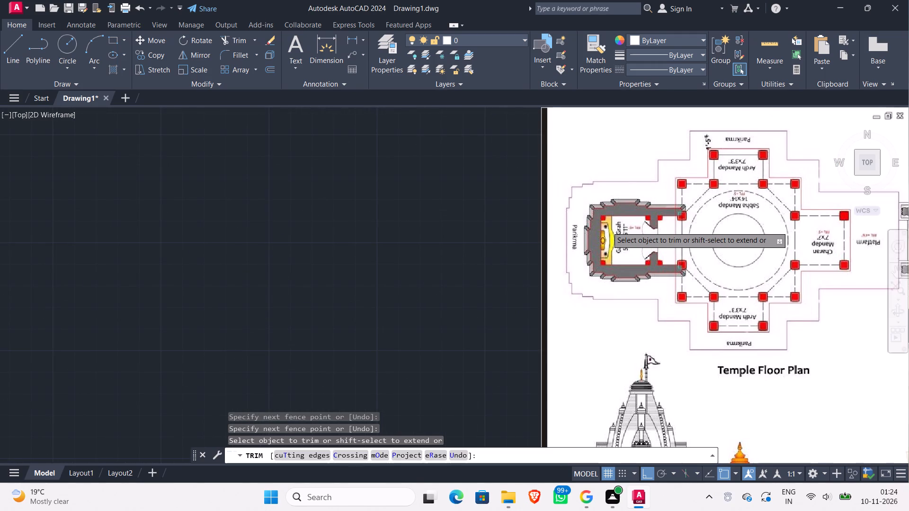
scroll(607, 227, down, 4)
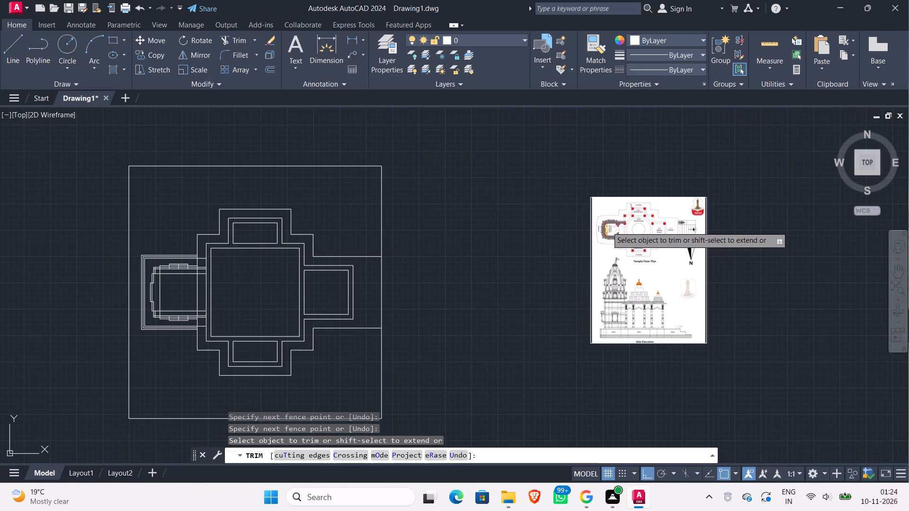
scroll(607, 227, up, 4)
scroll(607, 227, down, 4)
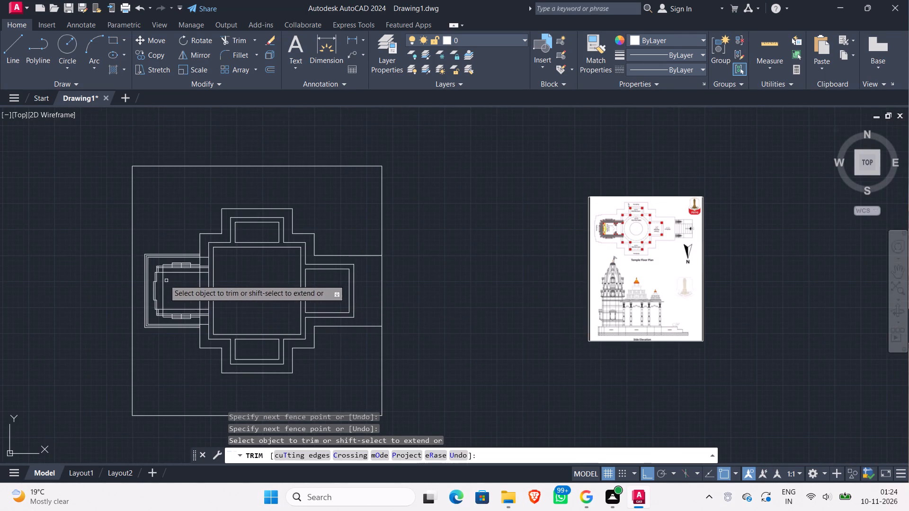
Trim the Garbh Grah's inner room lines where they run past the room's north-west and south-west corners into the wall.
scroll(158, 274, up, 6)
click(178, 257)
click(248, 198)
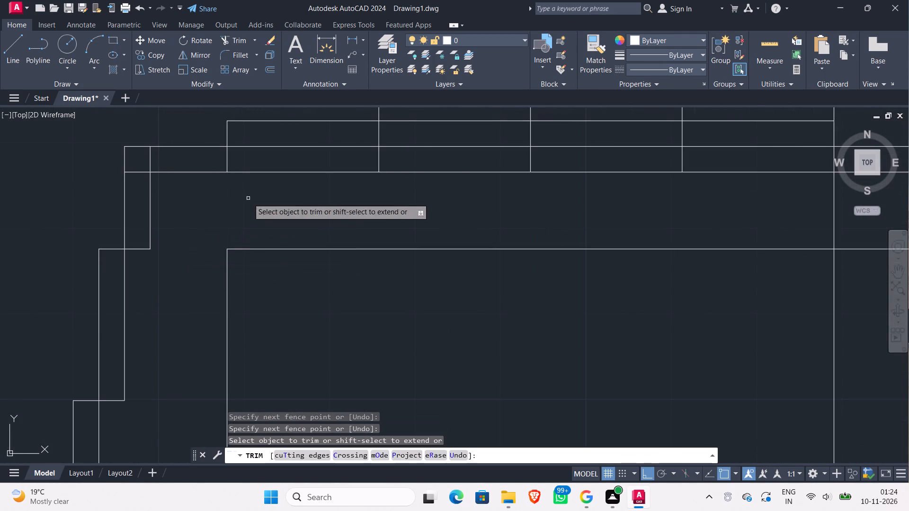
scroll(314, 326, down, 2)
middle_drag(314, 326, 308, 113)
scroll(280, 335, up, 1)
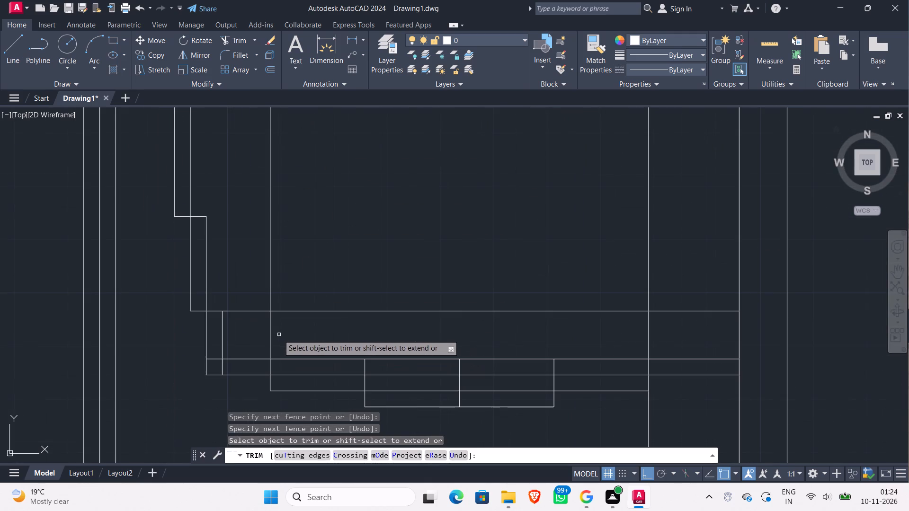
click(246, 301)
click(279, 341)
Compare the Garbh Grah's stepped outer wall corners in the reference image with the trimmed drawing.
scroll(347, 234, down, 2)
middle_drag(347, 234, 351, 353)
middle_drag(357, 318, 357, 251)
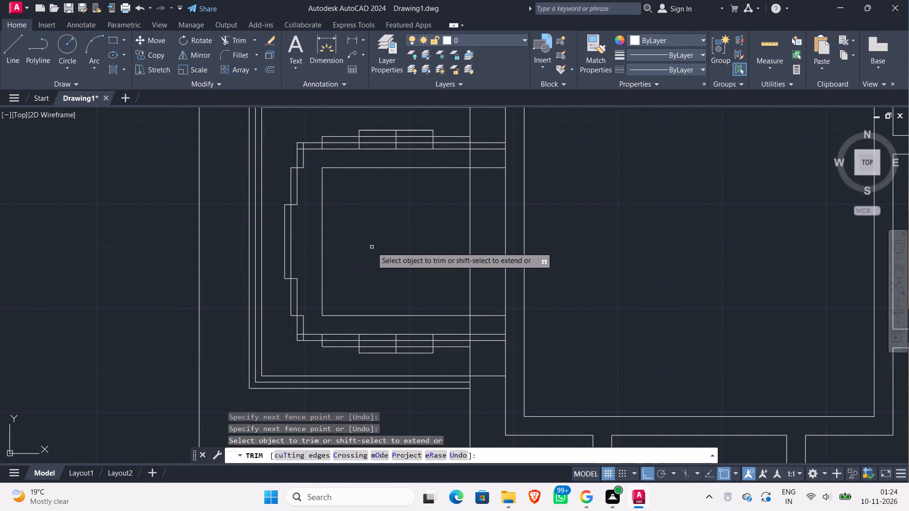
middle_drag(372, 247, 235, 315)
scroll(239, 315, down, 2)
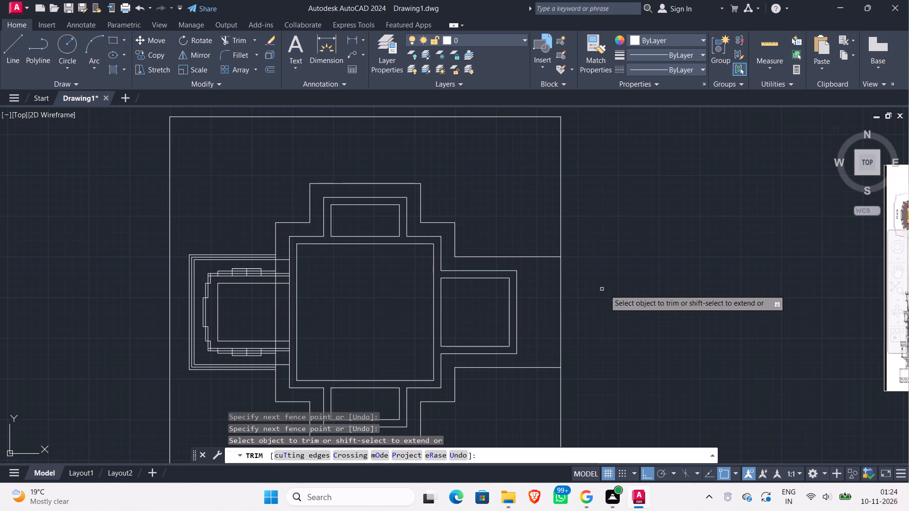
middle_drag(622, 294, 467, 300)
scroll(466, 297, down, 2)
scroll(577, 255, up, 2)
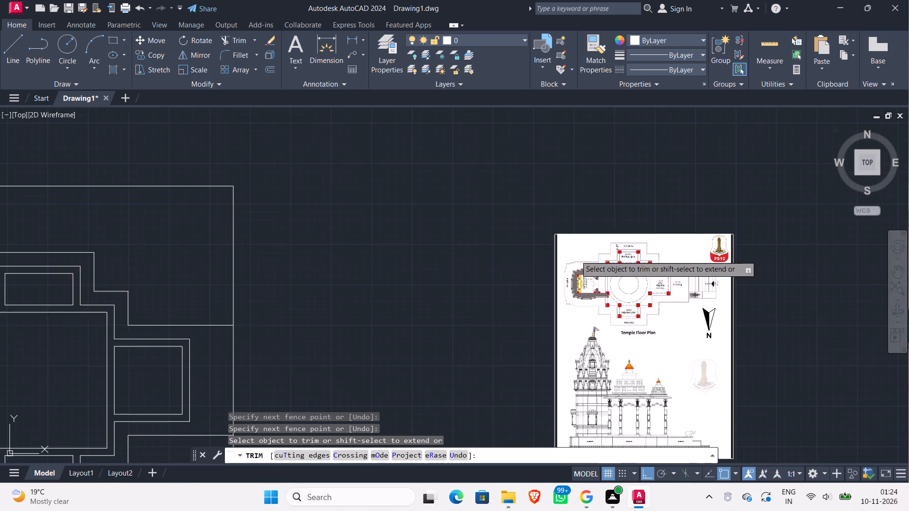
scroll(576, 255, up, 4)
middle_drag(563, 337, 641, 212)
scroll(466, 296, down, 2)
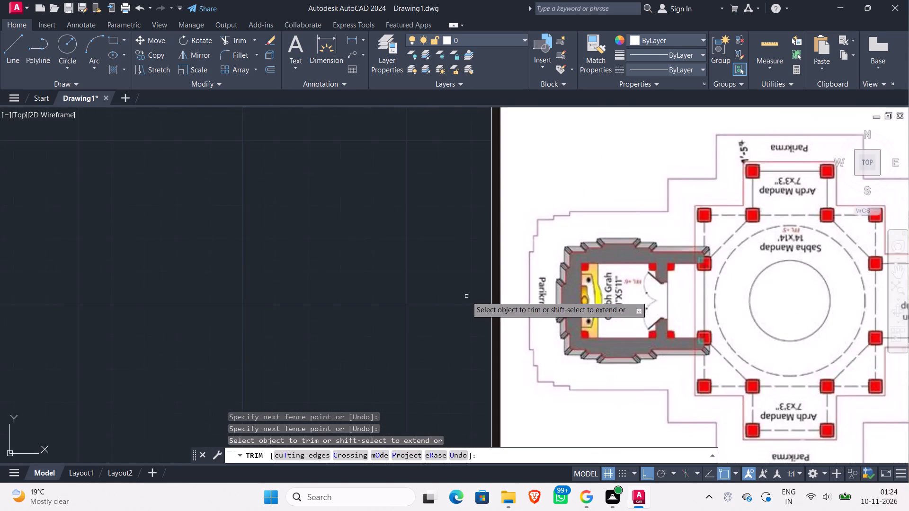
middle_drag(410, 312, 597, 276)
scroll(375, 317, down, 3)
middle_drag(265, 333, 389, 304)
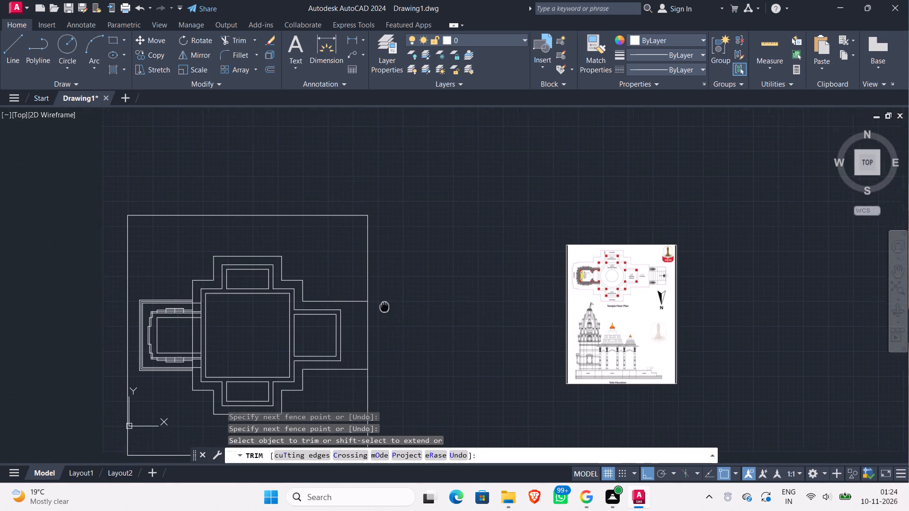
middle_drag(389, 304, 391, 303)
scroll(156, 327, up, 1)
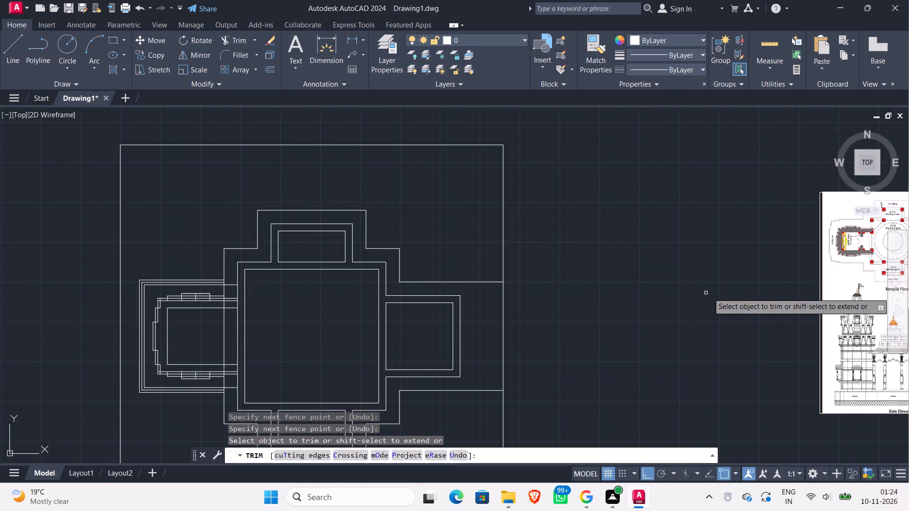
scroll(833, 239, up, 2)
scroll(834, 241, down, 3)
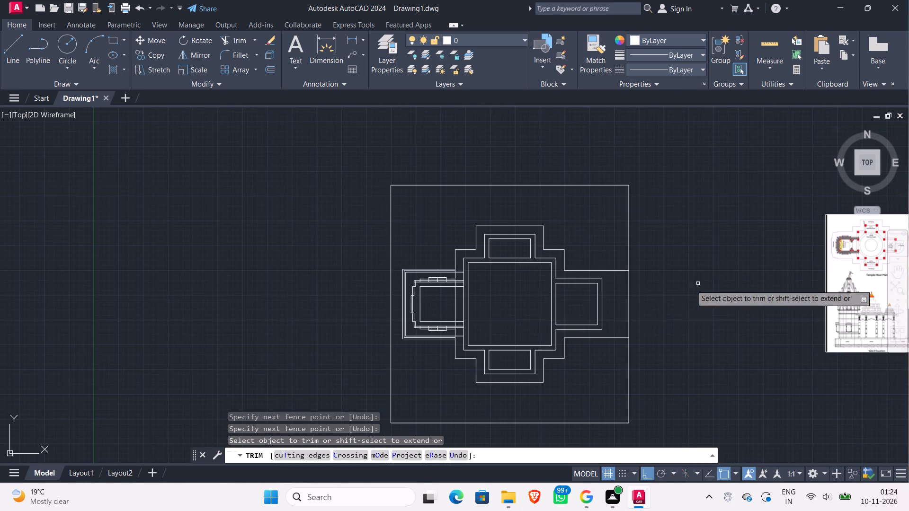
scroll(409, 297, up, 3)
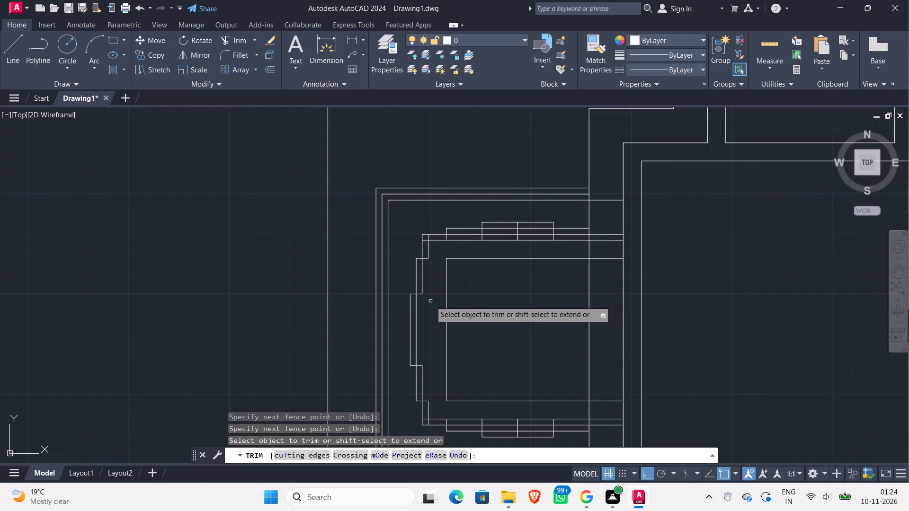
scroll(430, 306, down, 2)
scroll(430, 306, up, 3)
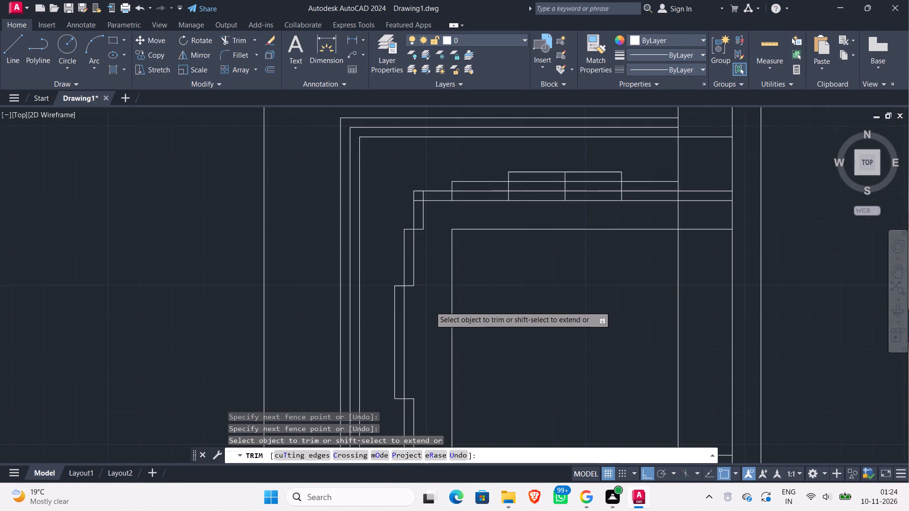
scroll(430, 305, down, 2)
middle_drag(430, 305, 380, 322)
middle_drag(382, 321, 349, 320)
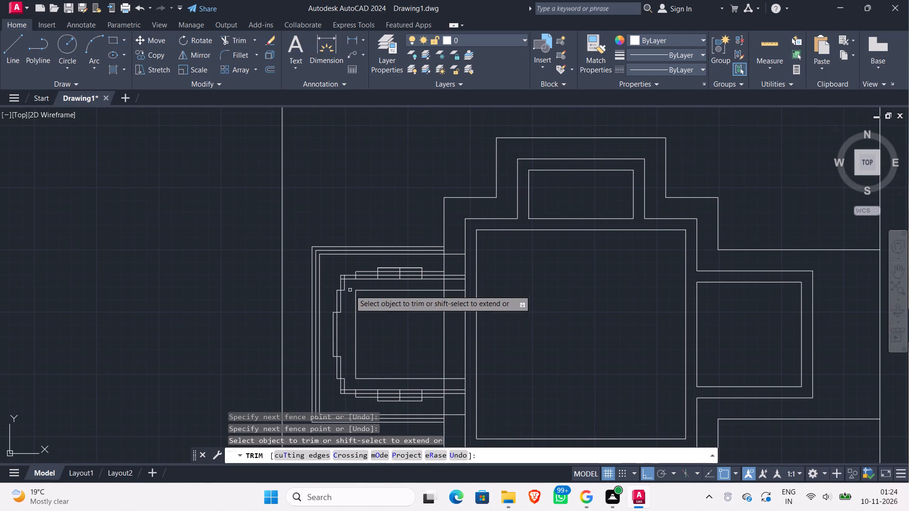
Trim the overlapping wall line ends inside the Garbh Grah's north-west and south-west outer corners.
scroll(341, 278, up, 5)
click(339, 310)
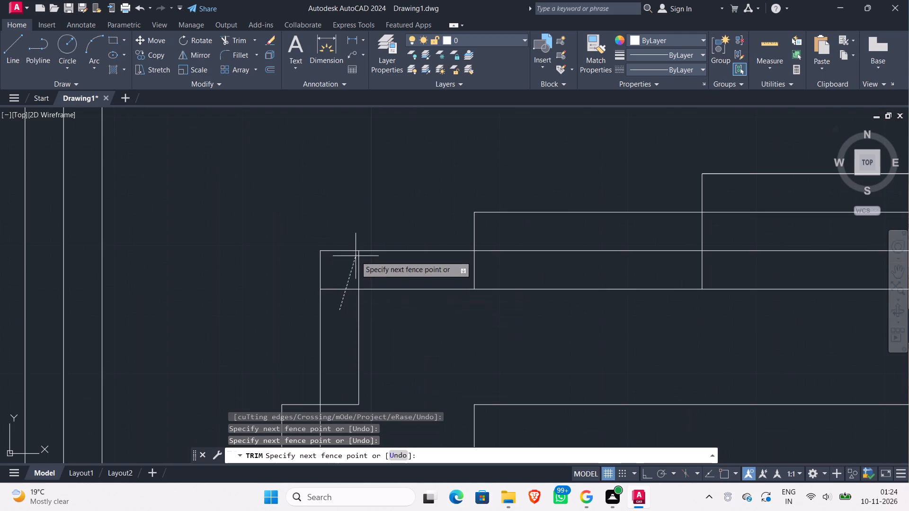
click(369, 258)
scroll(391, 332, down, 2)
middle_drag(391, 332, 343, 132)
scroll(346, 339, down, 1)
middle_drag(346, 341, 339, 175)
scroll(334, 344, up, 2)
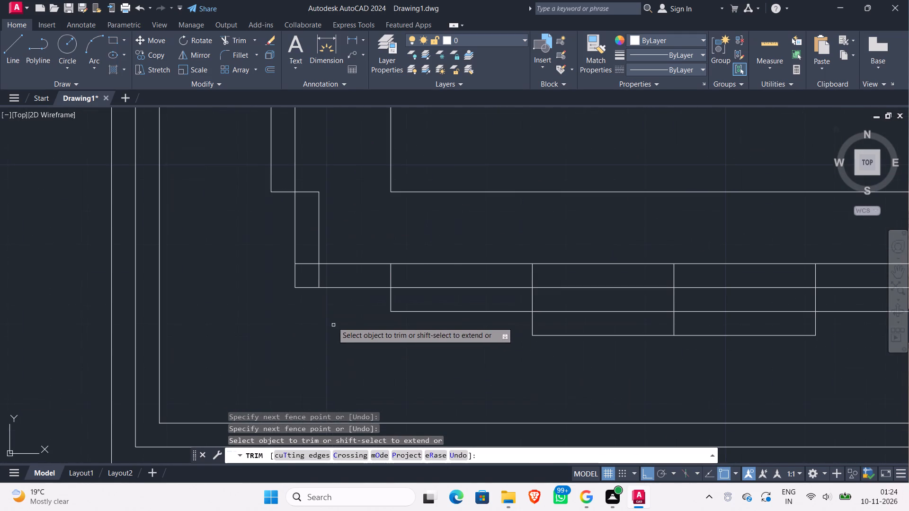
click(304, 259)
click(322, 278)
Examine the Garbh Grah's north and south wall steps in the reference image against the drawing.
scroll(356, 239, down, 2)
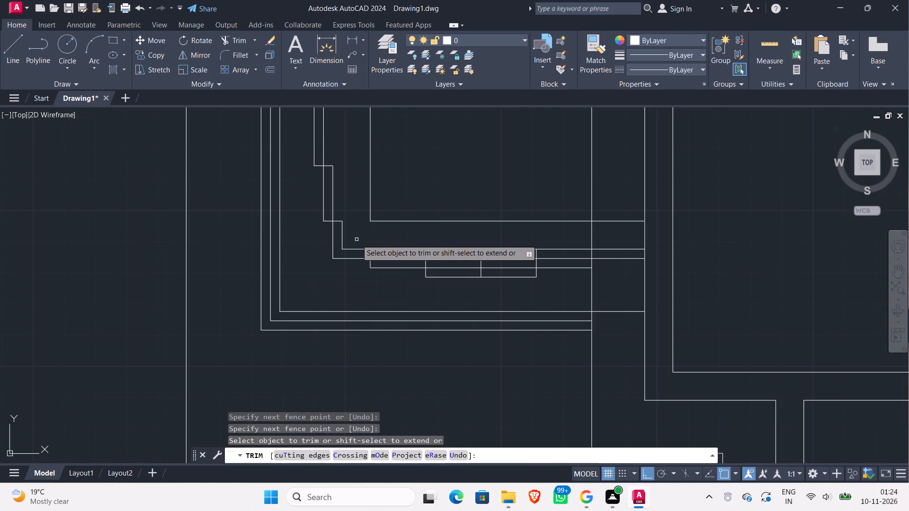
middle_drag(362, 232, 288, 406)
scroll(371, 292, down, 2)
middle_drag(385, 287, 57, 319)
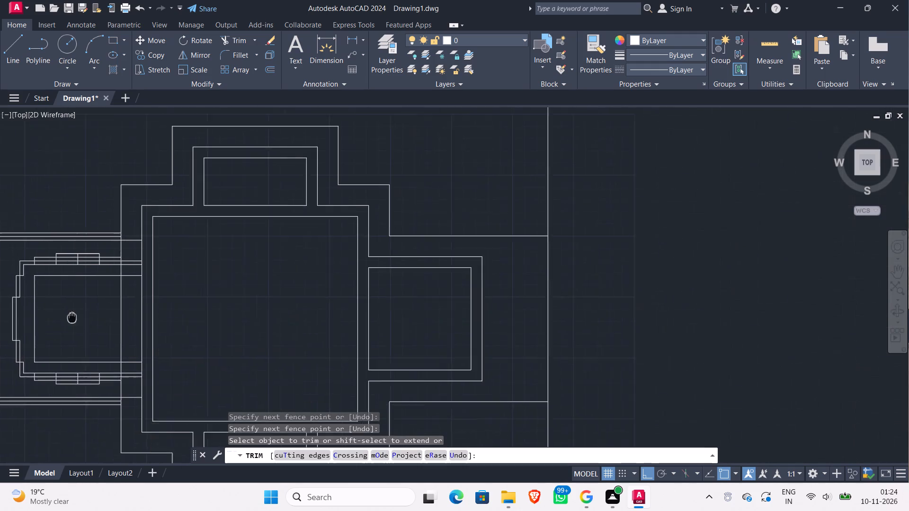
middle_drag(57, 319, 47, 320)
scroll(651, 262, down, 2)
middle_drag(643, 272, 460, 300)
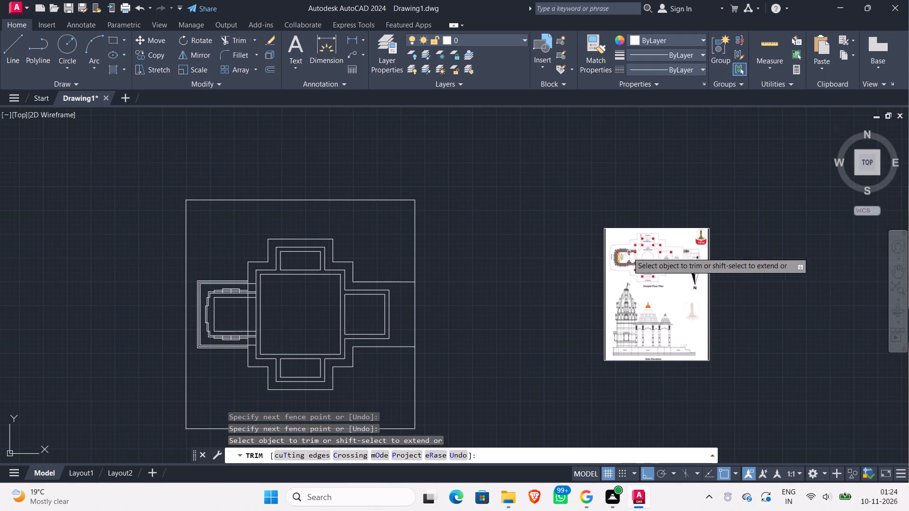
scroll(619, 255, up, 6)
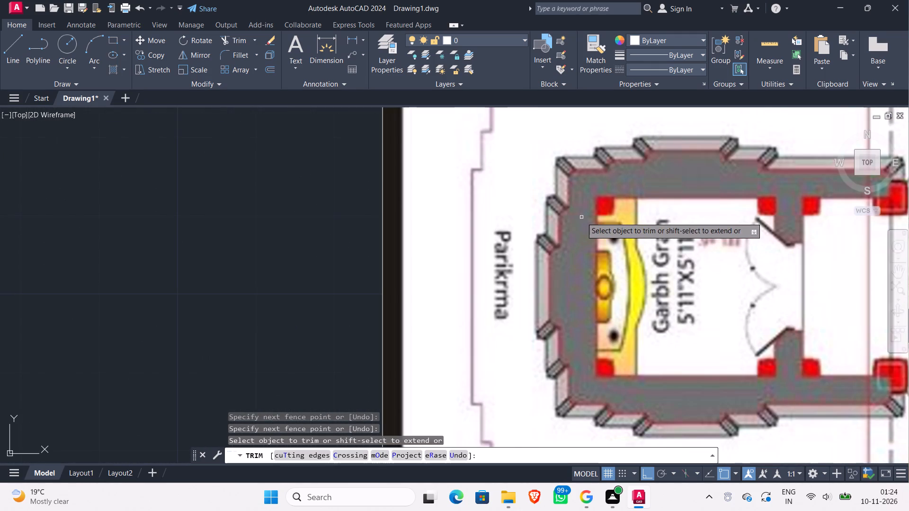
scroll(173, 304, down, 3)
middle_drag(178, 305, 696, 235)
scroll(422, 301, down, 3)
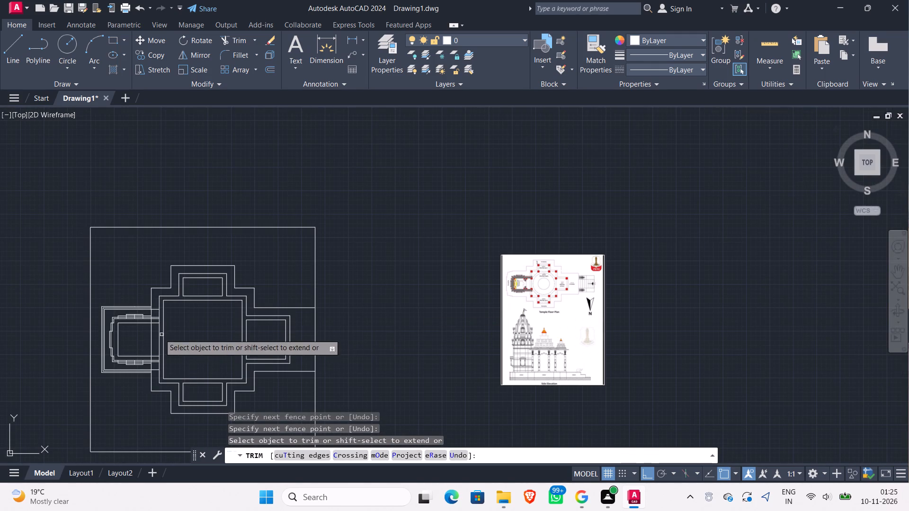
Trim the innermost north wall line between the Garbh Grah's first north step and the central north projection's west edge.
scroll(120, 327, up, 5)
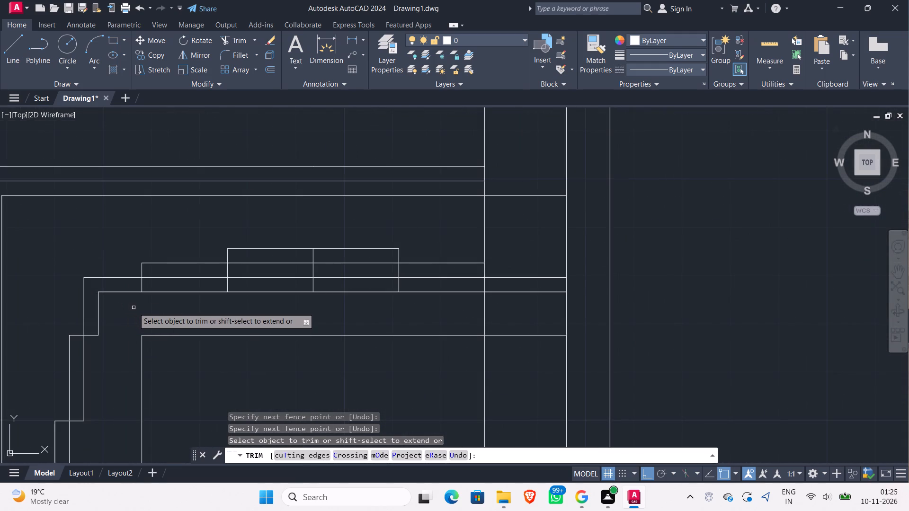
middle_drag(137, 305, 161, 320)
scroll(165, 312, up, 2)
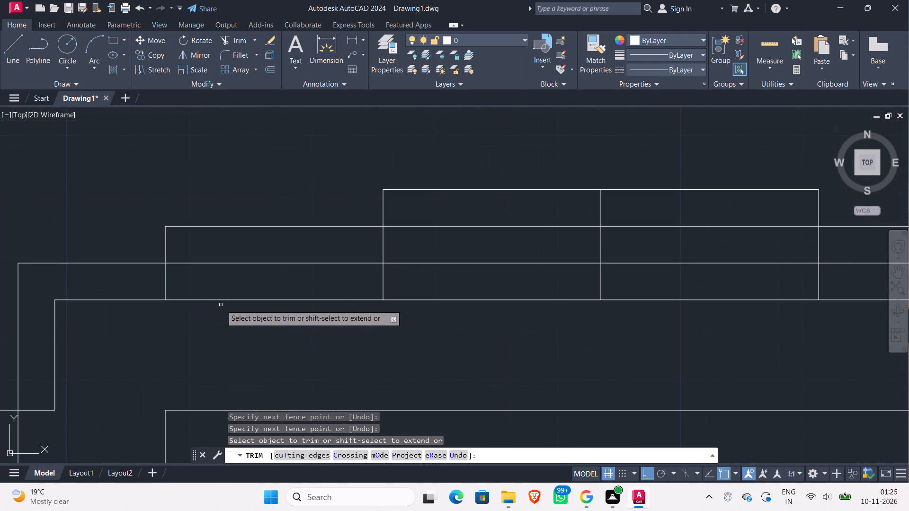
scroll(195, 269, down, 1)
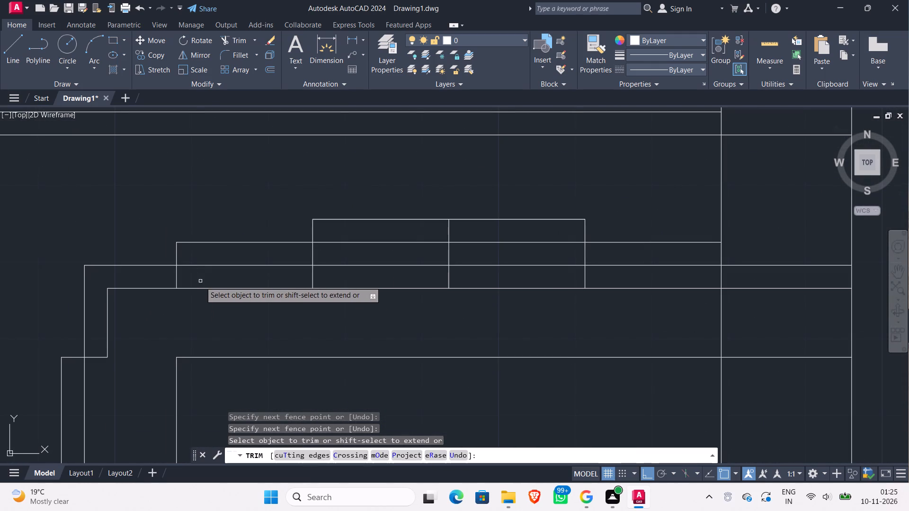
click(209, 300)
click(230, 281)
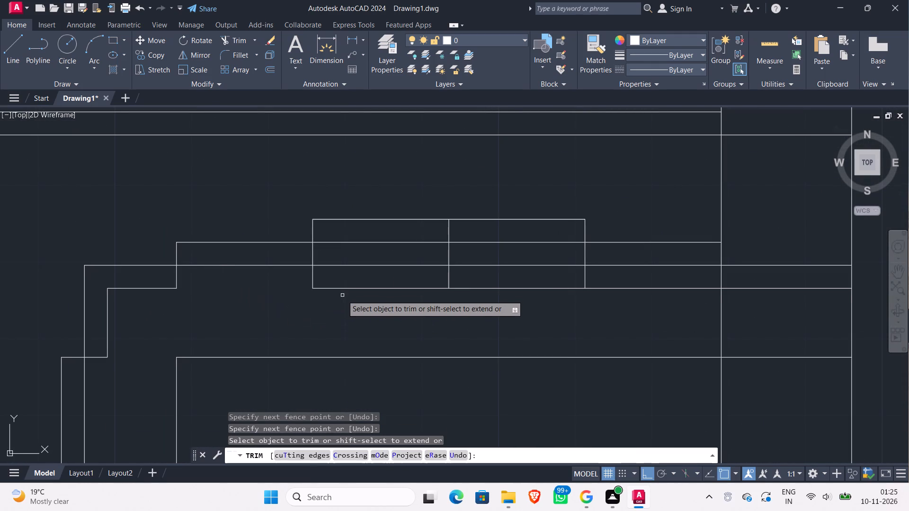
Trim the two inner wall lines and the centre divider inside the north projection, plus the lower end of its west edge.
click(344, 302)
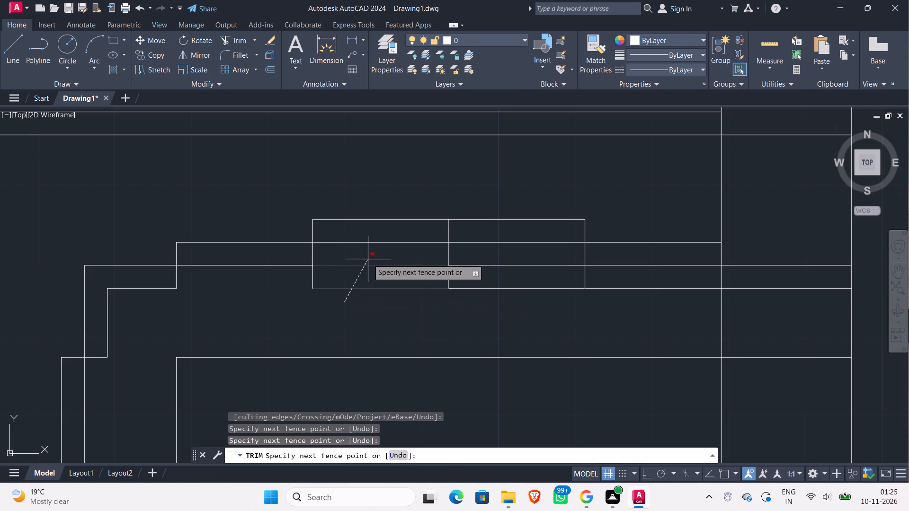
click(369, 256)
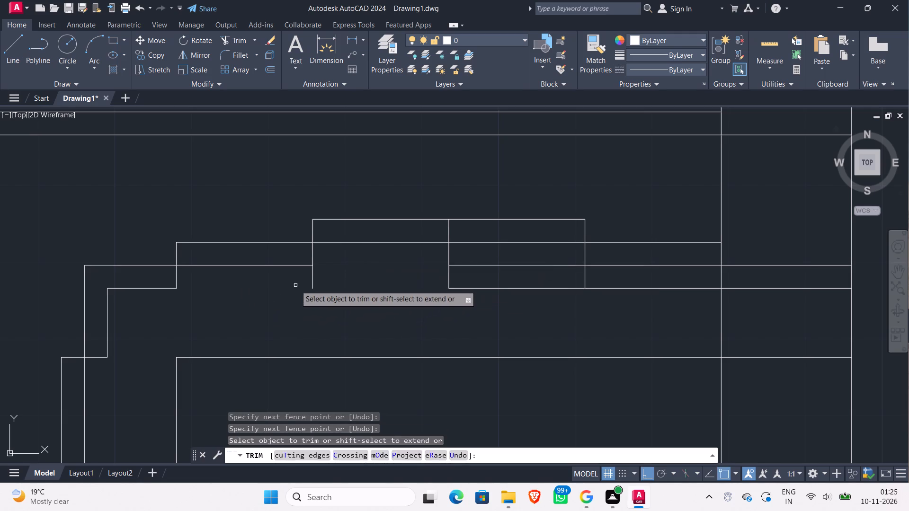
click(296, 285)
click(323, 274)
scroll(389, 295, down, 2)
middle_drag(390, 295, 305, 299)
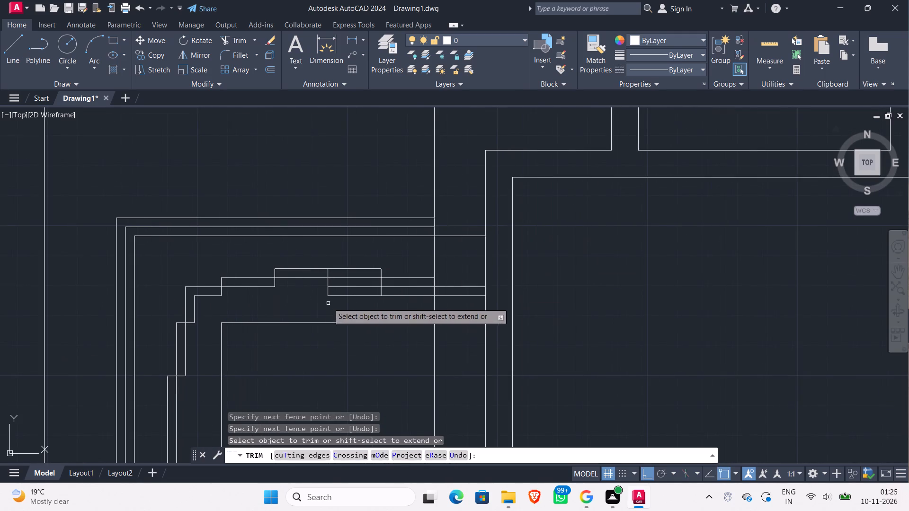
scroll(329, 302, up, 2)
click(320, 255)
click(388, 291)
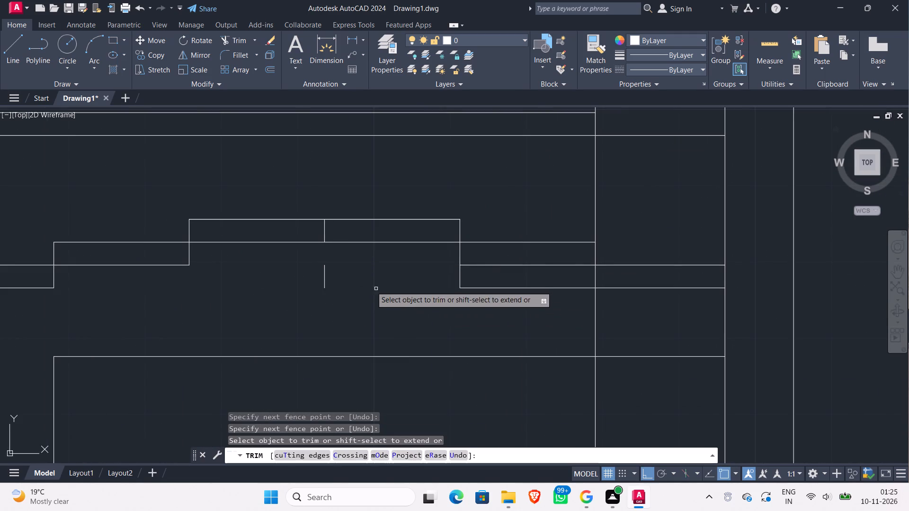
click(346, 277)
click(303, 281)
click(332, 230)
click(312, 232)
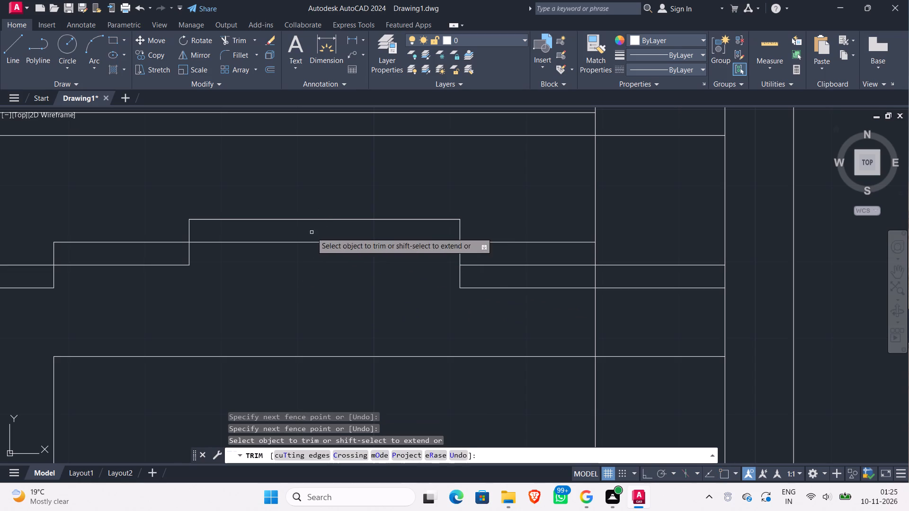
Trim the innermost north wall line just east of the Garbh Grah's north projection, plus the lower end of the projection's east edge.
scroll(339, 300, down, 2)
middle_drag(339, 300, 260, 251)
scroll(297, 242, up, 2)
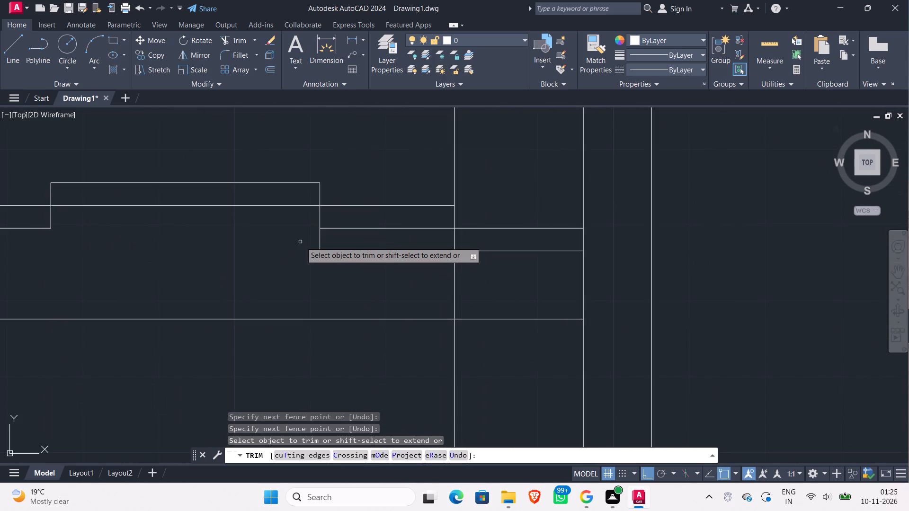
scroll(310, 240, down, 1)
scroll(310, 240, up, 1)
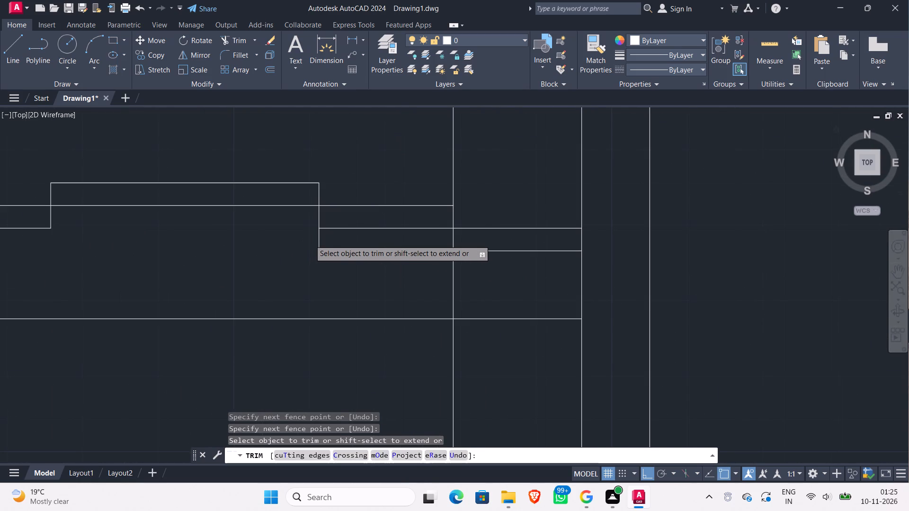
click(311, 238)
click(376, 266)
Trim the Parikrama's vertical edge line where it crosses the Garbh Grah, leaving only the short step in the north wall.
scroll(391, 282, down, 2)
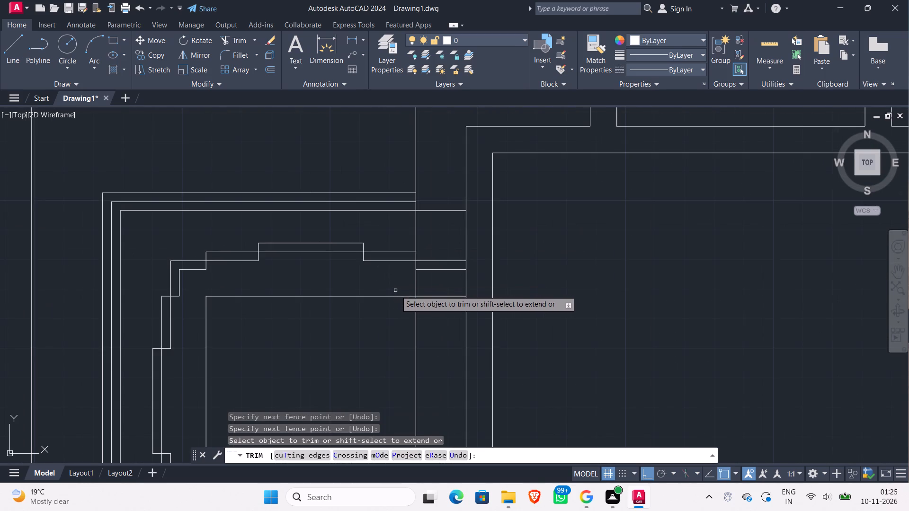
scroll(404, 280, down, 1)
middle_drag(398, 279, 234, 225)
scroll(237, 226, down, 1)
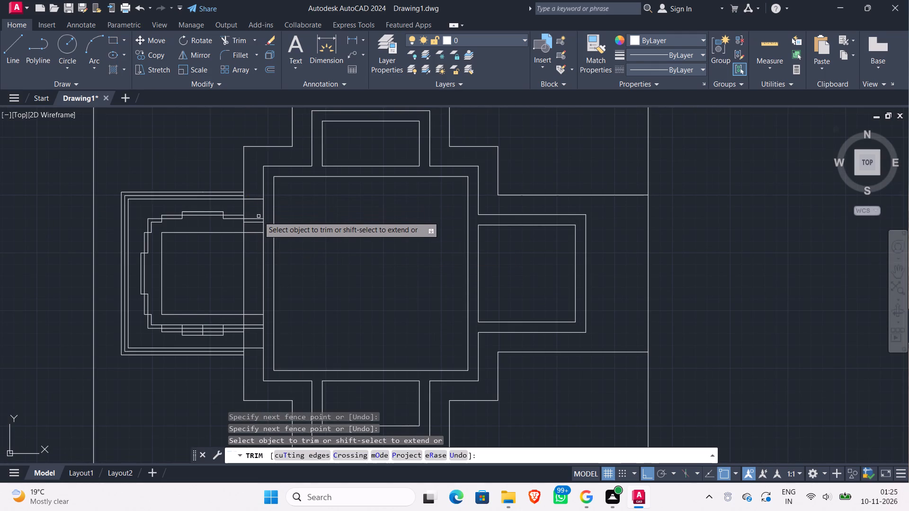
scroll(247, 209, up, 2)
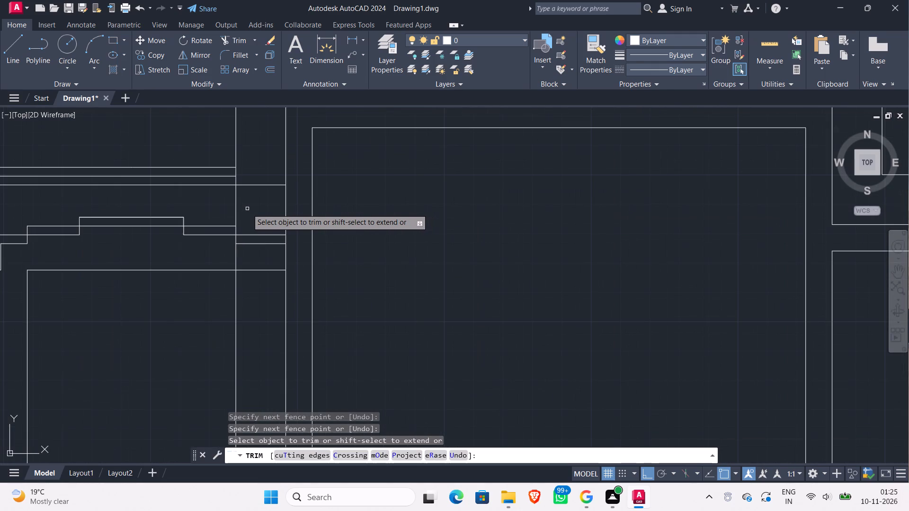
click(225, 203)
click(257, 206)
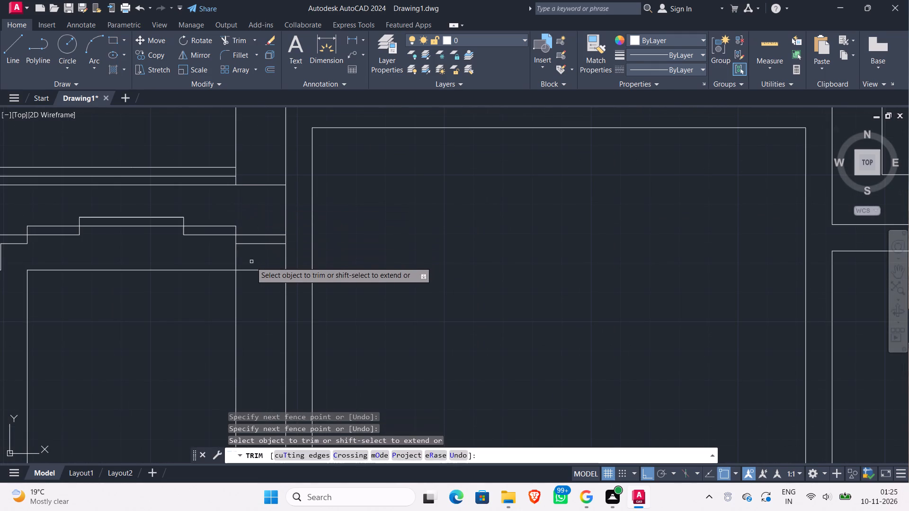
click(247, 260)
click(213, 255)
click(253, 357)
click(207, 352)
Examine the Garbh Grah's wall outline in the reference image against the drawing.
scroll(208, 350, down, 1)
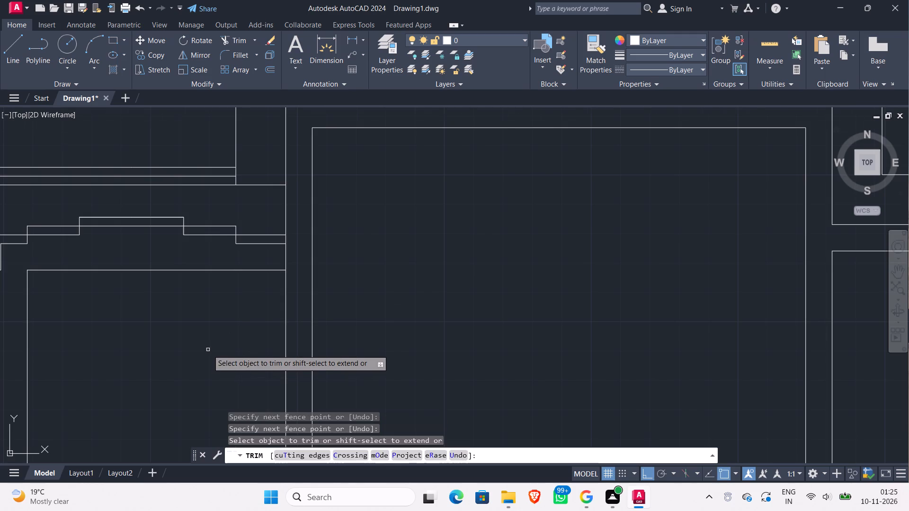
scroll(208, 350, down, 1)
middle_drag(211, 365, 217, 256)
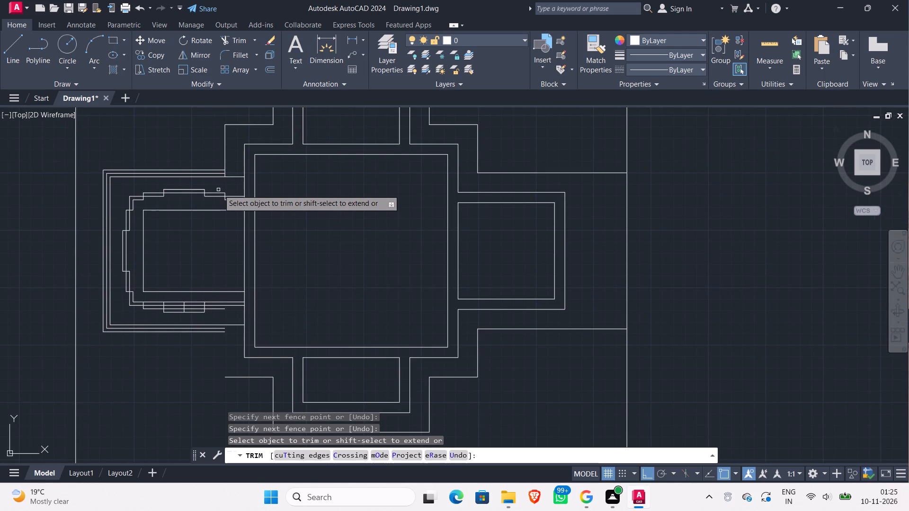
scroll(219, 189, up, 1)
scroll(219, 189, down, 2)
scroll(766, 147, up, 2)
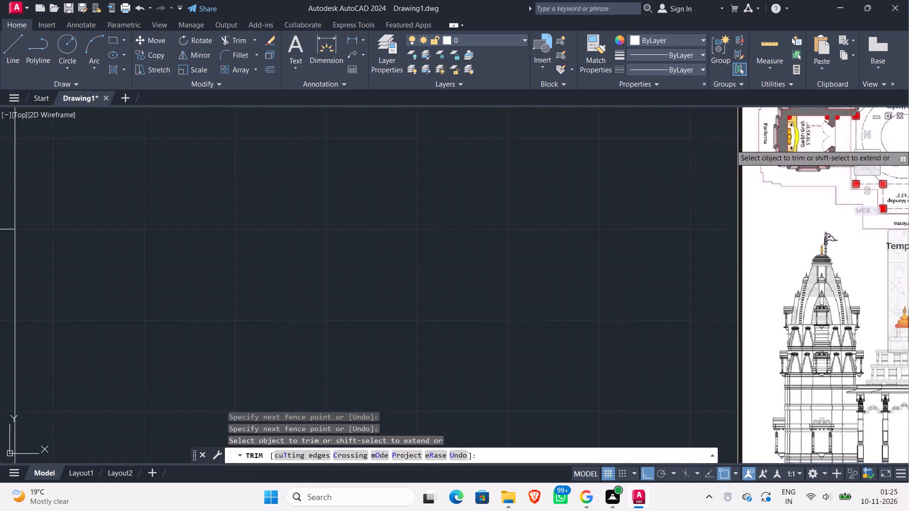
scroll(775, 159, up, 2)
scroll(779, 231, down, 1)
middle_drag(776, 237, 589, 313)
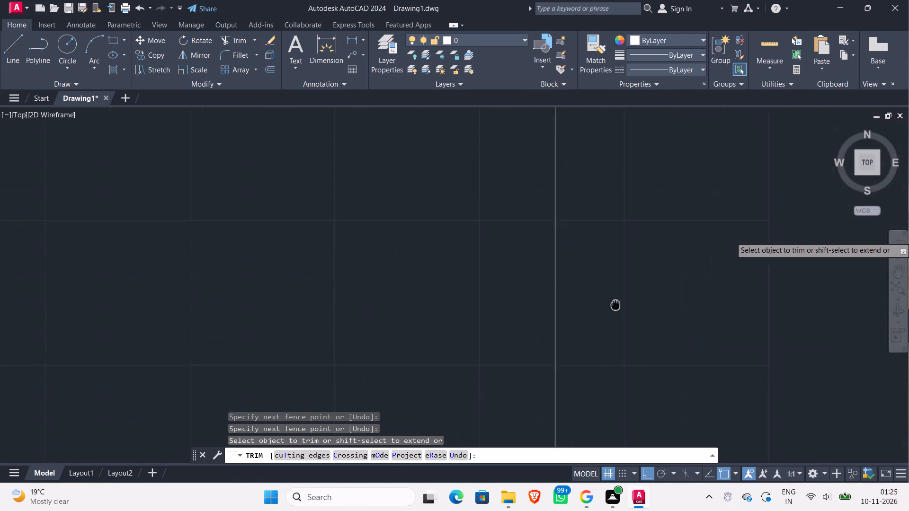
middle_drag(589, 313, 535, 335)
scroll(568, 323, down, 1)
scroll(587, 261, up, 2)
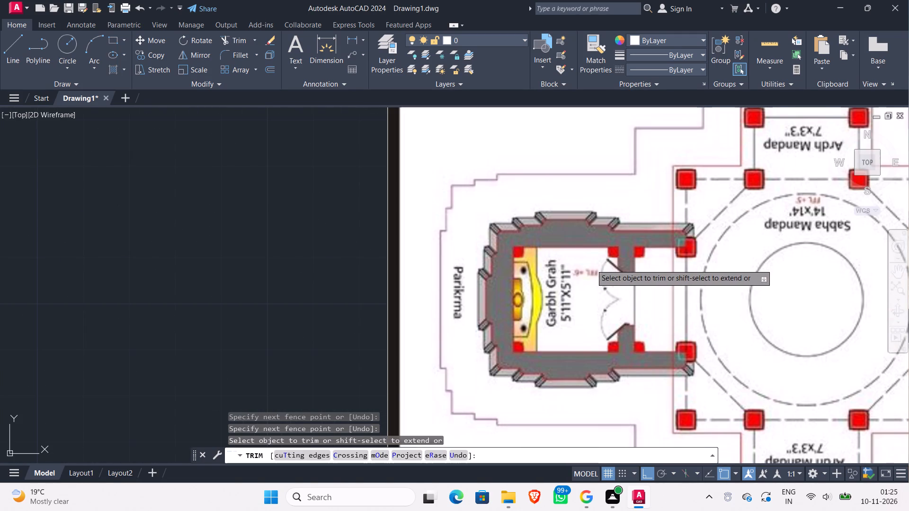
scroll(273, 333, down, 2)
scroll(426, 283, up, 1)
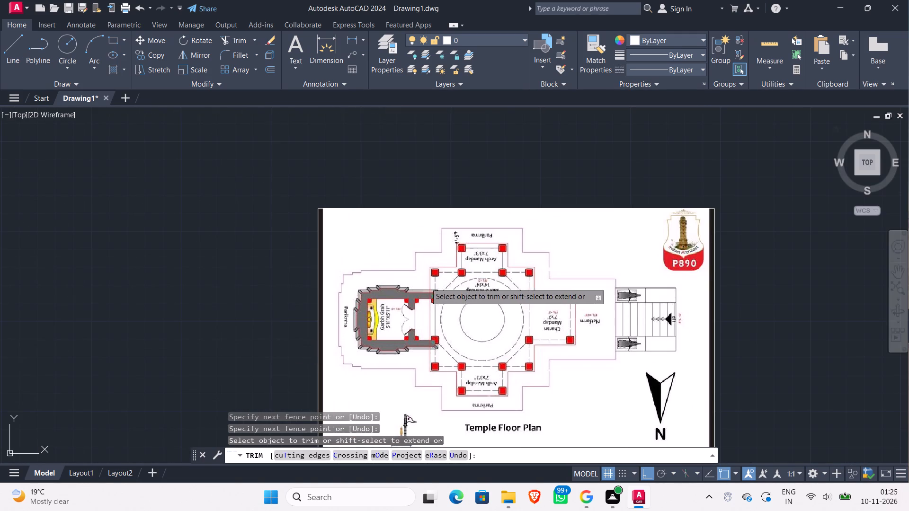
scroll(426, 283, up, 1)
scroll(228, 333, down, 2)
middle_drag(141, 344, 569, 255)
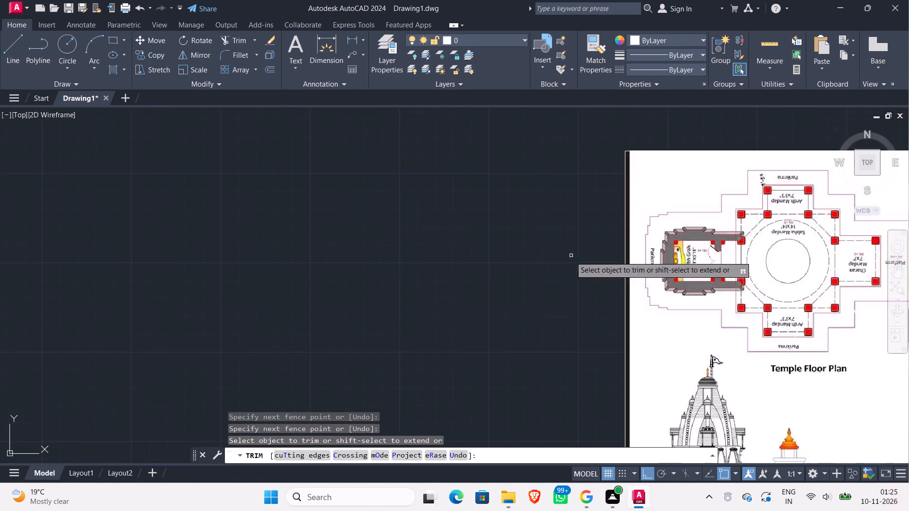
scroll(411, 298, down, 2)
middle_drag(287, 333, 528, 277)
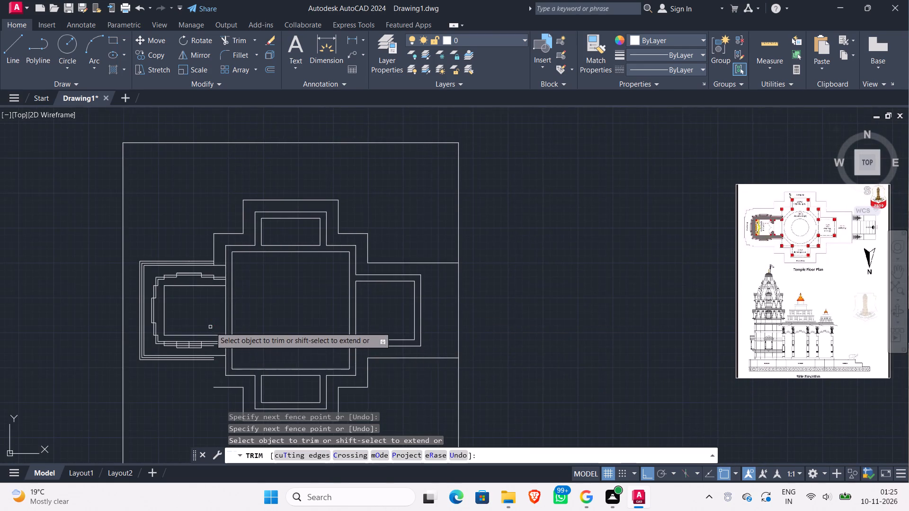
Trim the innermost south wall line between the Garbh Grah's first south step and the south projection's west edge.
scroll(200, 317, up, 2)
middle_drag(194, 334, 280, 199)
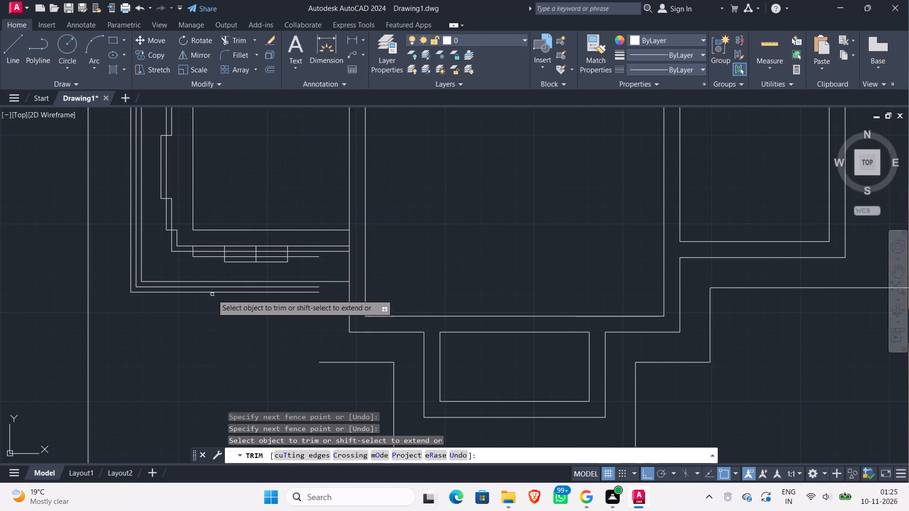
middle_drag(207, 263, 213, 301)
scroll(213, 288, up, 2)
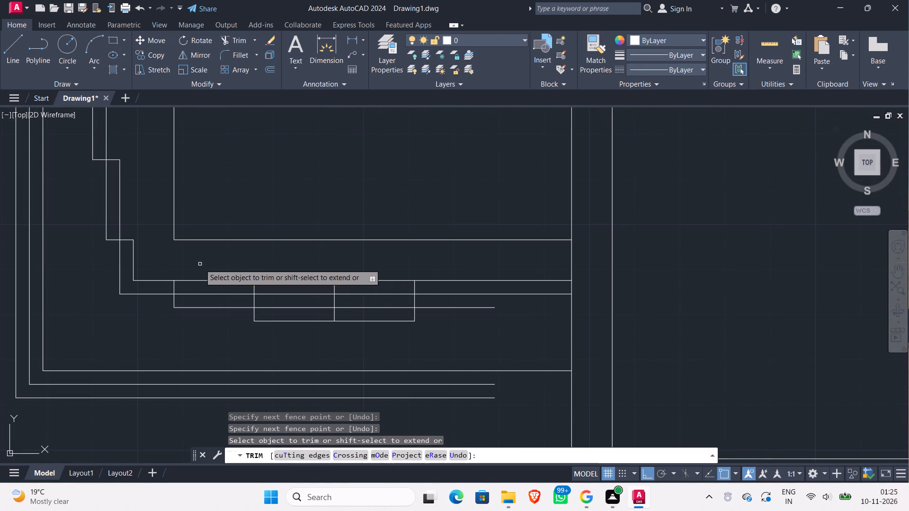
click(197, 269)
click(228, 284)
Trim the two inner wall lines and the centre divider inside the south projection, plus the upper end of its west edge.
click(245, 276)
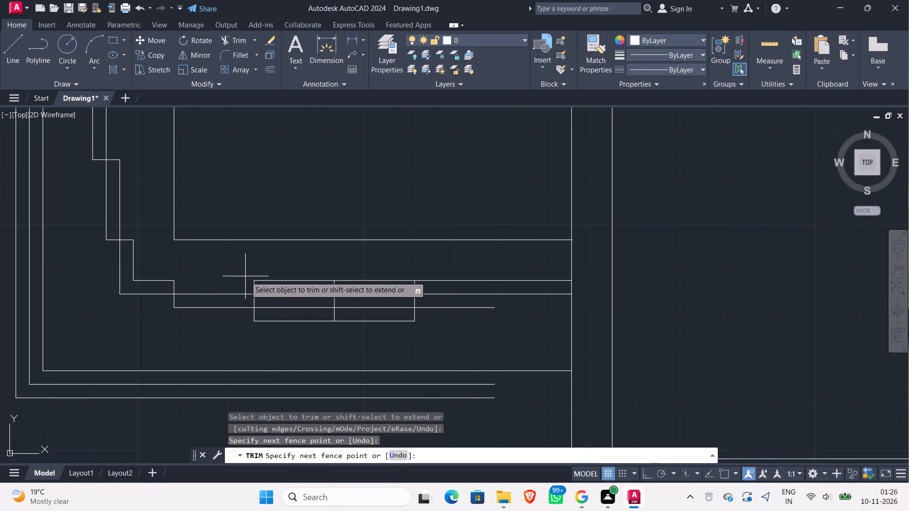
click(280, 298)
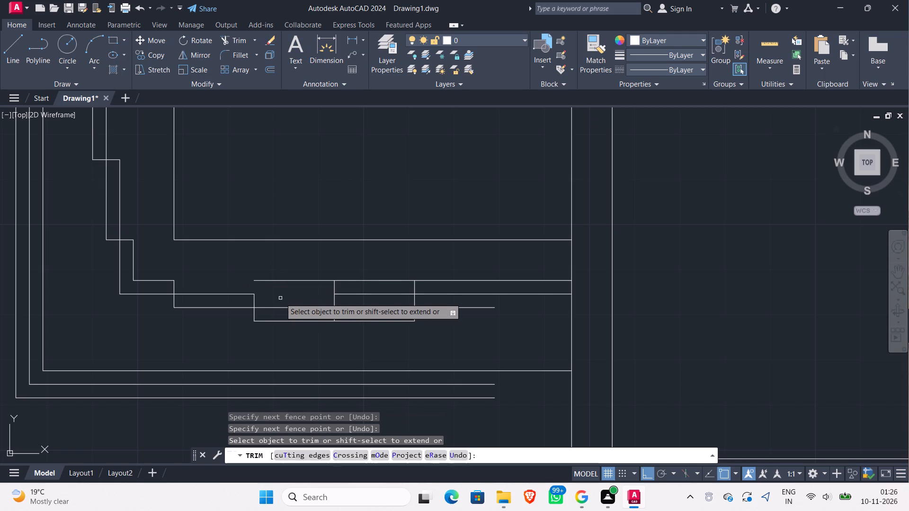
click(288, 292)
click(303, 265)
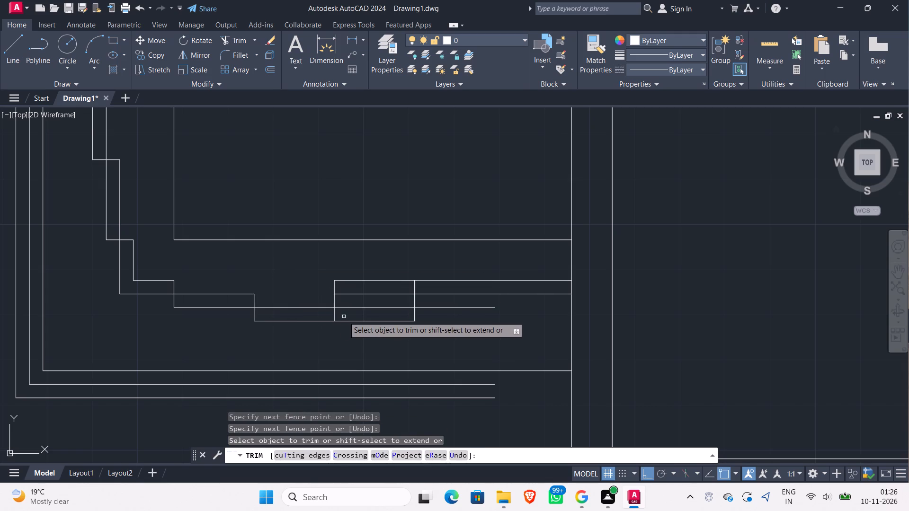
click(344, 317)
click(326, 315)
click(323, 300)
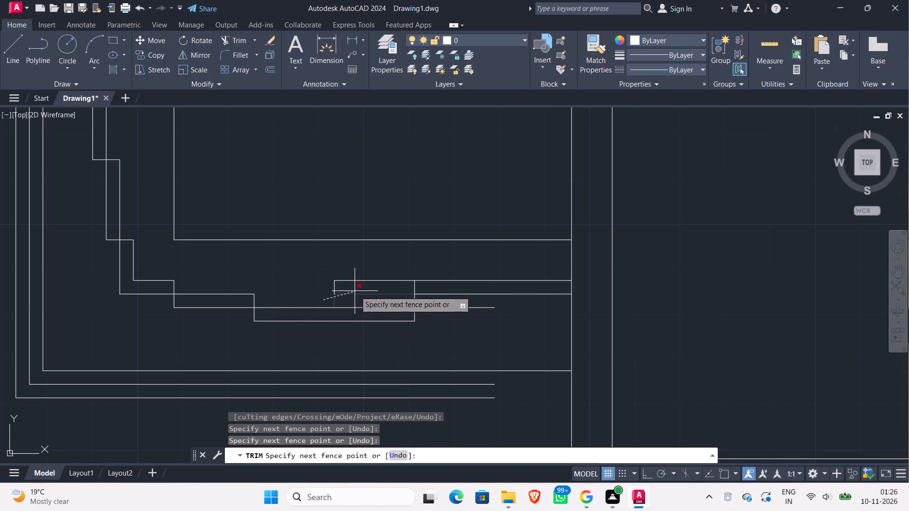
click(357, 289)
click(326, 292)
click(382, 267)
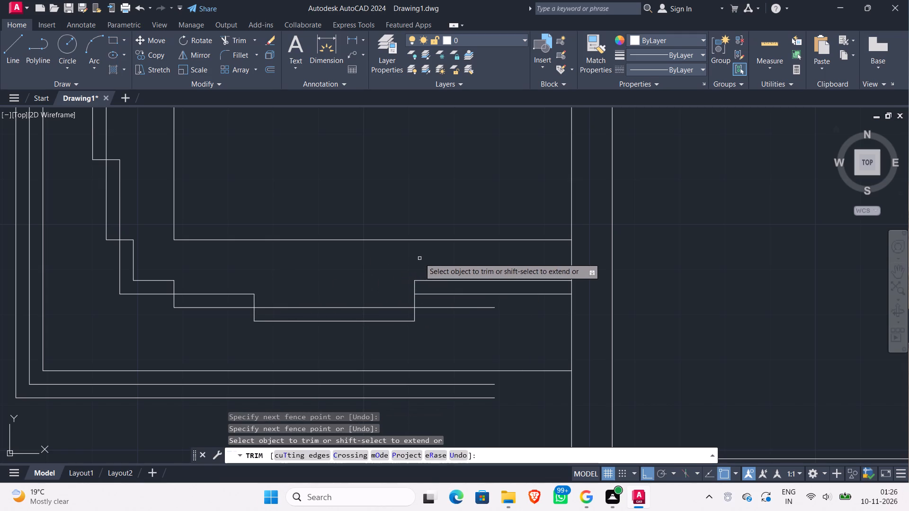
middle_drag(419, 258, 336, 274)
scroll(380, 274, down, 1)
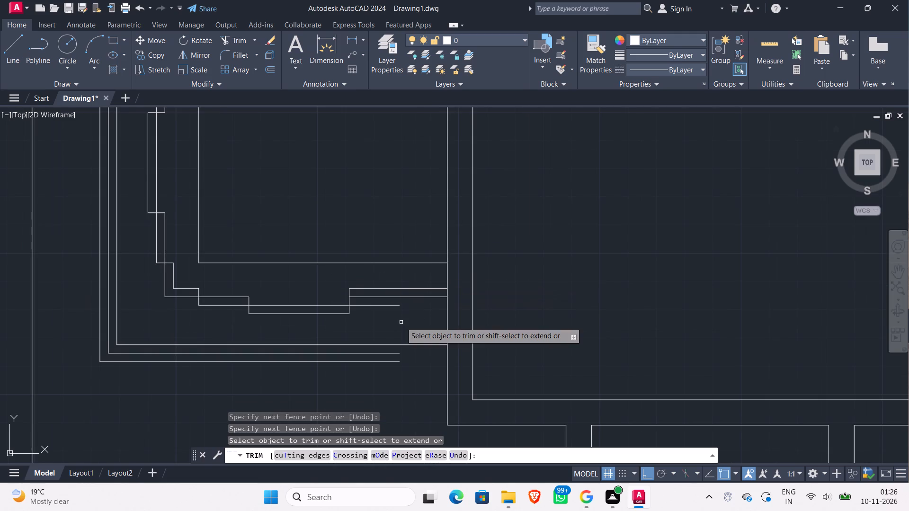
middle_drag(400, 322, 324, 345)
scroll(330, 346, down, 1)
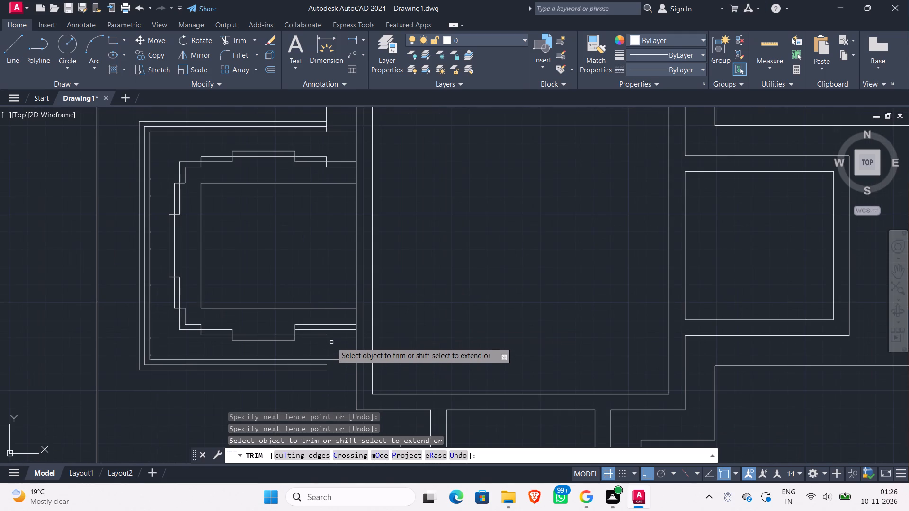
scroll(331, 342, up, 2)
scroll(331, 341, down, 2)
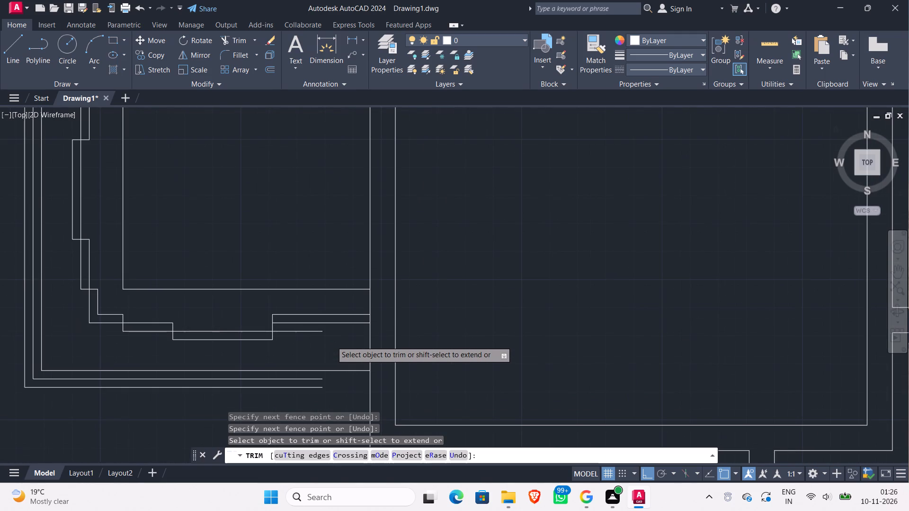
scroll(331, 341, up, 2)
key(Escape)
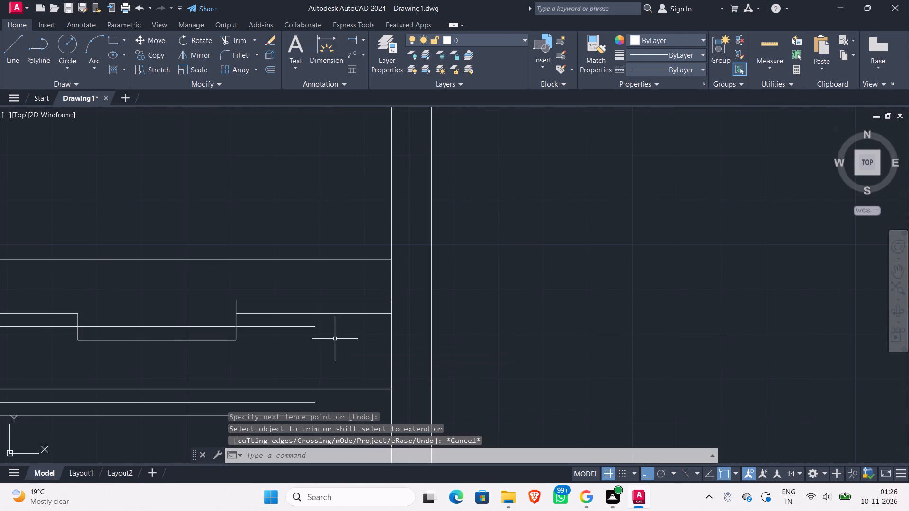
Draw a vertical line from the east end of the outermost southern line north to the Garbh Grah's innermost south wall line.
key(l)
key(Return)
middle_drag(335, 337, 334, 389)
scroll(331, 353, down, 2)
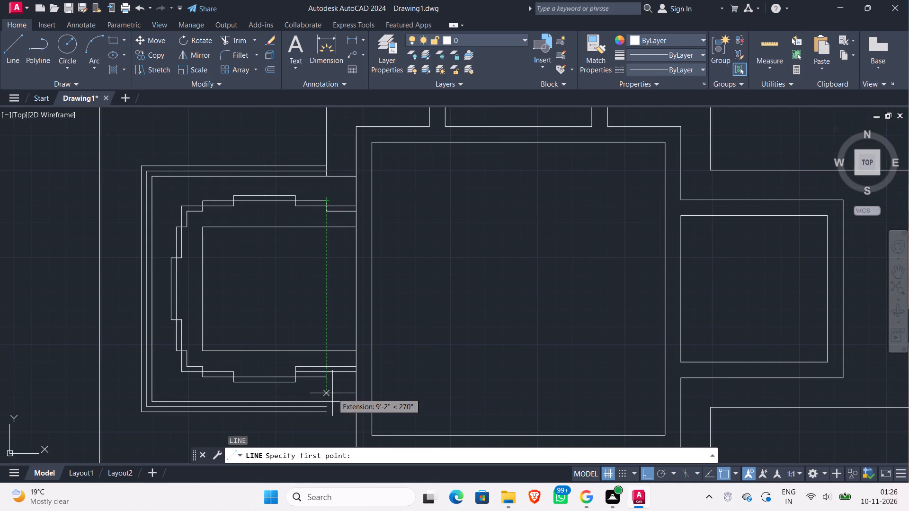
scroll(323, 414, up, 2)
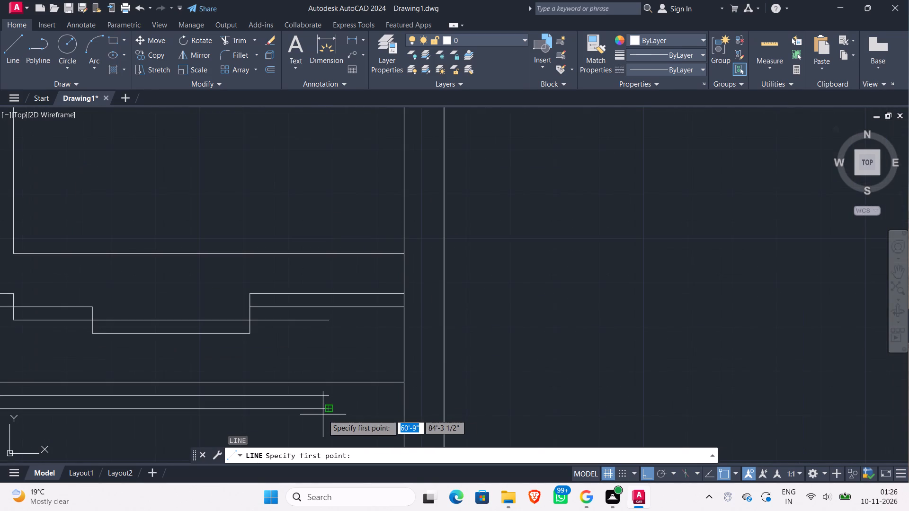
click(328, 410)
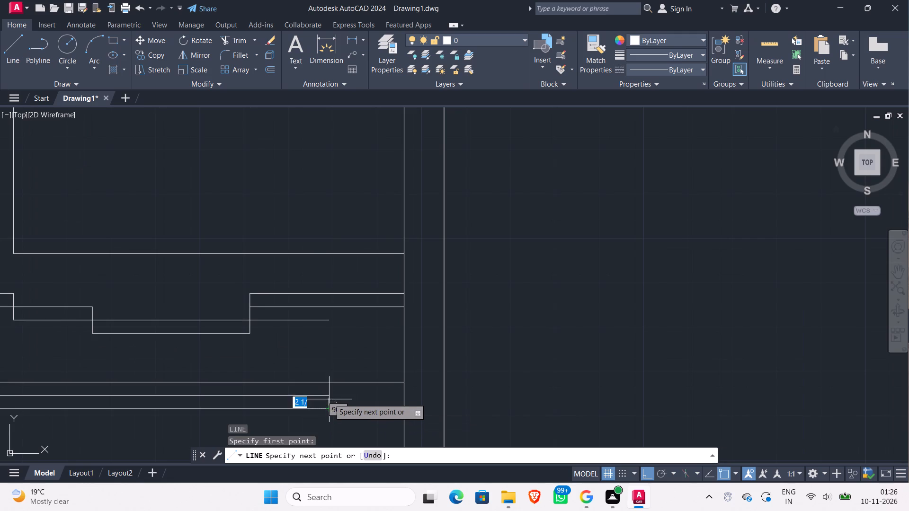
click(330, 394)
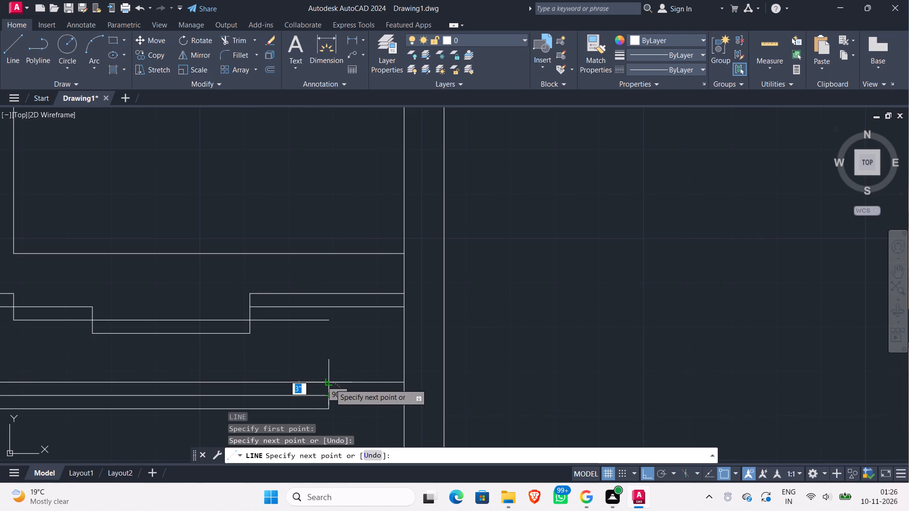
click(330, 384)
scroll(330, 383, down, 2)
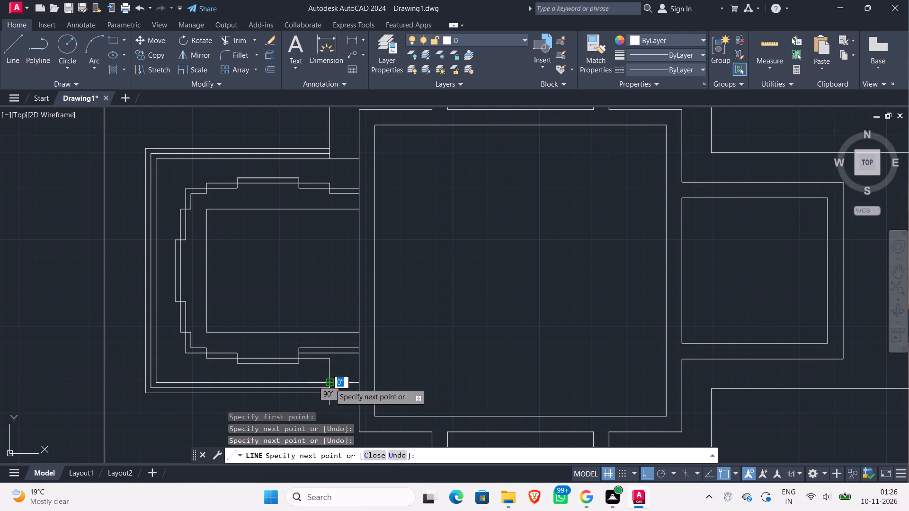
click(332, 349)
key(Escape)
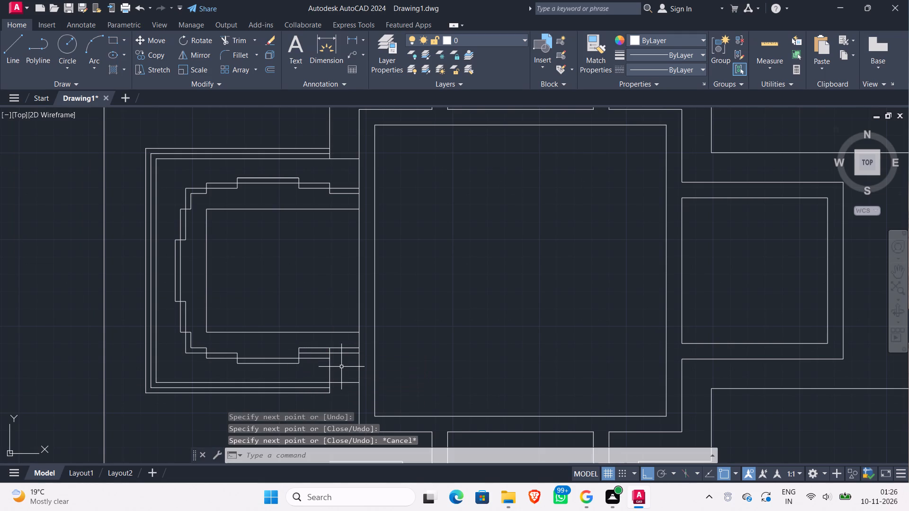
Trim the new vertical line in the gap between the Garbh Grah's south wall and the three outer lines south of it.
scroll(342, 368, up, 2)
scroll(342, 368, down, 2)
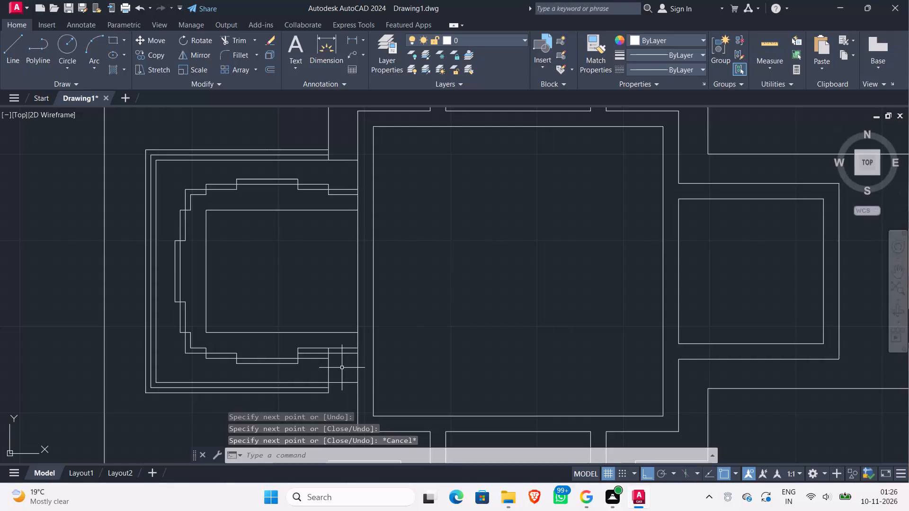
scroll(342, 368, up, 2)
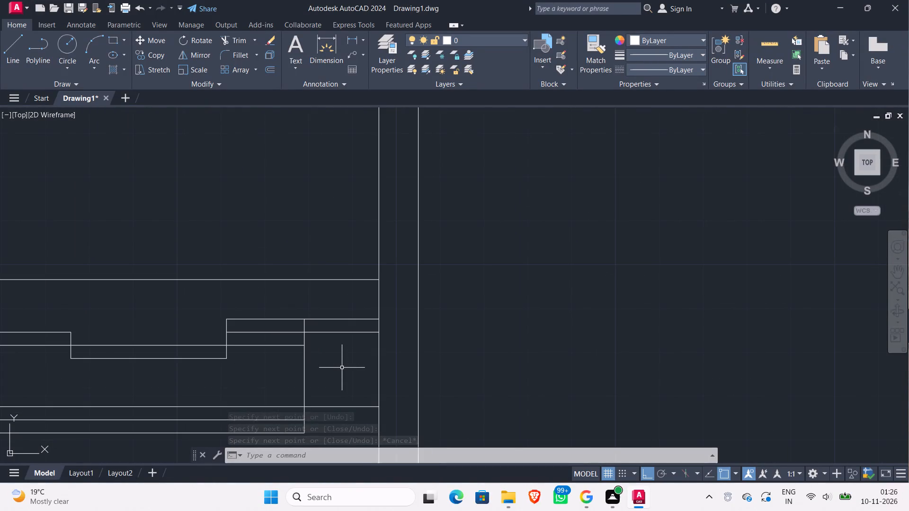
text(tr)
key(Return)
key(Return)
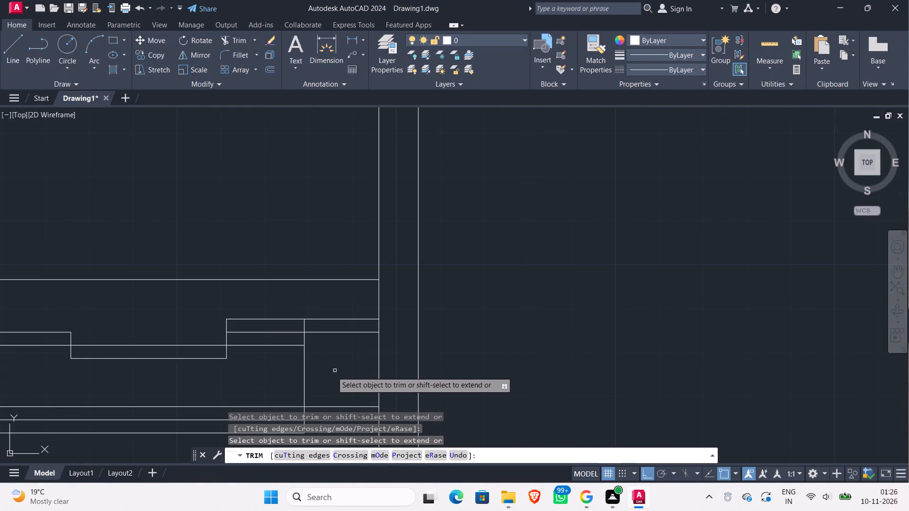
click(332, 372)
click(262, 380)
scroll(271, 376, down, 1)
scroll(252, 343, up, 2)
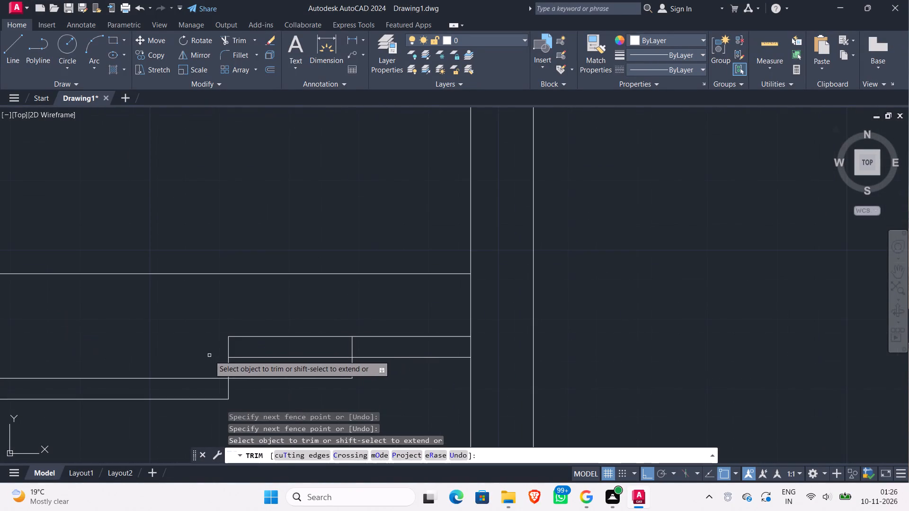
Trim the innermost south wall line just east of the Garbh Grah's south projection, plus the upper end of the projection's east edge.
click(209, 355)
click(291, 317)
scroll(306, 312, down, 2)
scroll(344, 352, down, 1)
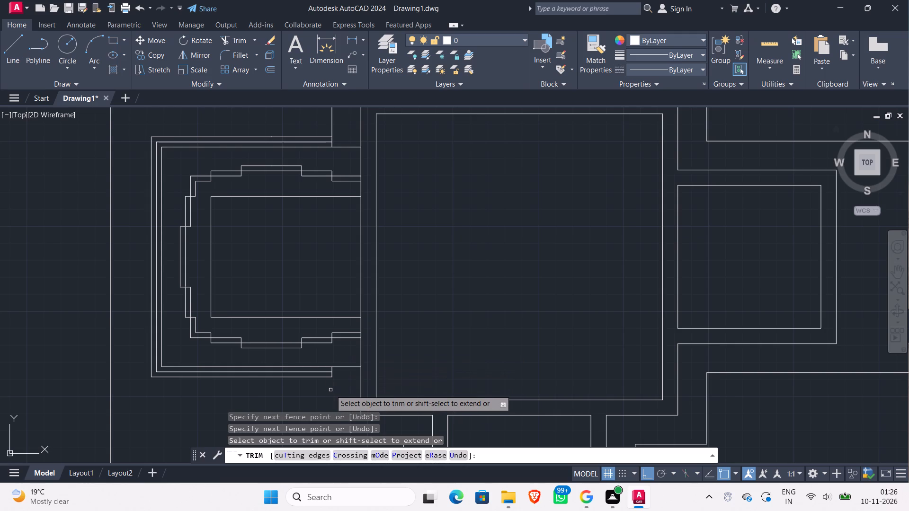
scroll(334, 389, down, 1)
middle_drag(334, 389, 333, 308)
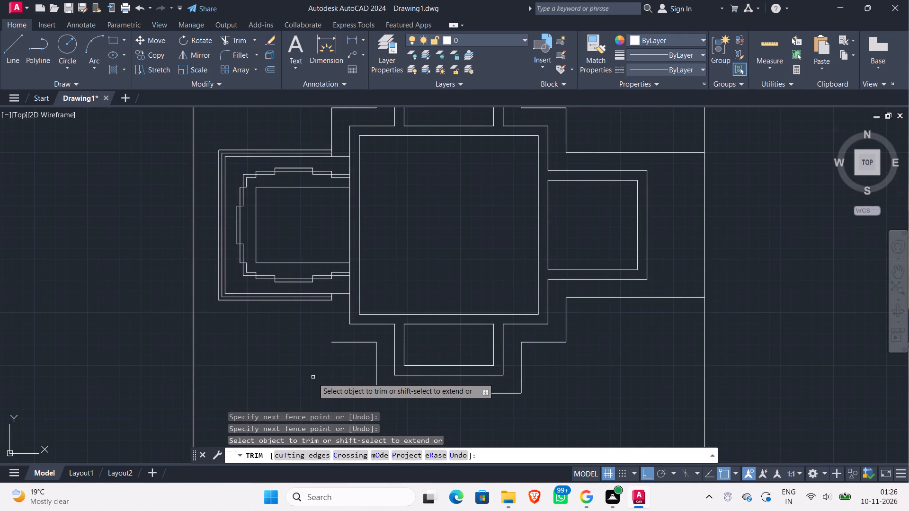
key(Escape)
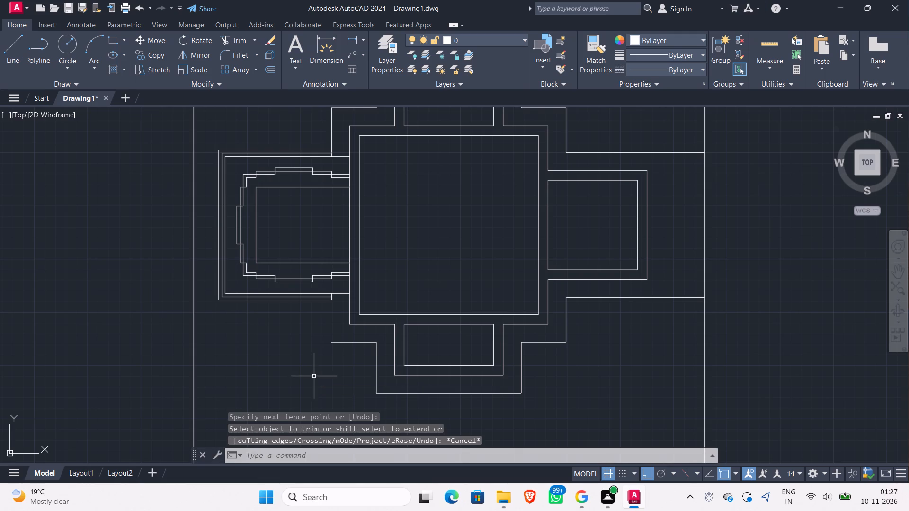
Draw a vertical line from the west end of the southwest Parikrma outline north to the innermost of the three lines south of the Garbh Grah.
click(314, 376)
key(l)
key(Return)
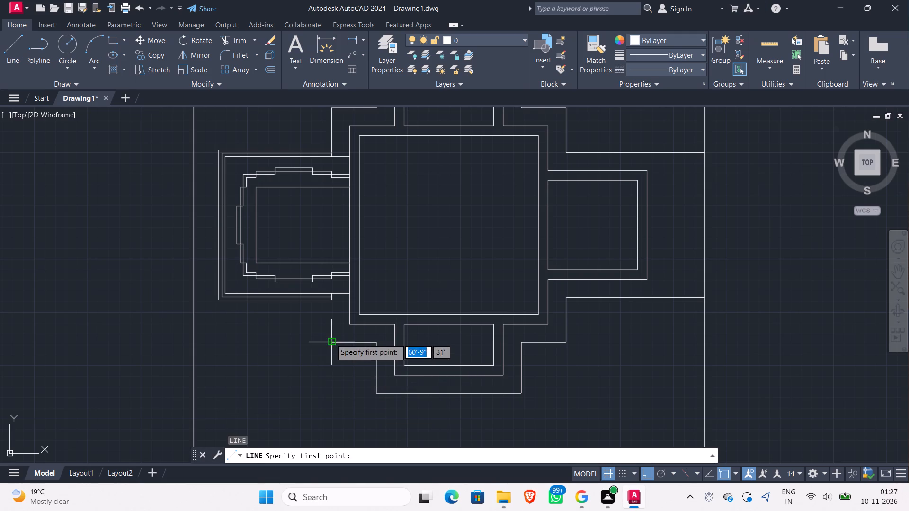
click(331, 342)
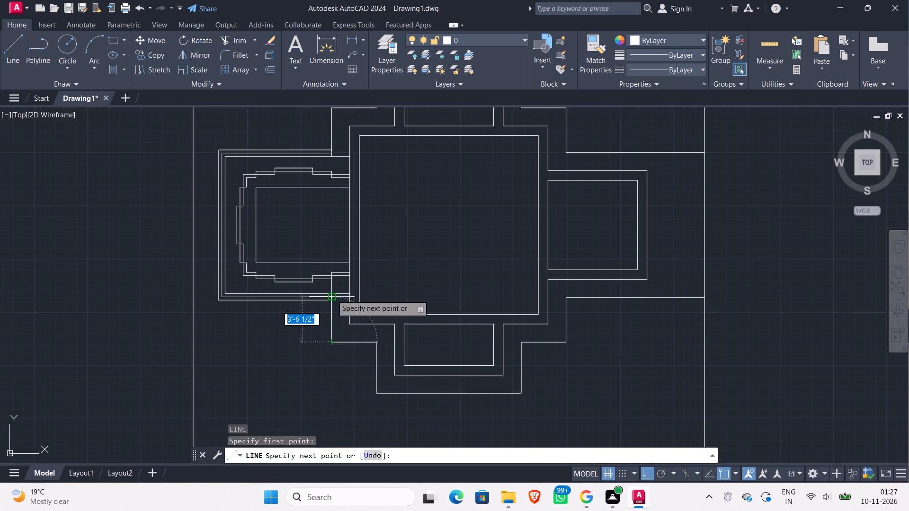
click(332, 294)
key(Escape)
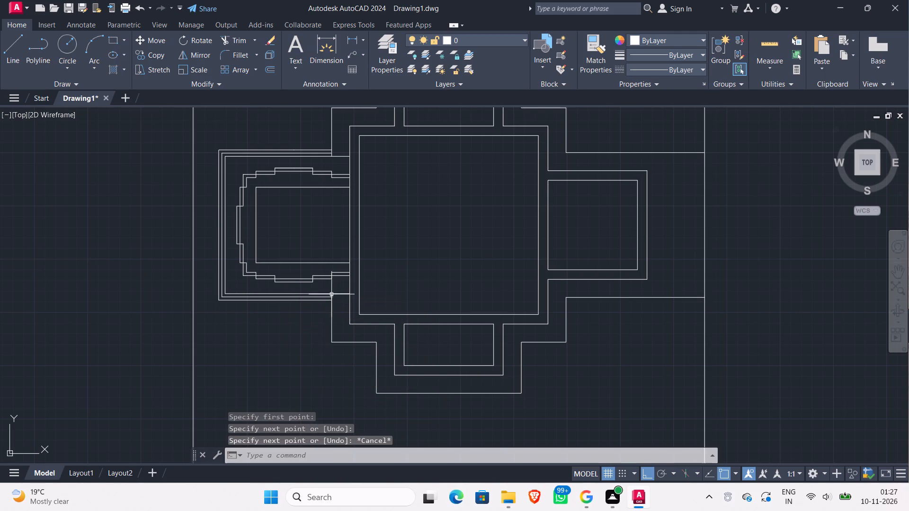
Examine the Garbh Grah walls and the stepped Parikrma outline around them in the reference floor plan.
scroll(285, 334, down, 1)
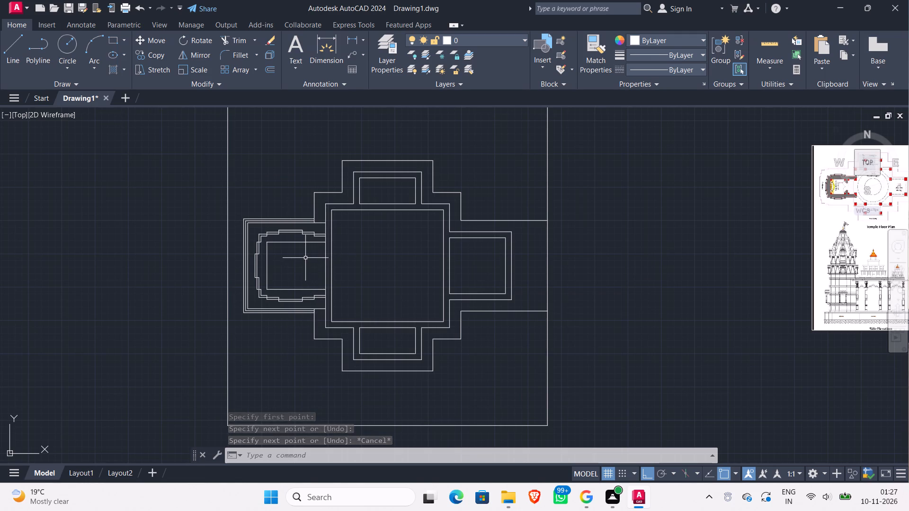
scroll(305, 258, up, 2)
middle_drag(298, 273, 283, 298)
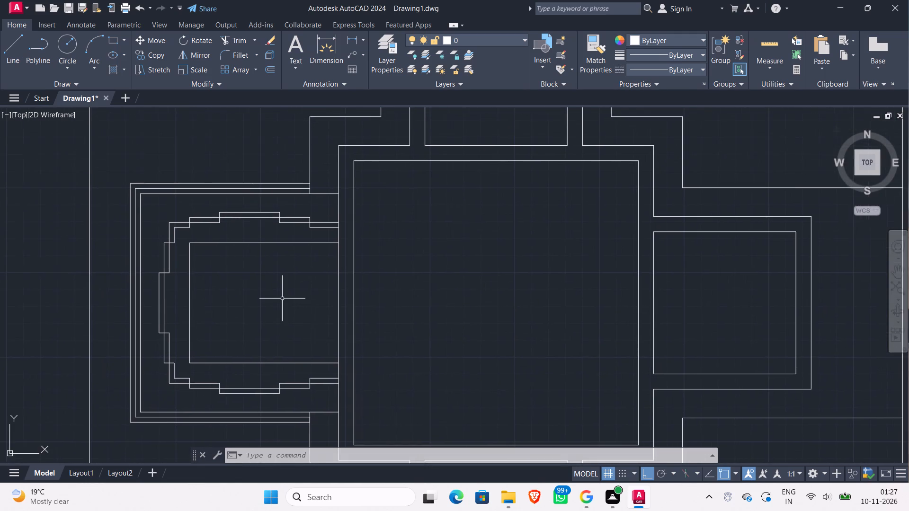
scroll(281, 299, down, 2)
middle_drag(672, 287, 555, 297)
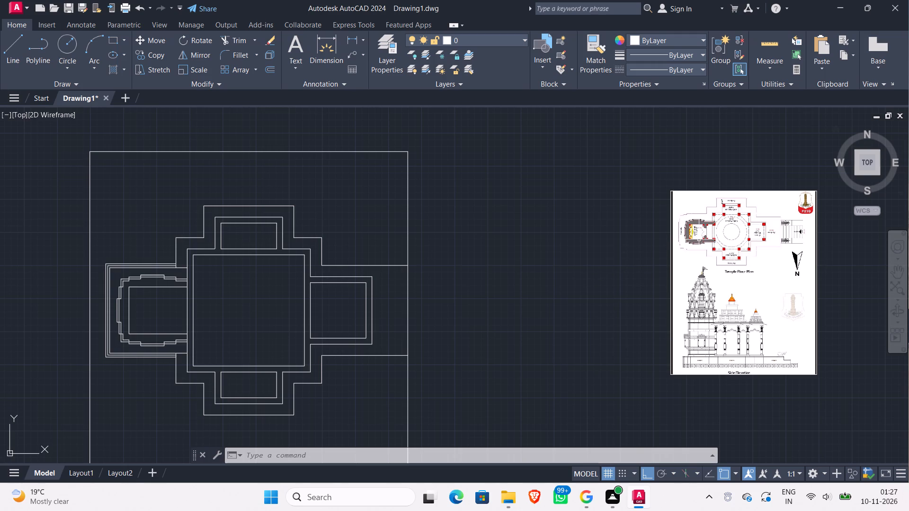
scroll(687, 247, up, 4)
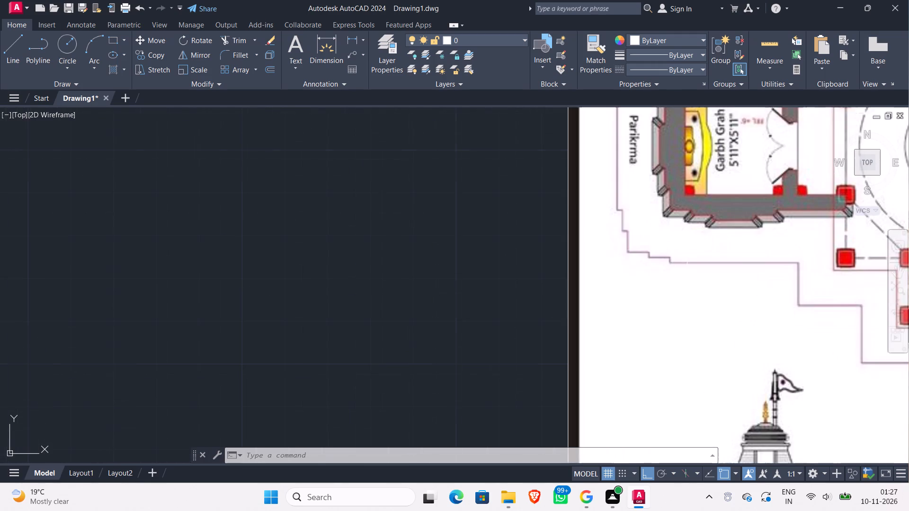
middle_drag(669, 224, 471, 381)
scroll(498, 352, down, 1)
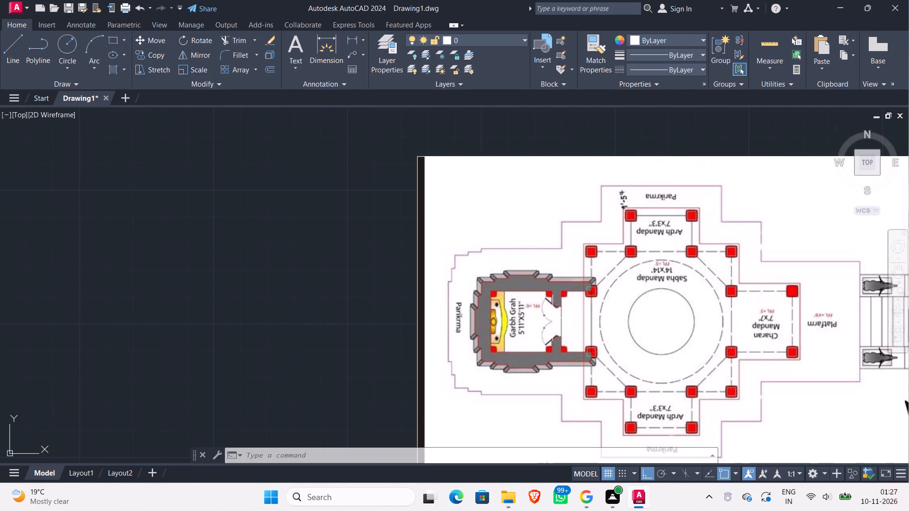
scroll(504, 314, up, 3)
scroll(417, 320, down, 2)
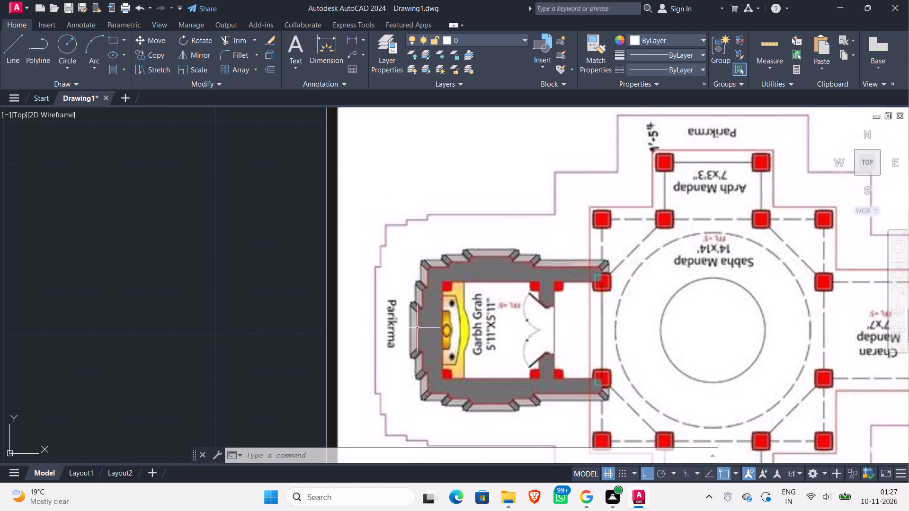
scroll(268, 329, down, 2)
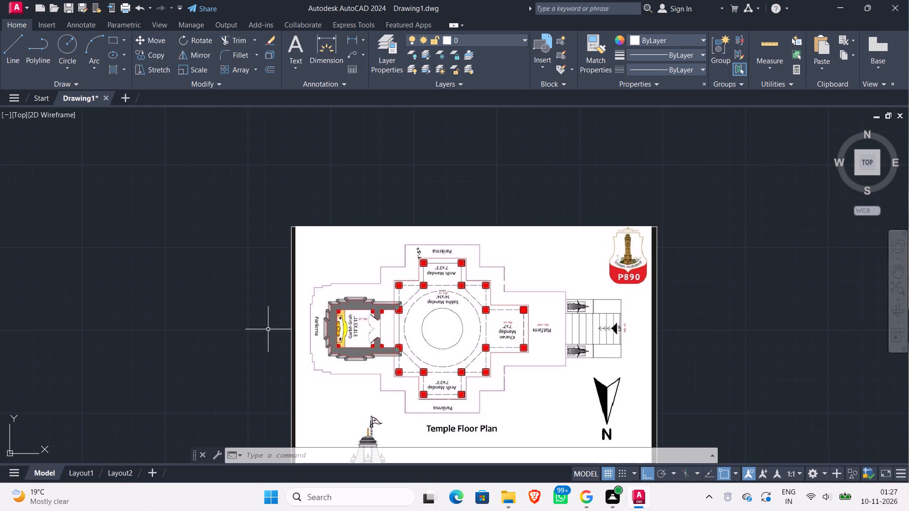
middle_drag(254, 339, 380, 301)
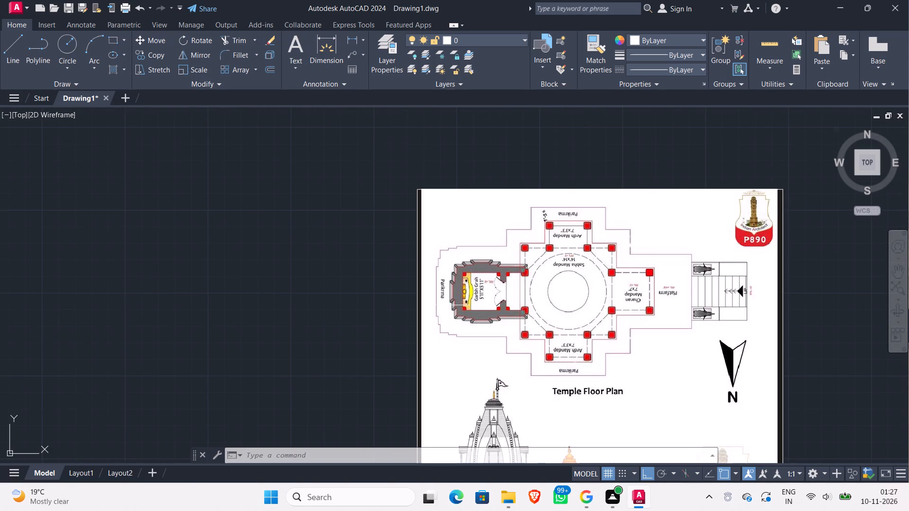
middle_drag(312, 321, 454, 278)
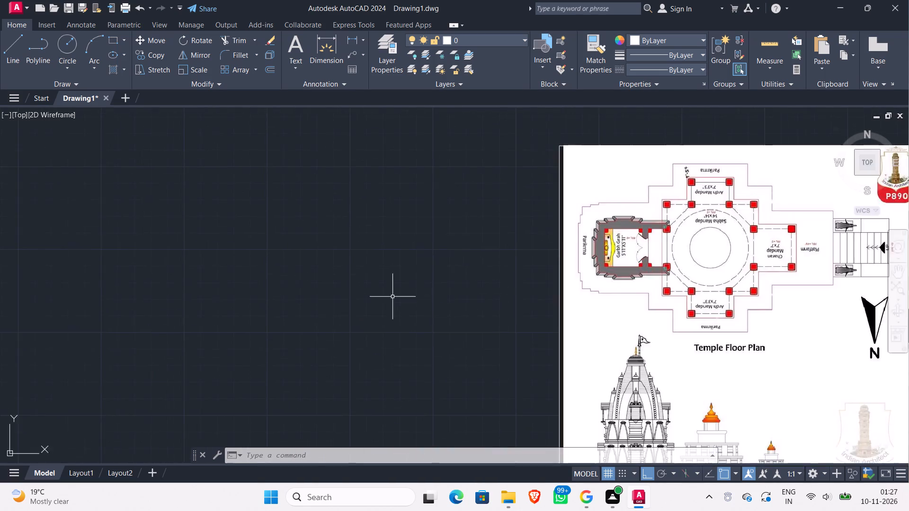
scroll(390, 299, down, 2)
middle_drag(246, 333, 355, 307)
scroll(608, 243, up, 4)
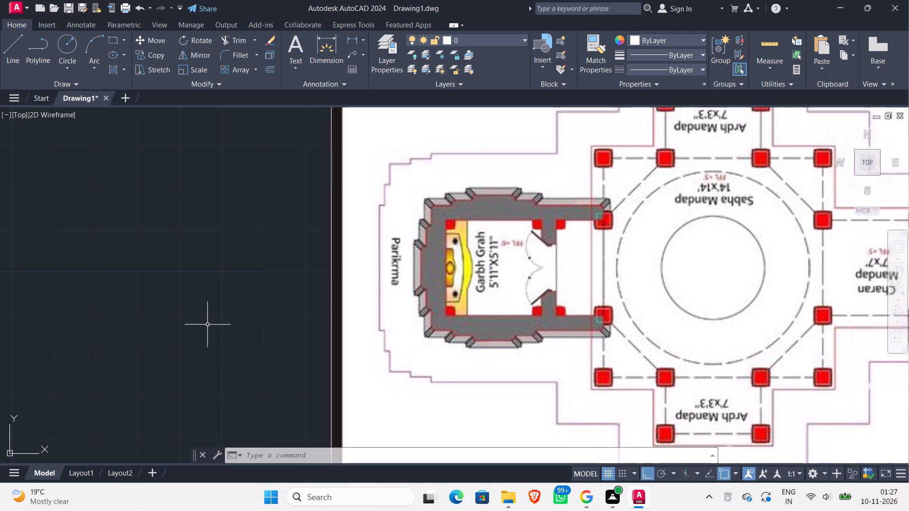
scroll(207, 325, down, 1)
middle_drag(208, 324, 521, 275)
scroll(419, 290, down, 2)
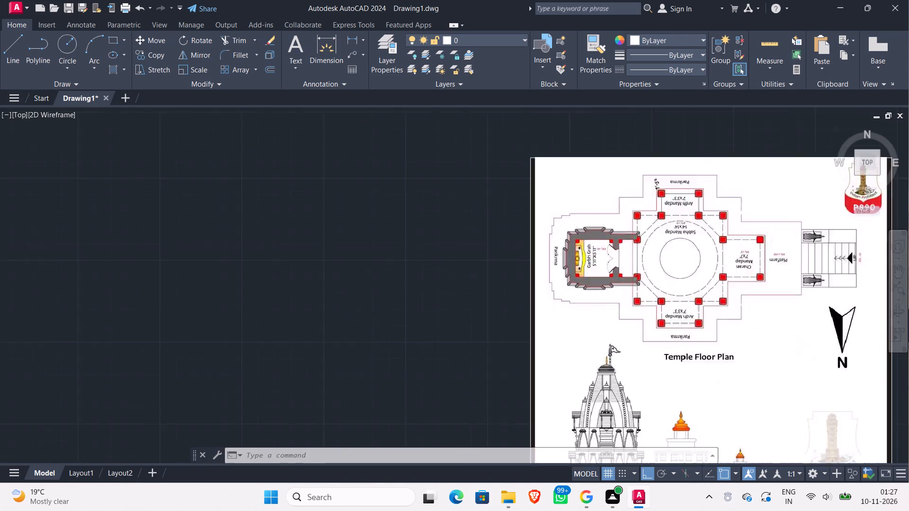
Inspect the drawn Garbh Grah's stepped wall lines, especially at its northwest corner.
middle_drag(269, 335, 731, 248)
middle_drag(341, 323, 241, 331)
scroll(241, 331, down, 1)
scroll(241, 331, up, 1)
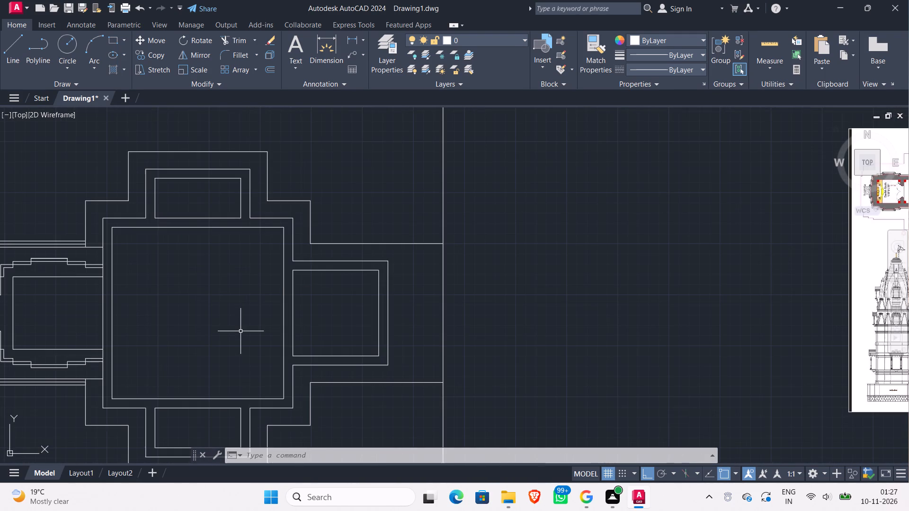
scroll(241, 331, down, 1)
scroll(66, 307, up, 2)
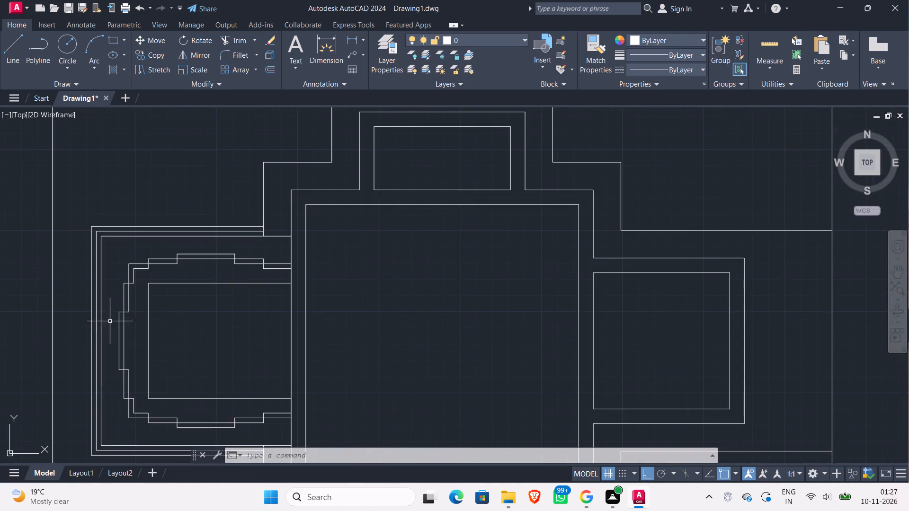
scroll(133, 306, up, 4)
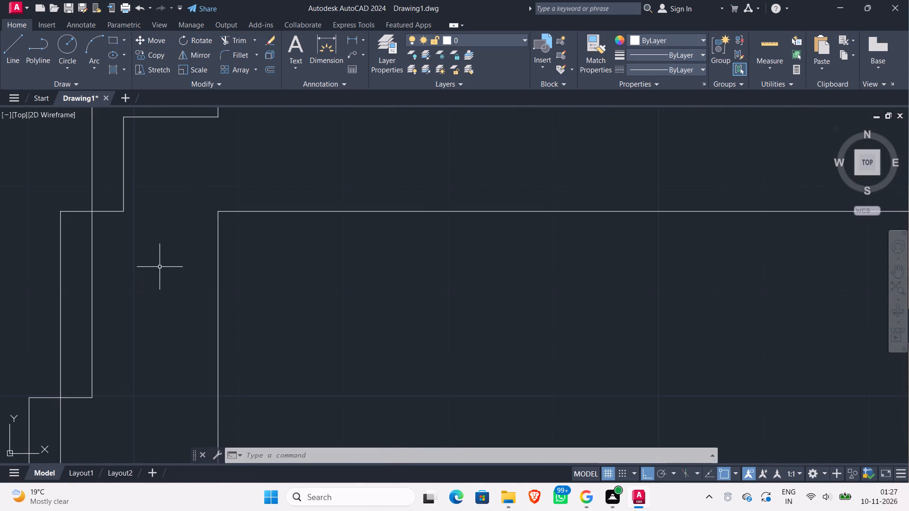
scroll(159, 268, down, 2)
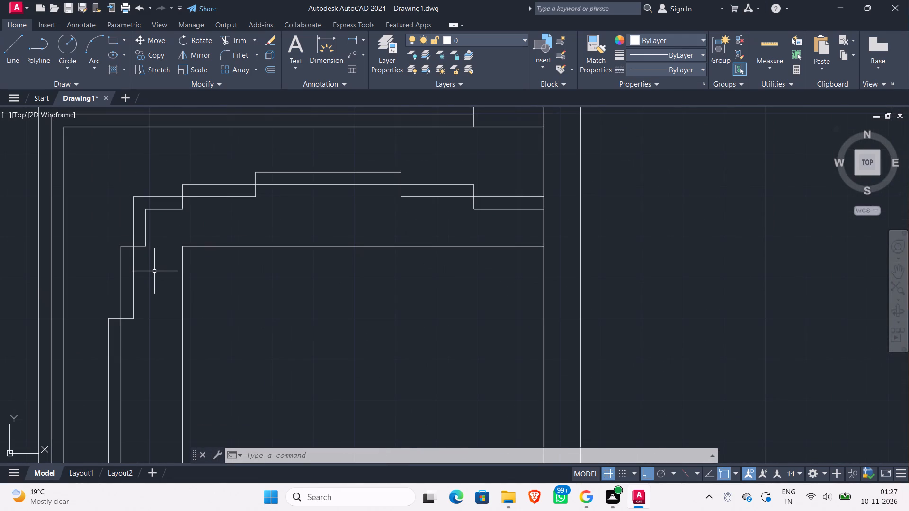
scroll(152, 269, down, 1)
scroll(152, 269, up, 2)
scroll(152, 269, down, 1)
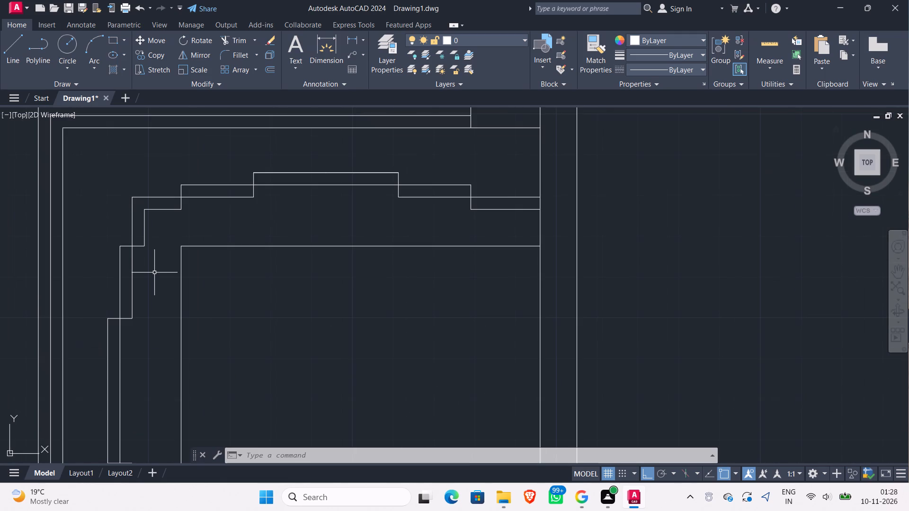
scroll(154, 273, down, 2)
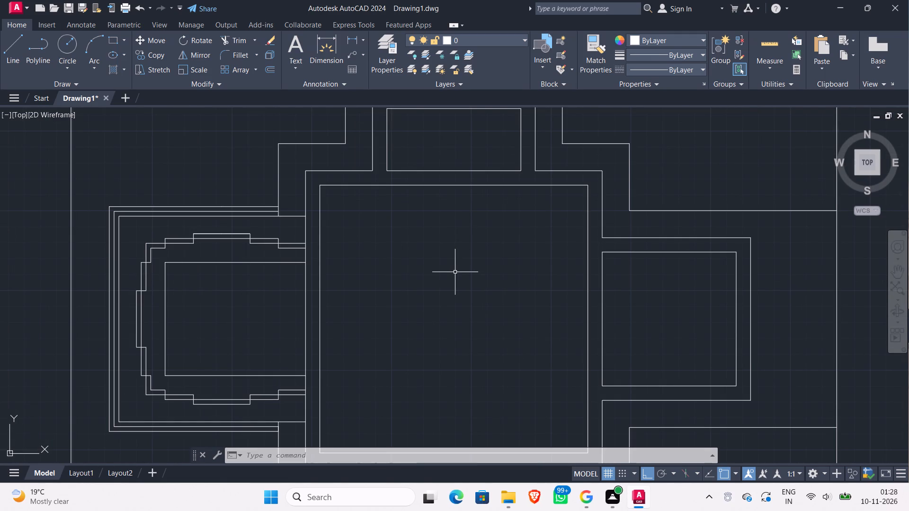
Compare the drawn Garbh Grah and the three lines around it with the stepped Parikrma edge in the reference floor plan.
middle_drag(453, 276, 324, 269)
scroll(324, 269, down, 2)
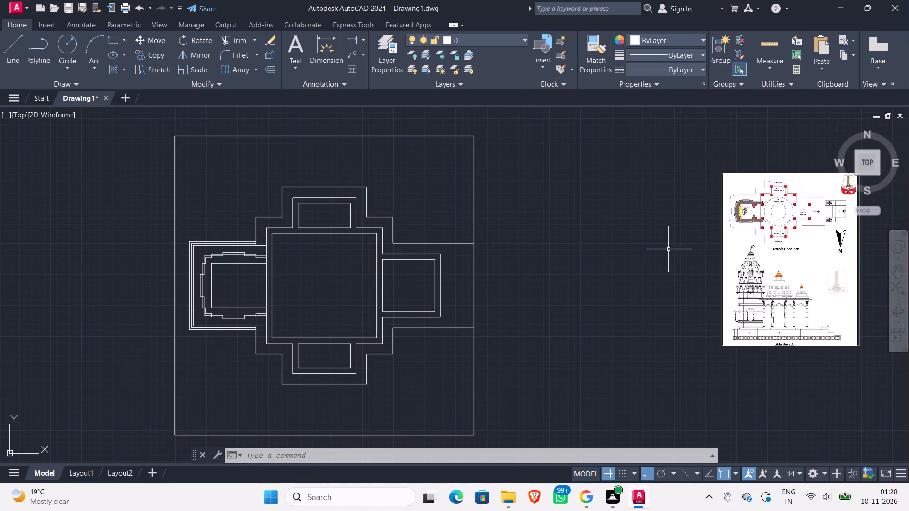
scroll(741, 214, up, 4)
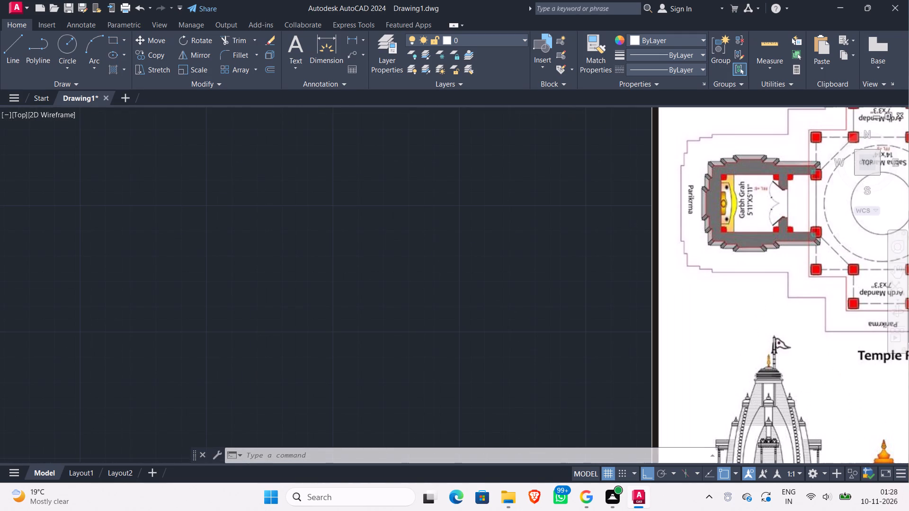
scroll(744, 213, down, 2)
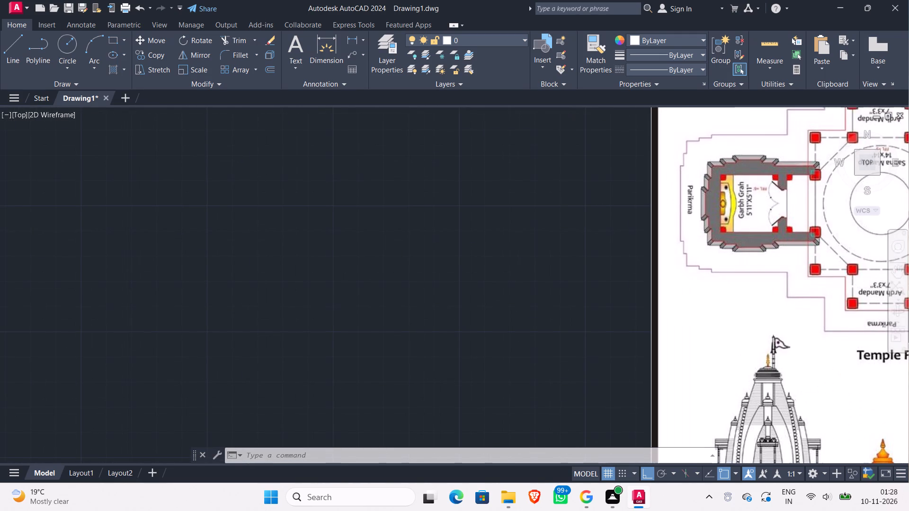
middle_drag(282, 341, 500, 318)
scroll(364, 338, down, 2)
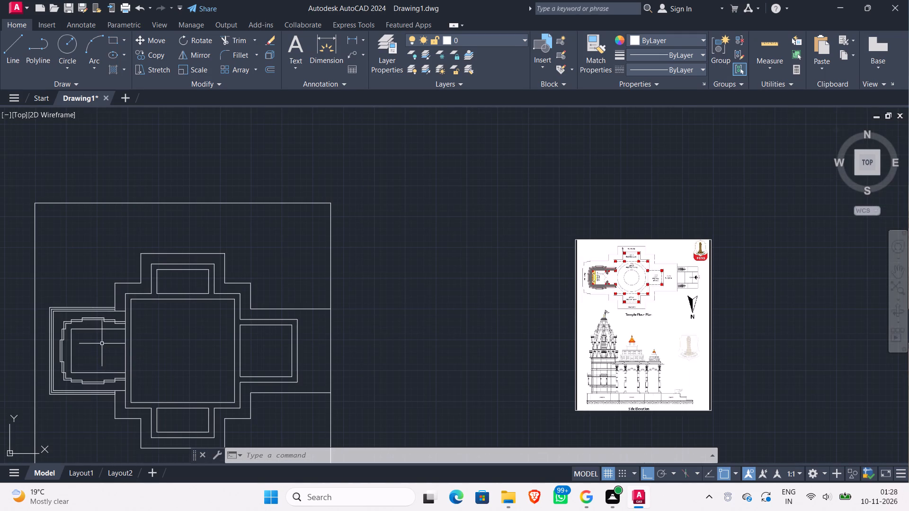
scroll(98, 340, up, 2)
middle_drag(99, 342, 208, 387)
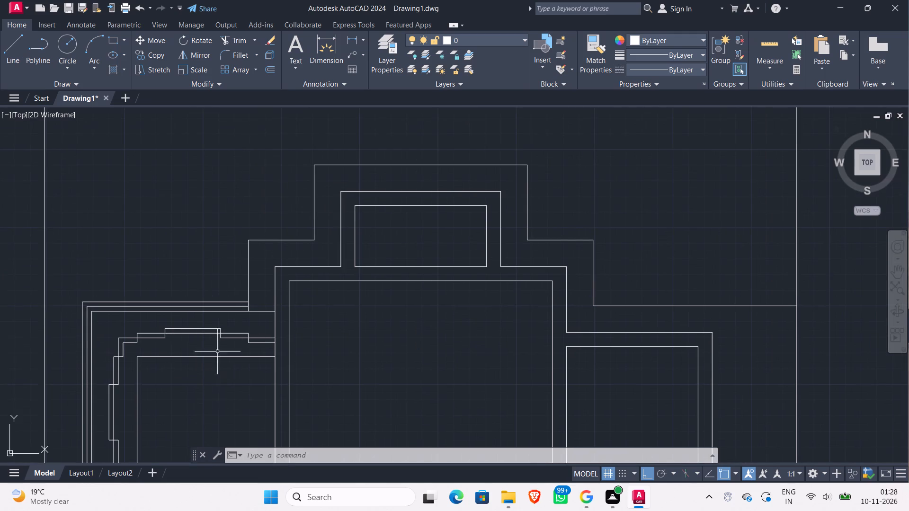
scroll(218, 345, up, 2)
middle_drag(242, 278, 237, 330)
scroll(237, 325, up, 1)
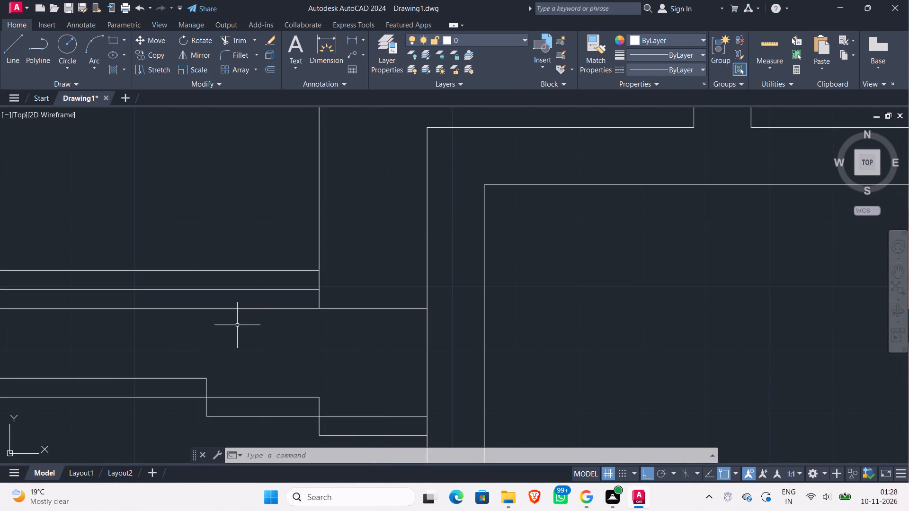
scroll(239, 331, down, 3)
middle_drag(239, 331, 140, 328)
scroll(138, 328, down, 2)
scroll(625, 274, up, 2)
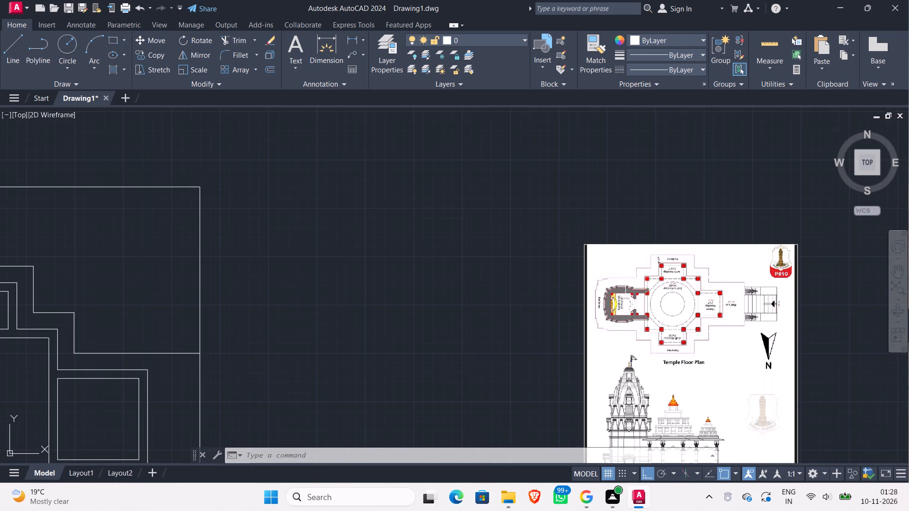
scroll(625, 274, down, 2)
scroll(143, 336, up, 1)
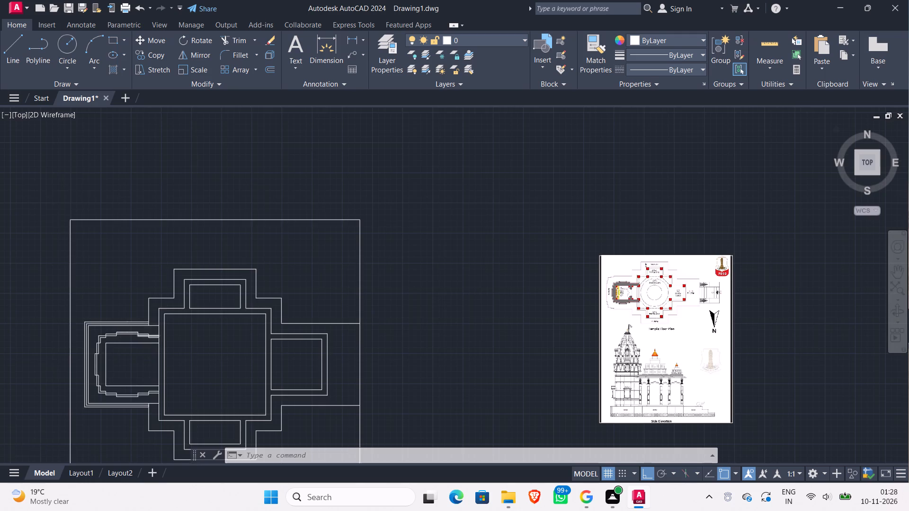
scroll(147, 319, up, 2)
middle_drag(159, 328, 256, 330)
scroll(203, 338, down, 2)
scroll(151, 339, up, 2)
middle_drag(143, 341, 193, 351)
scroll(528, 354, down, 1)
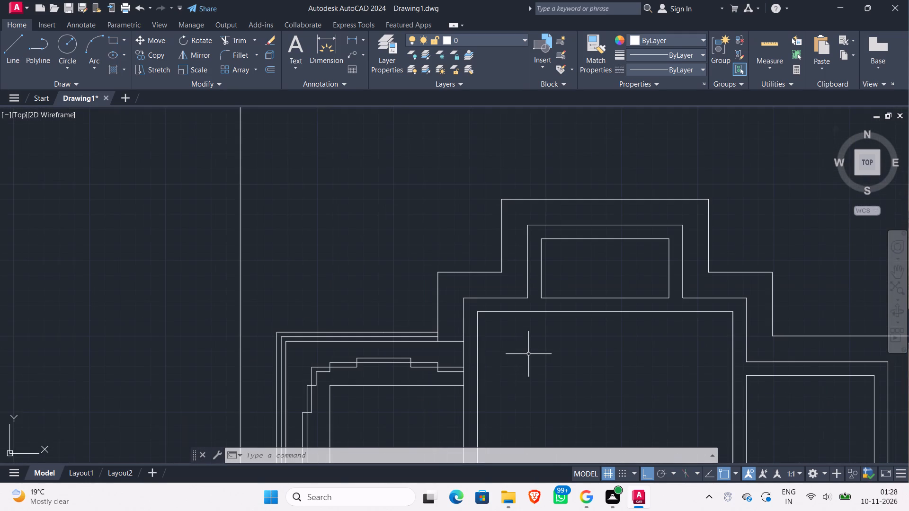
middle_drag(517, 354, 392, 320)
scroll(392, 321, down, 2)
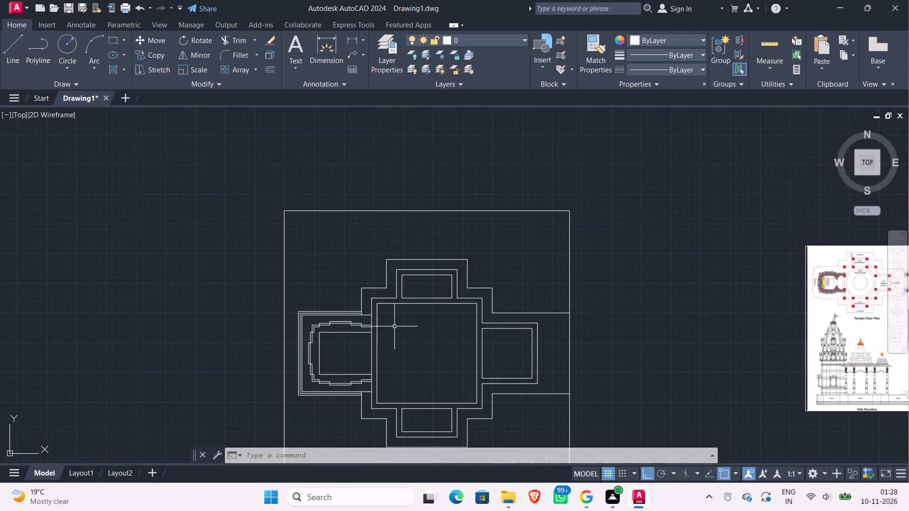
middle_drag(429, 339, 241, 364)
scroll(607, 310, up, 3)
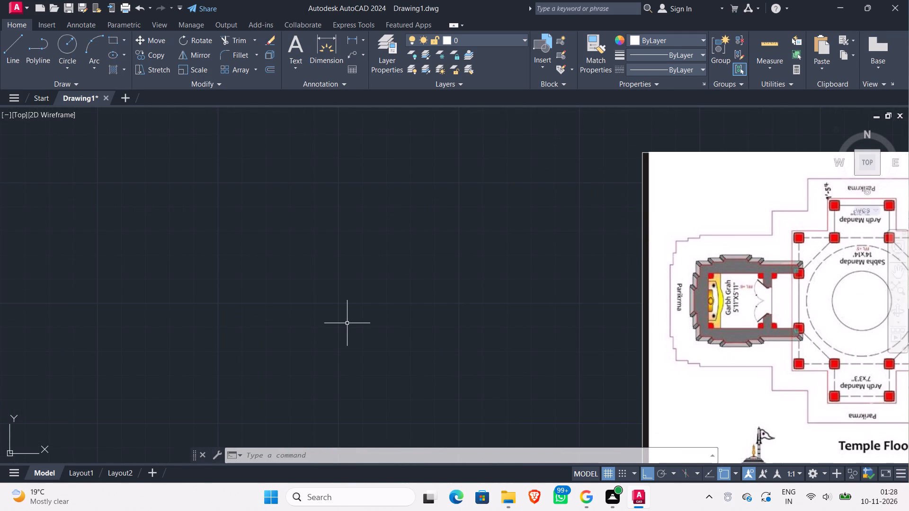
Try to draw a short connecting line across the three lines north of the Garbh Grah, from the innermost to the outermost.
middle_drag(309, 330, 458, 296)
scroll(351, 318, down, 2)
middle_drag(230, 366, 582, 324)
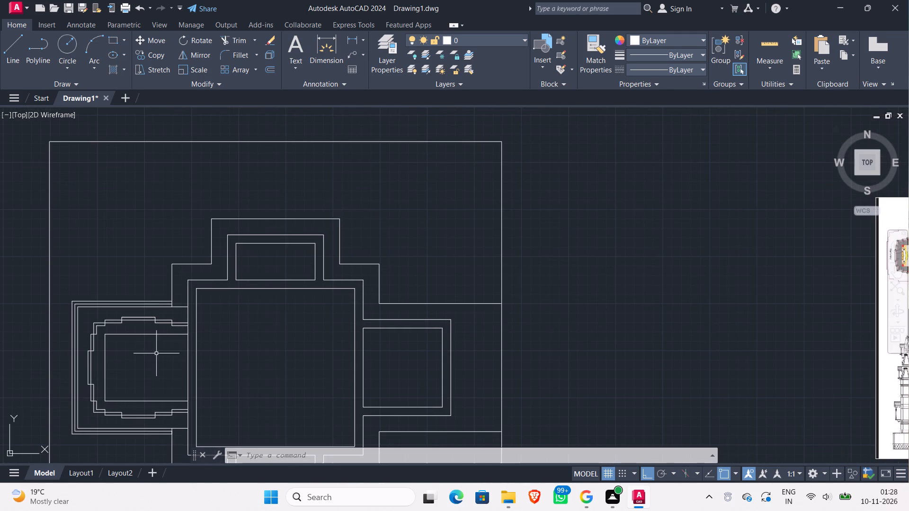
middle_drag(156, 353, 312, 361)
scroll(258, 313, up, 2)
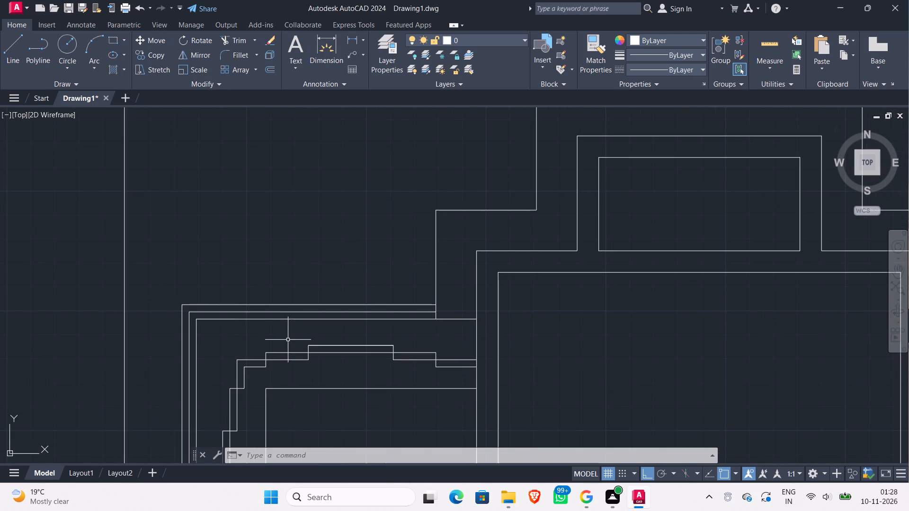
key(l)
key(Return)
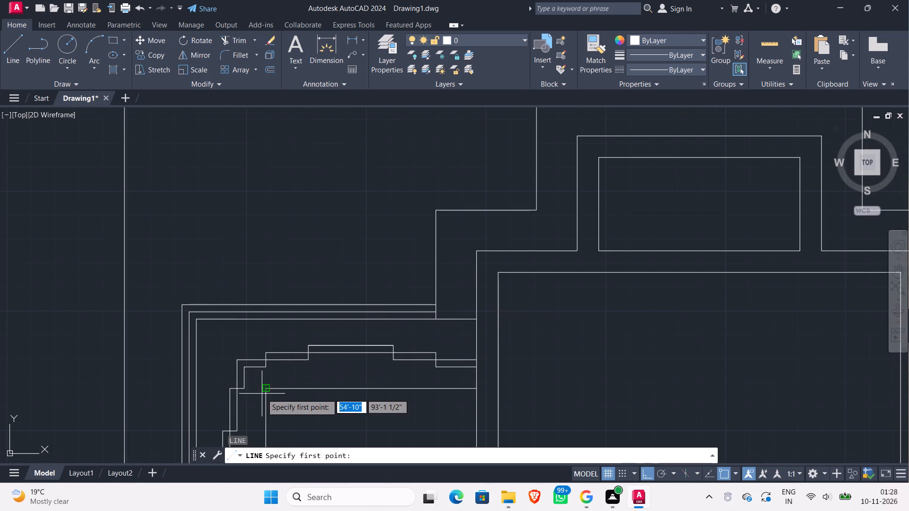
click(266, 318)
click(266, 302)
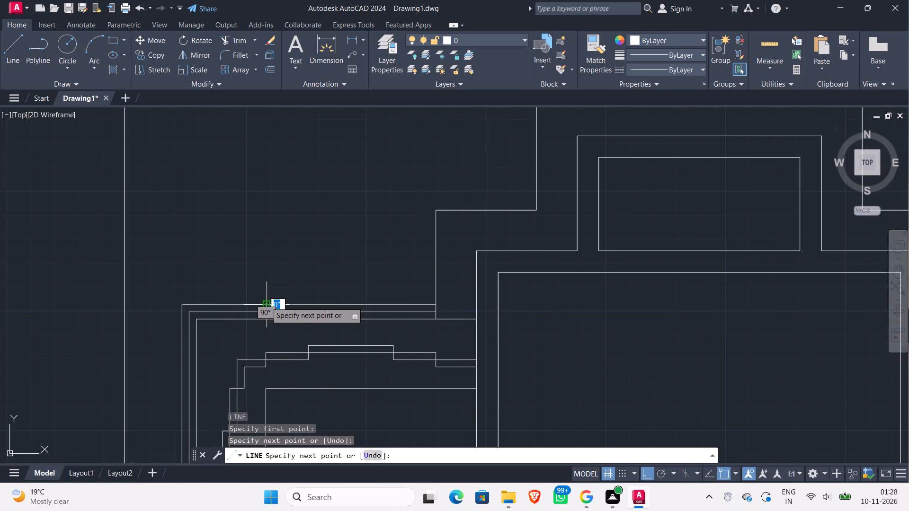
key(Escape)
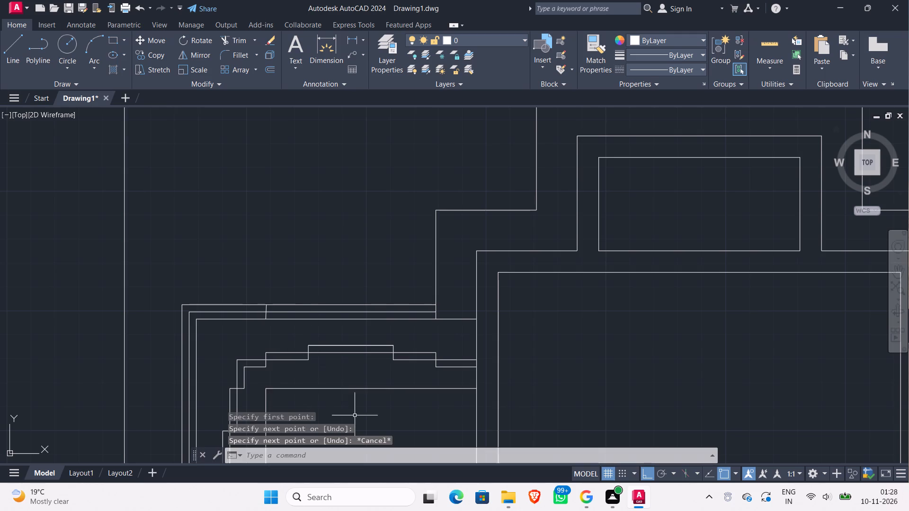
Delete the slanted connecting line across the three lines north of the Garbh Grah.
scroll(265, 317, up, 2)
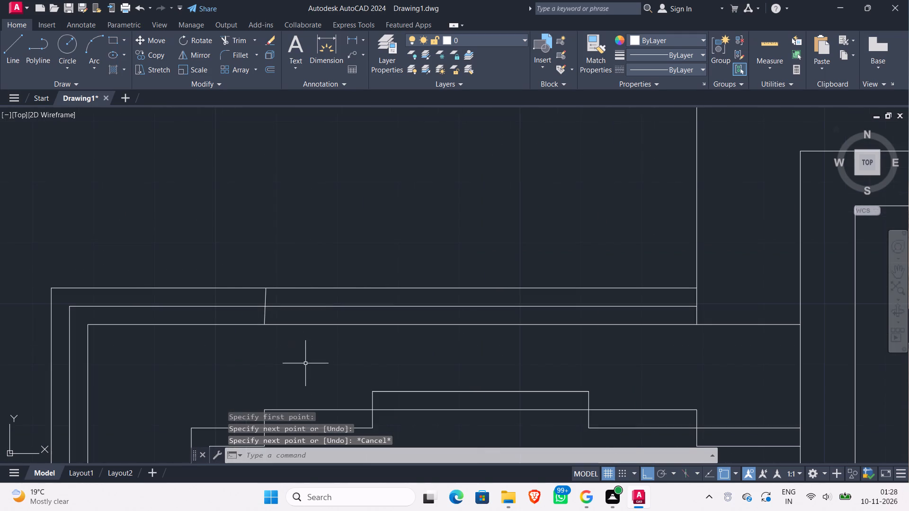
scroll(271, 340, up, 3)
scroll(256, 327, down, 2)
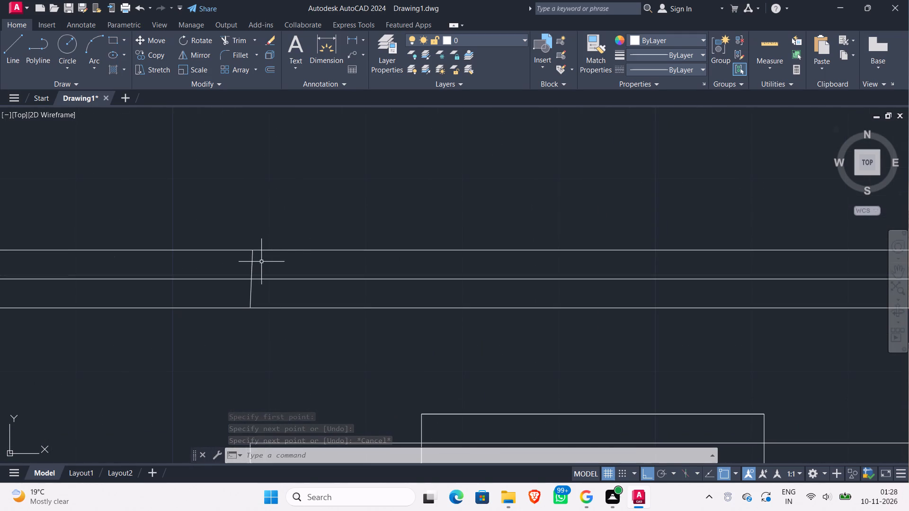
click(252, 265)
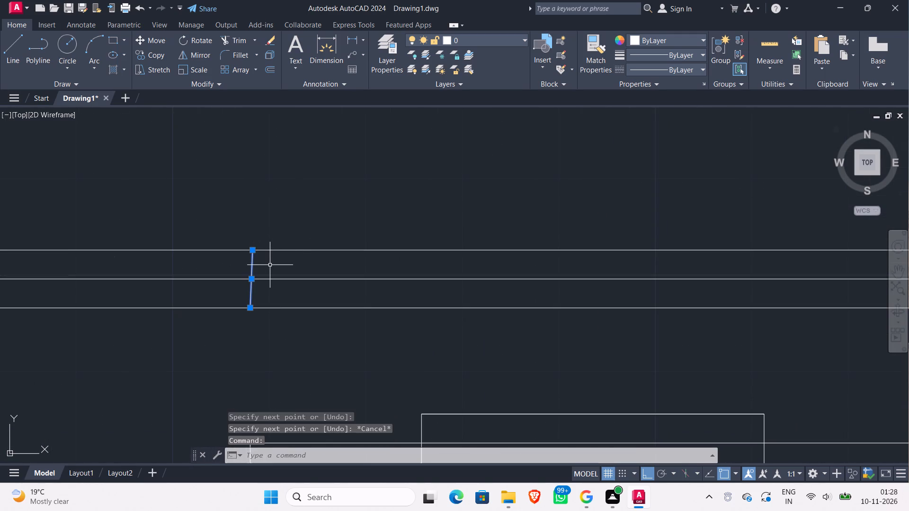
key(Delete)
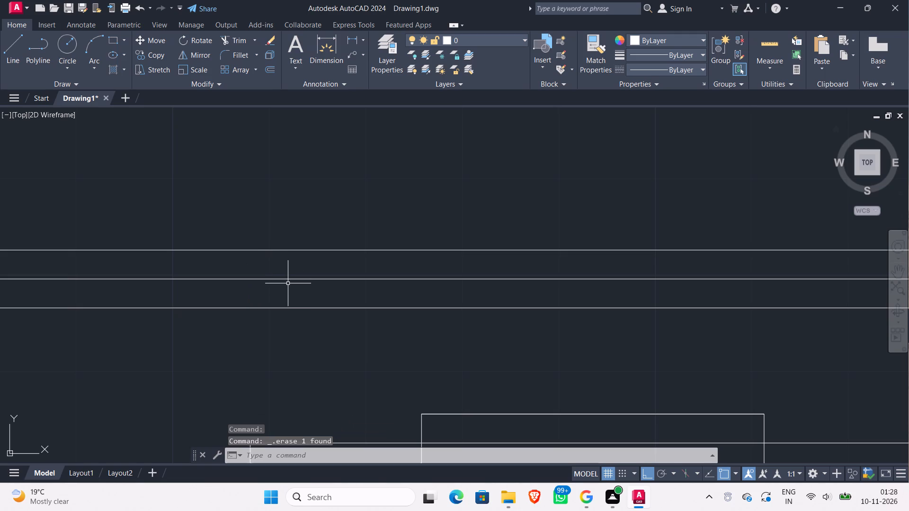
Draw a 6" vertical line across the three lines north of the Garbh Grah, aligned with the stepped wall's northwest corner.
key(l)
key(Return)
middle_drag(235, 340, 284, 242)
scroll(251, 306, down, 1)
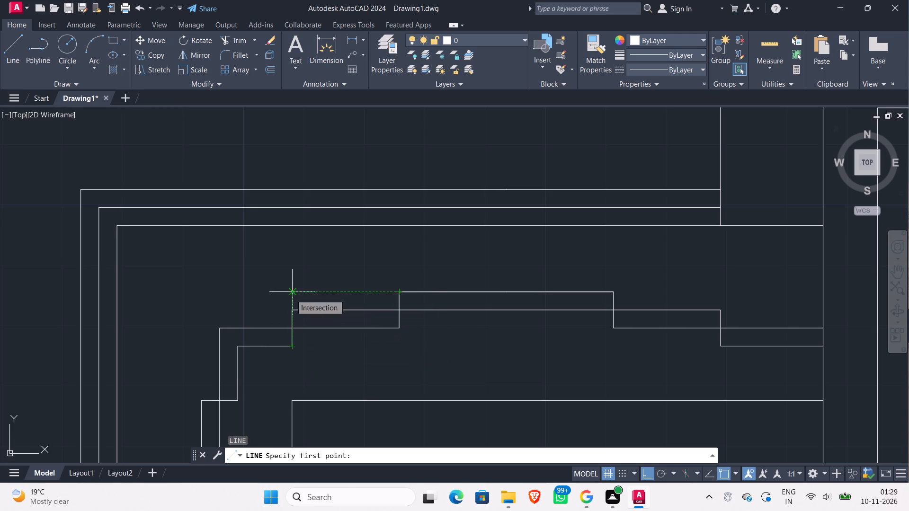
click(292, 228)
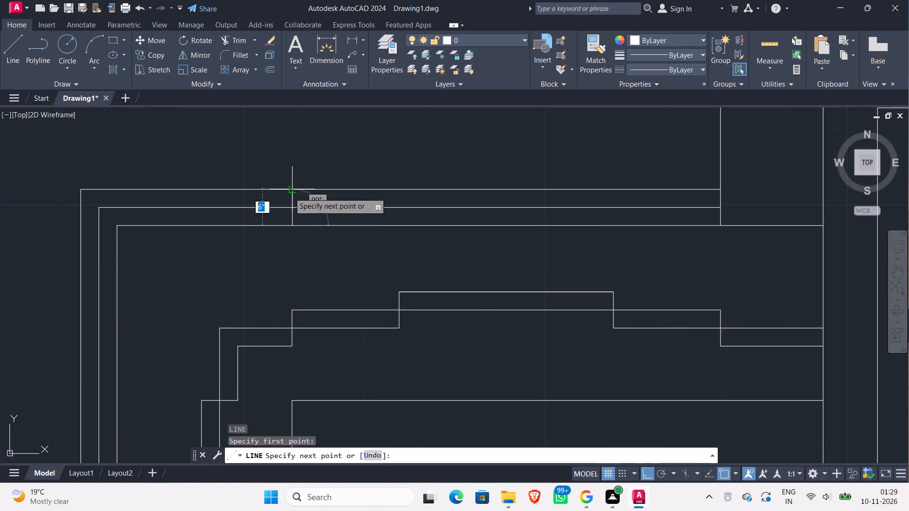
click(289, 193)
key(Escape)
Draw a vertical line about 2'-2" long from the stepped wall's southwest corner south to the outermost surrounding line.
scroll(321, 256, down, 1)
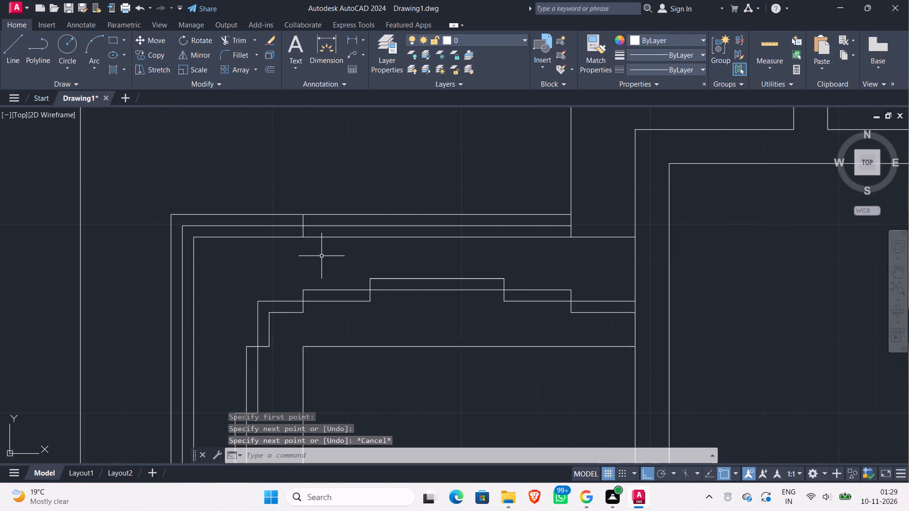
middle_drag(321, 255, 303, 166)
scroll(321, 323, down, 1)
middle_drag(322, 325, 311, 213)
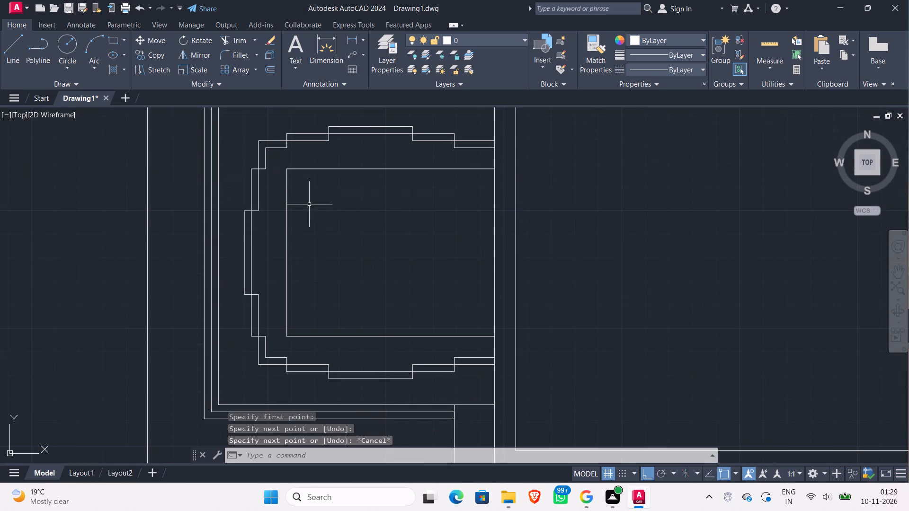
key(l)
key(Return)
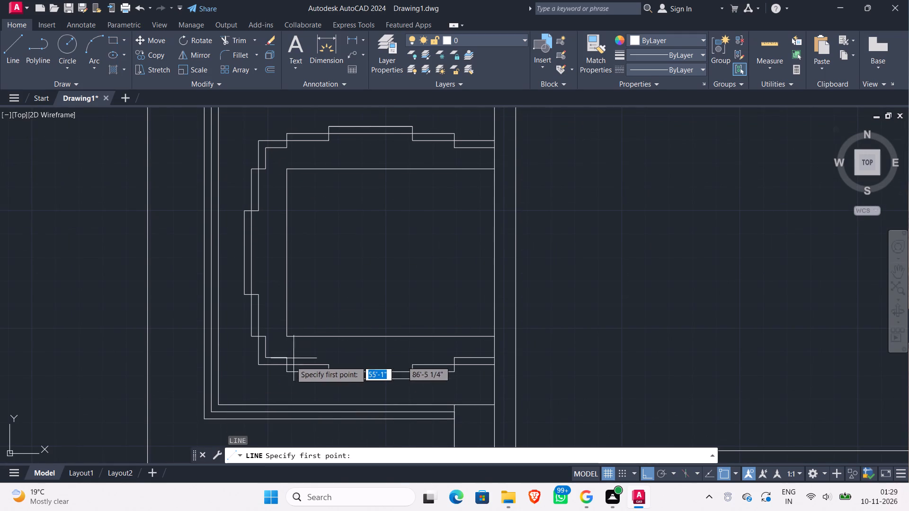
click(287, 353)
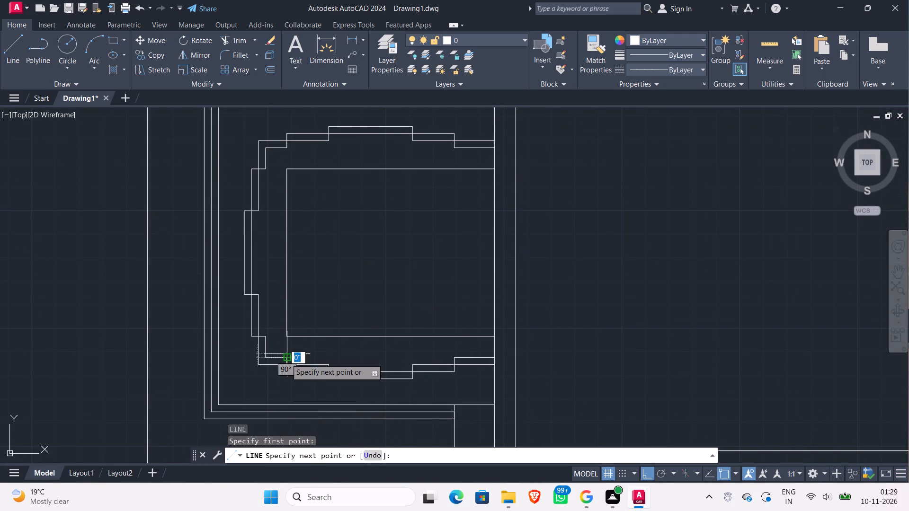
scroll(286, 420, up, 2)
click(286, 419)
key(Escape)
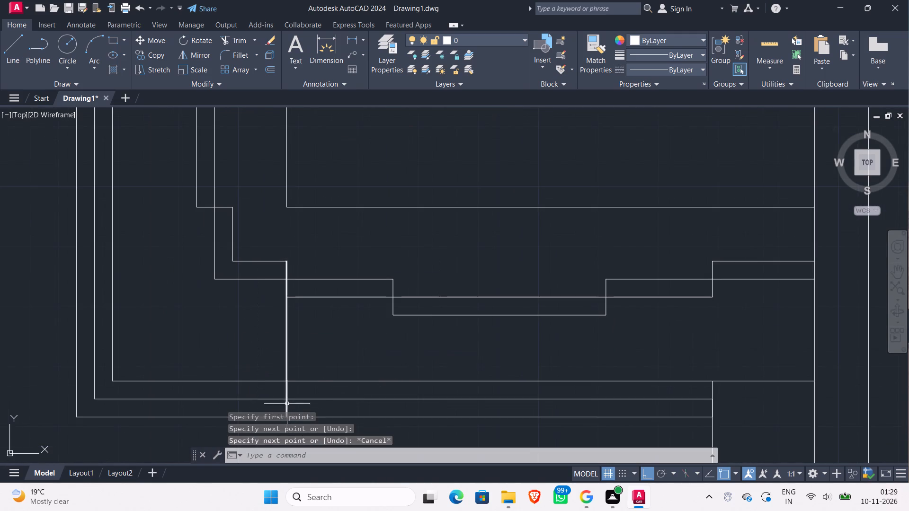
Trim the new southwest vertical line between the stepped Garbh Grah wall and the innermost surrounding line.
text(tr)
key(Return)
key(Return)
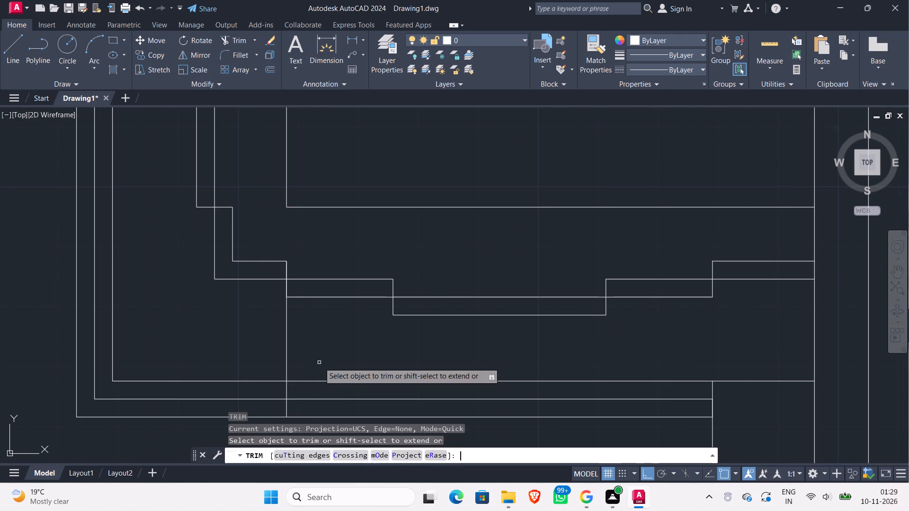
click(308, 353)
click(232, 352)
scroll(287, 283, up, 1)
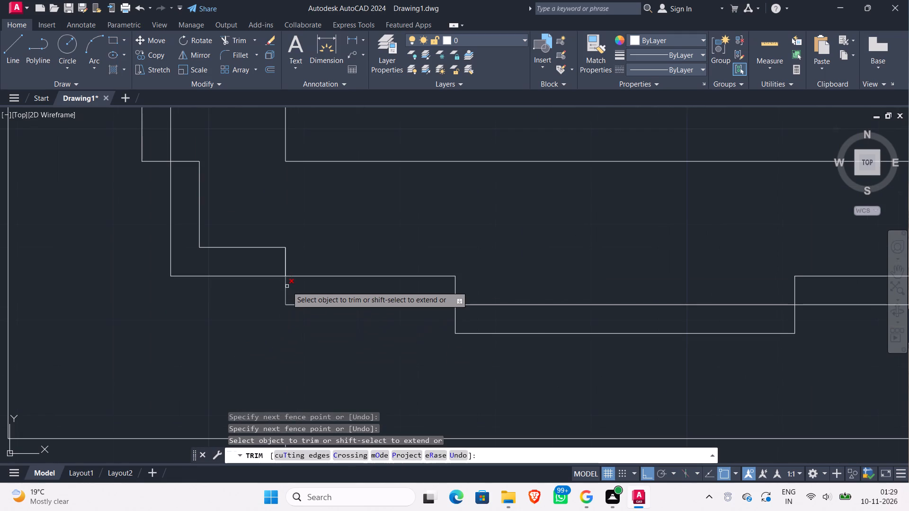
click(285, 290)
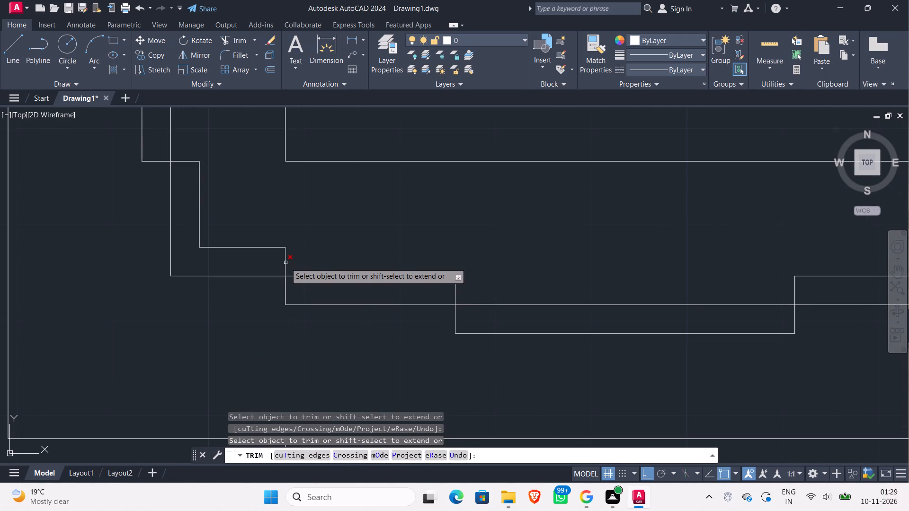
click(285, 262)
Compare the short vertical lines around the Garbh Grah with the stepped Parikrma edge in the reference floor plan.
scroll(294, 343, down, 2)
middle_drag(294, 344, 296, 284)
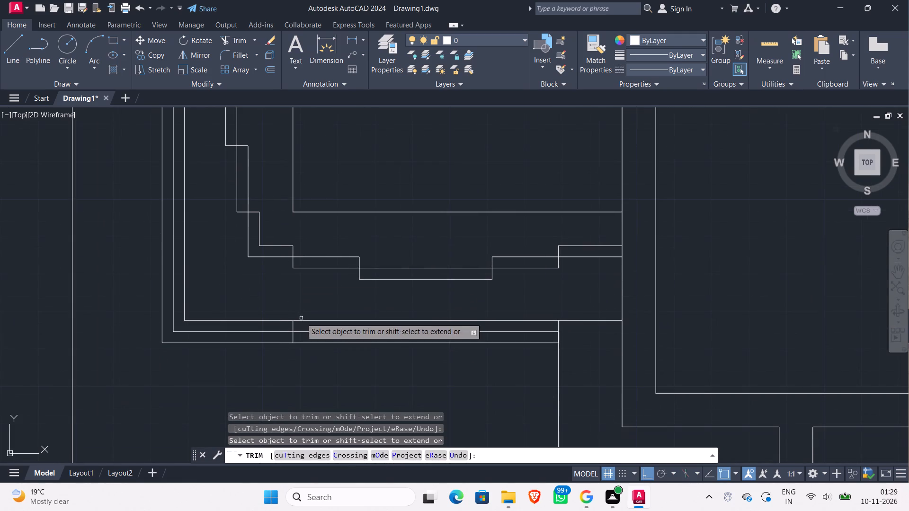
scroll(307, 296, down, 2)
middle_drag(313, 289, 311, 322)
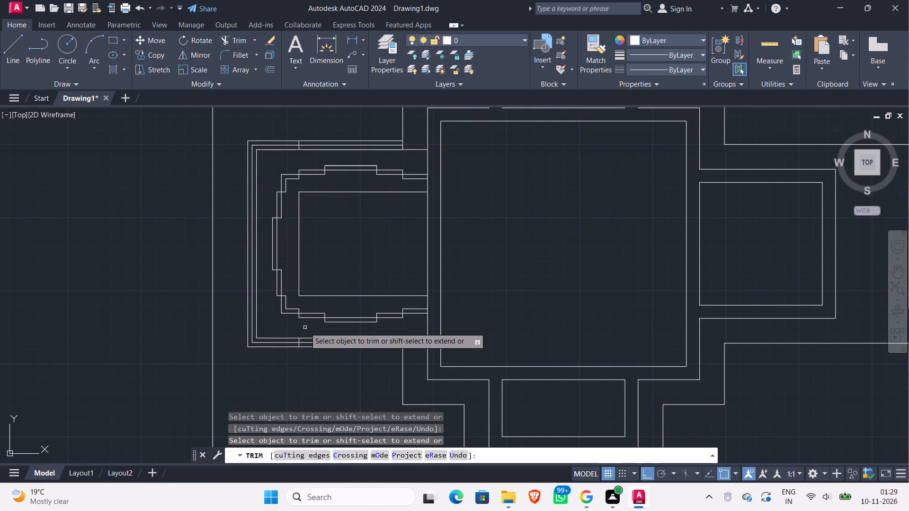
scroll(305, 327, down, 2)
scroll(783, 214, up, 2)
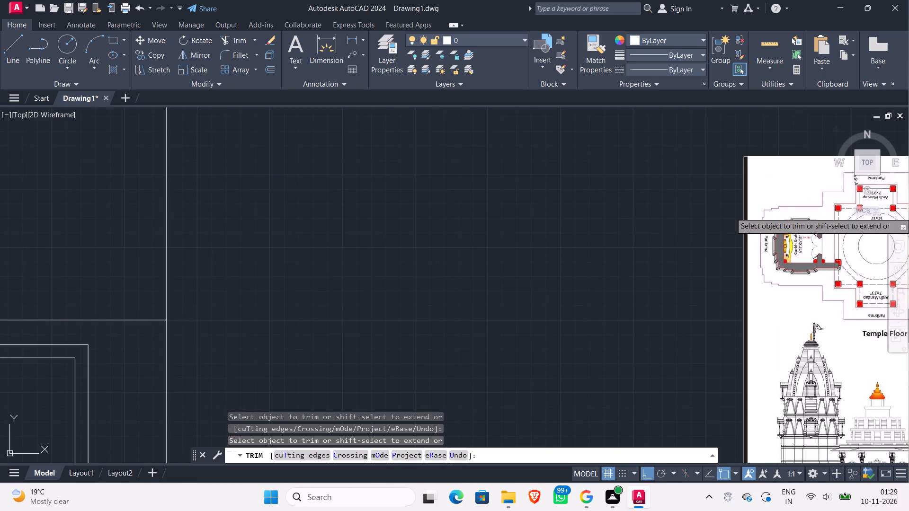
scroll(786, 212, down, 3)
scroll(493, 244, up, 2)
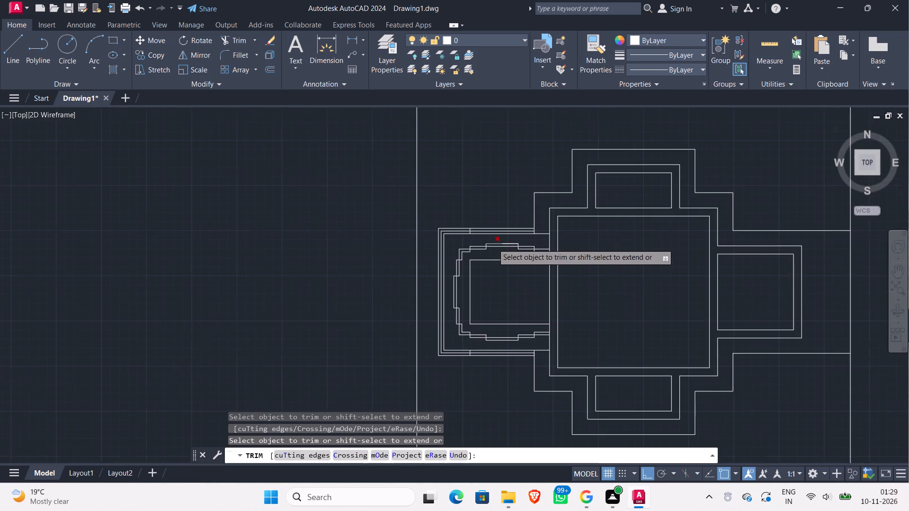
Trim the inner two lines north of the Garbh Grah between the short vertical line and the northwest Parikrma corner.
scroll(470, 239, up, 4)
click(495, 207)
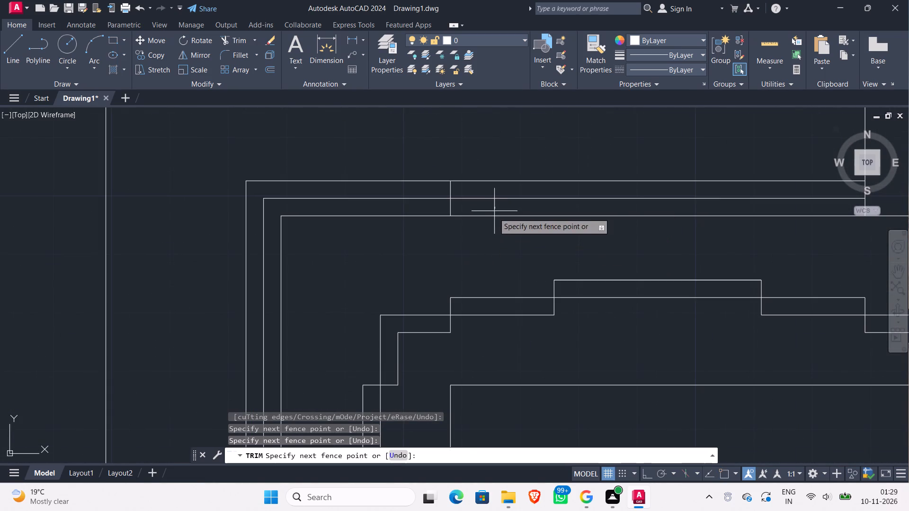
click(490, 228)
scroll(521, 232, down, 2)
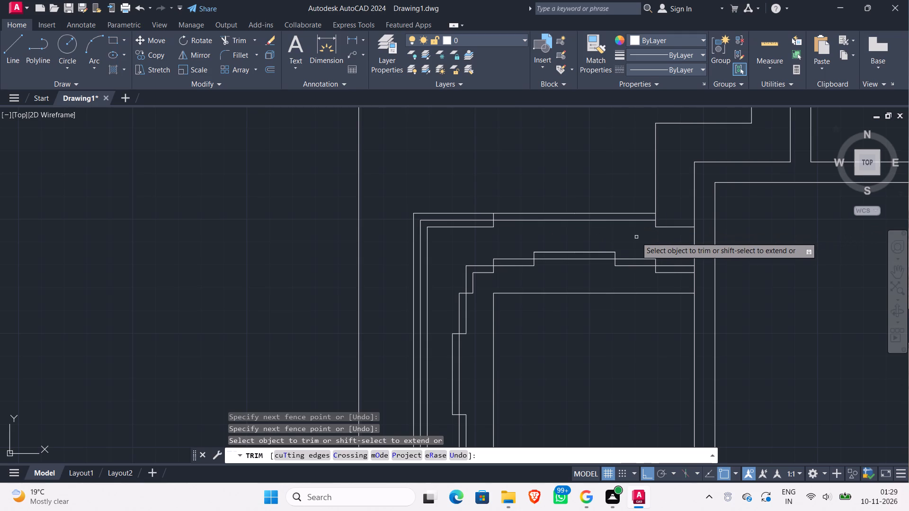
scroll(509, 230, up, 1)
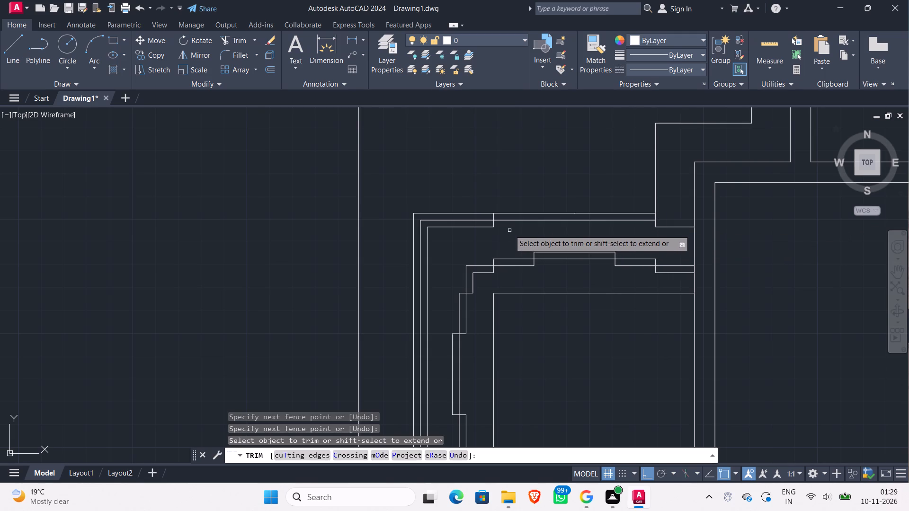
click(514, 211)
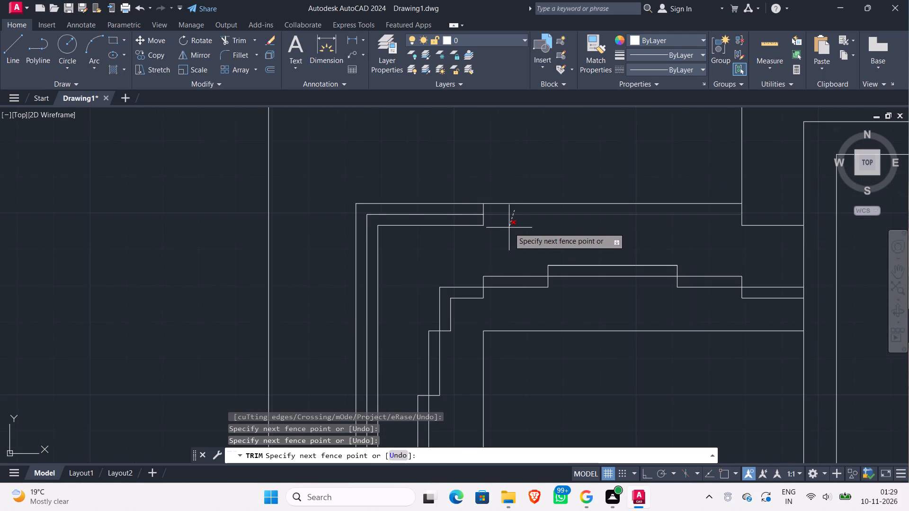
click(509, 228)
Trim the leftover vertical and horizontal stubs at the Parikrma corner northeast of the Garbh Grah.
click(719, 216)
click(764, 239)
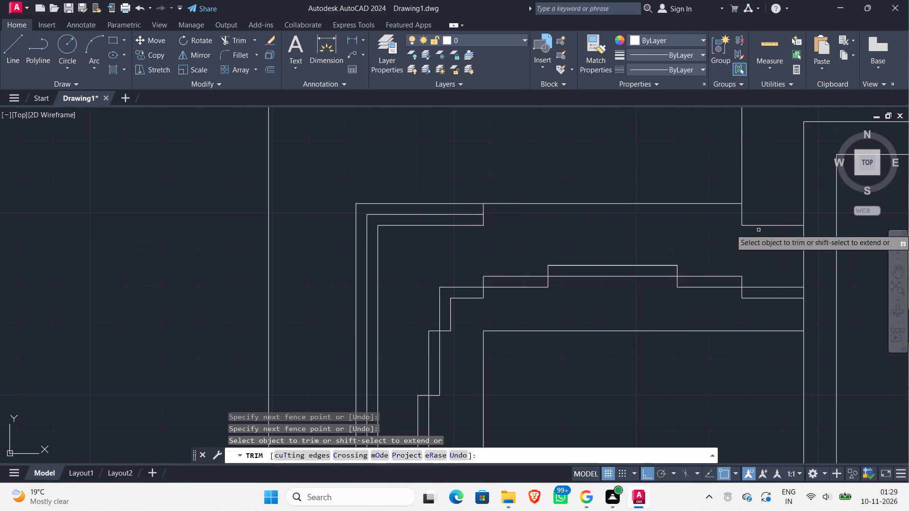
click(766, 231)
click(711, 220)
click(730, 214)
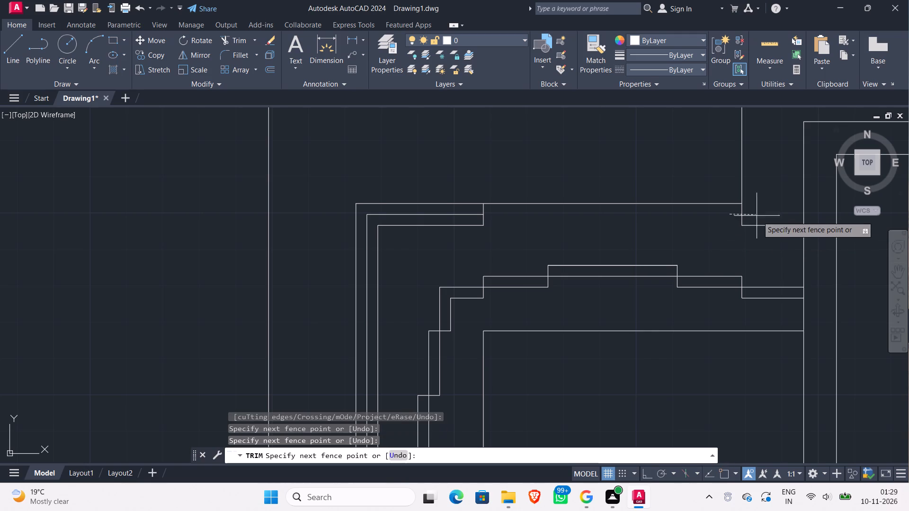
drag(766, 225, 769, 238)
click(764, 215)
click(772, 239)
scroll(734, 251, down, 1)
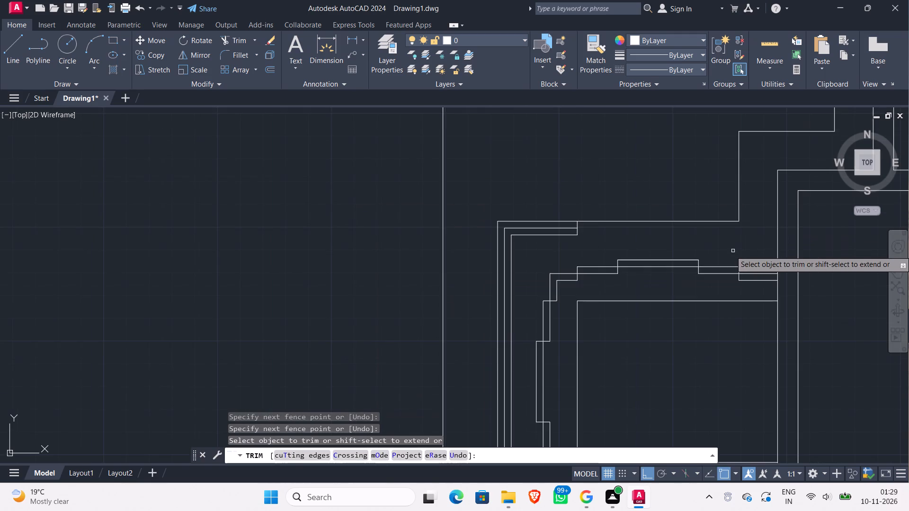
Trim the inner two lines south of the Garbh Grah between the short vertical line and the southwest Parikrma corner.
middle_drag(732, 251, 547, 220)
scroll(546, 220, down, 2)
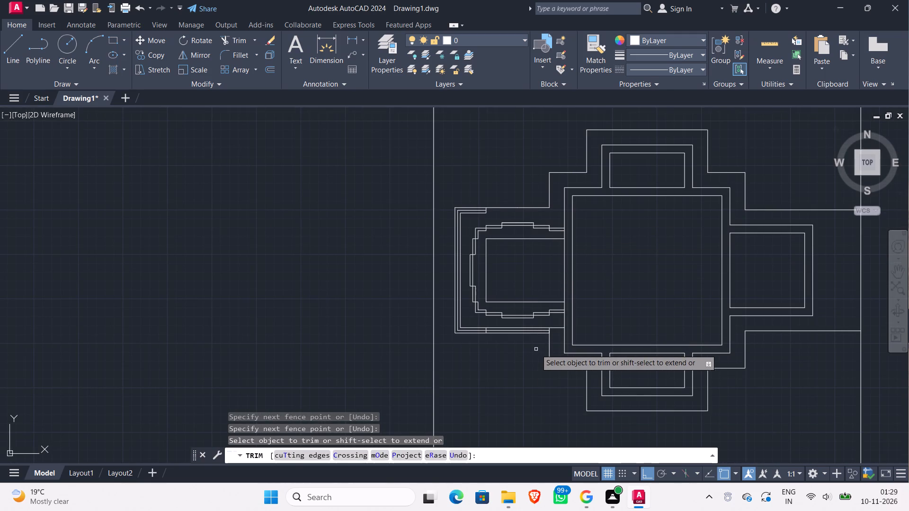
scroll(520, 338, up, 3)
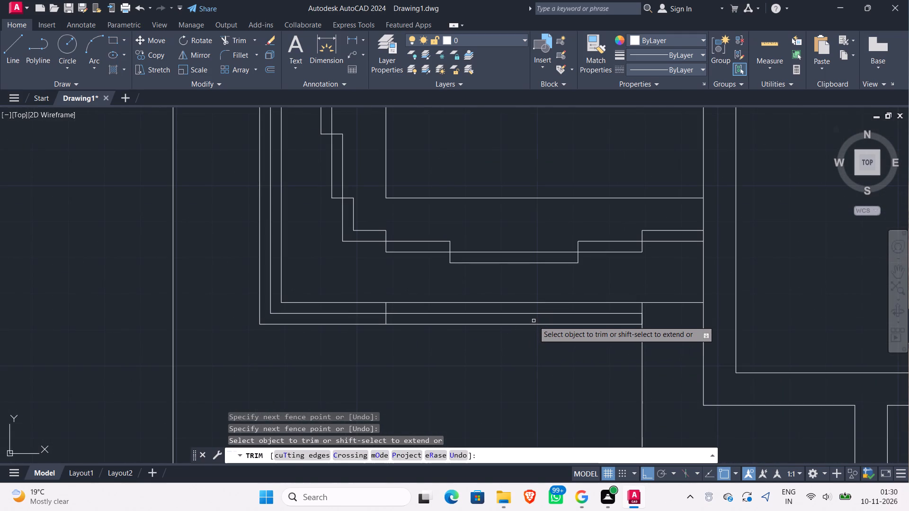
click(534, 320)
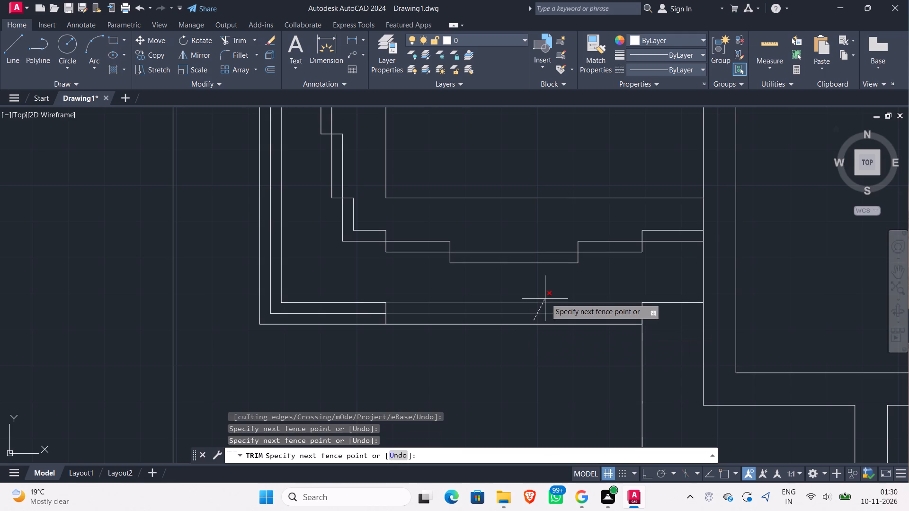
click(545, 298)
scroll(576, 293, down, 3)
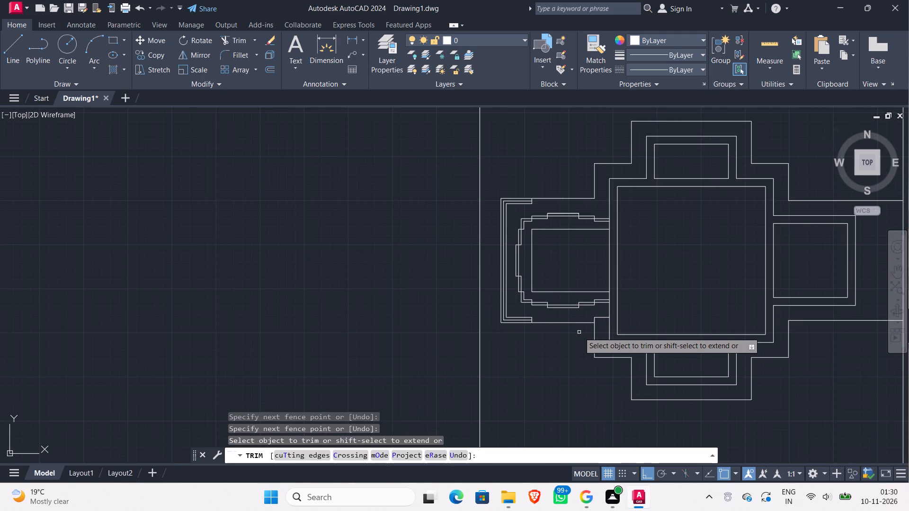
scroll(601, 327, up, 2)
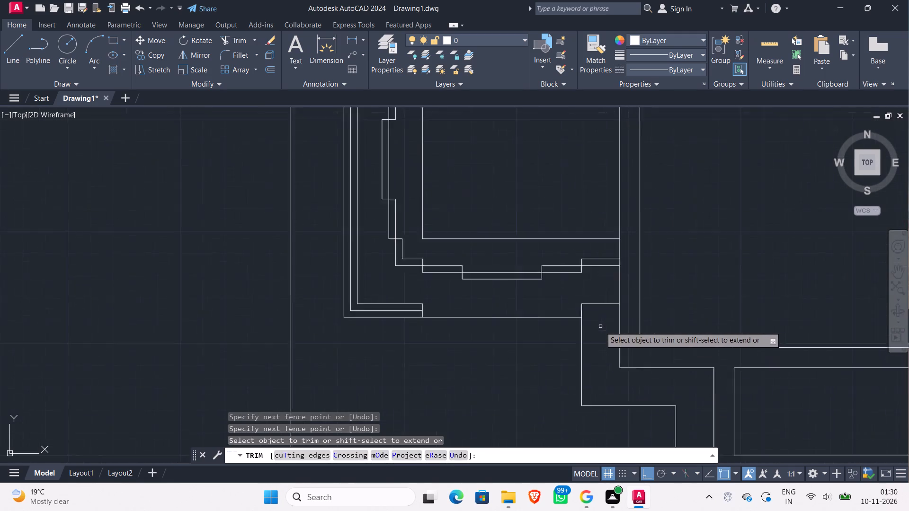
Trim the leftover horizontal and vertical stubs at the Parikrma corner southeast of the Garbh Grah.
scroll(600, 326, up, 1)
click(555, 303)
click(595, 285)
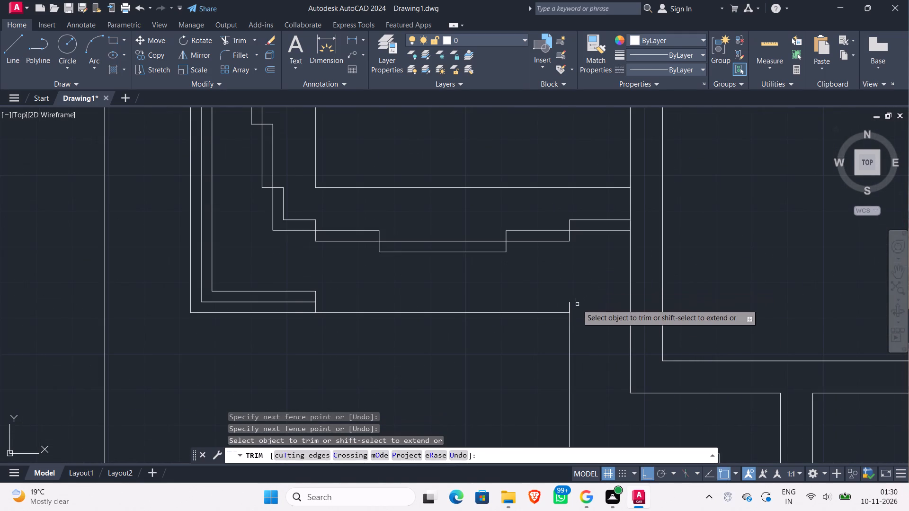
click(577, 305)
click(560, 305)
scroll(594, 289, down, 1)
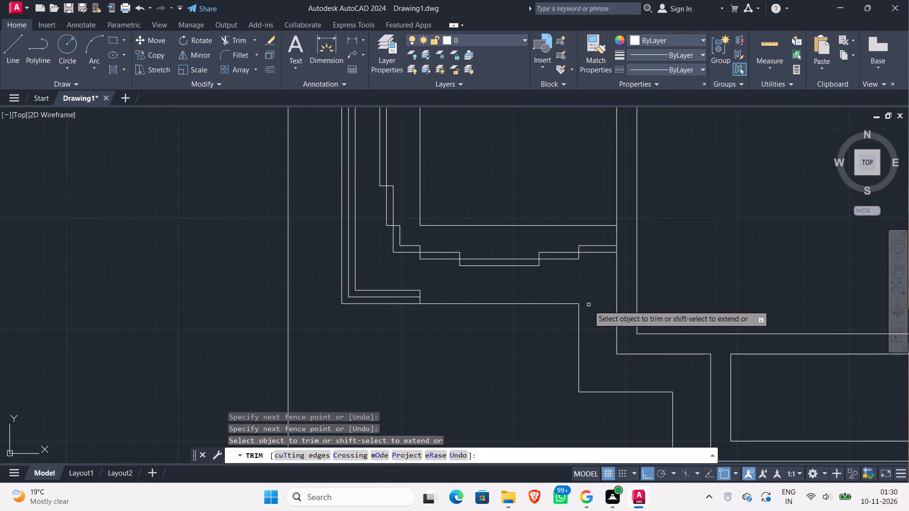
Inspect the trimmed Parikrma corners south and west of the Garbh Grah for leftover line ends.
scroll(588, 305, up, 7)
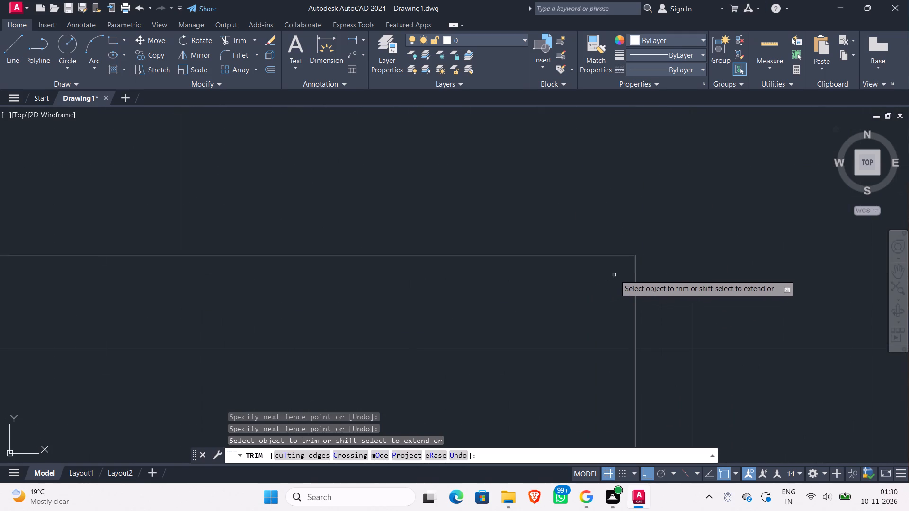
scroll(619, 269, up, 3)
scroll(623, 264, down, 12)
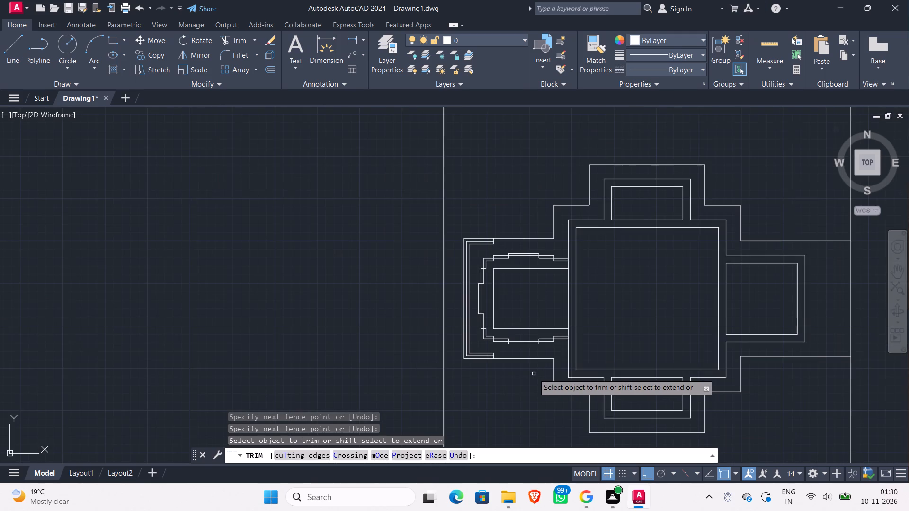
scroll(486, 361, up, 2)
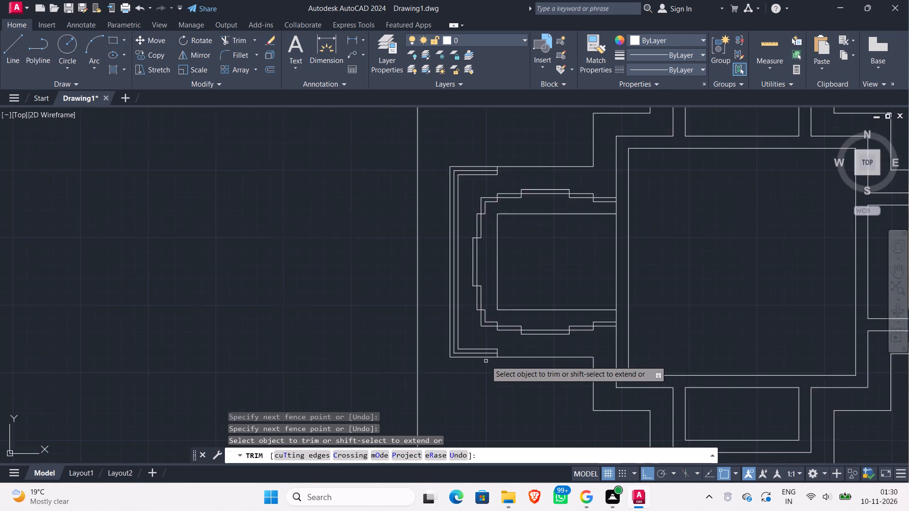
scroll(486, 361, up, 1)
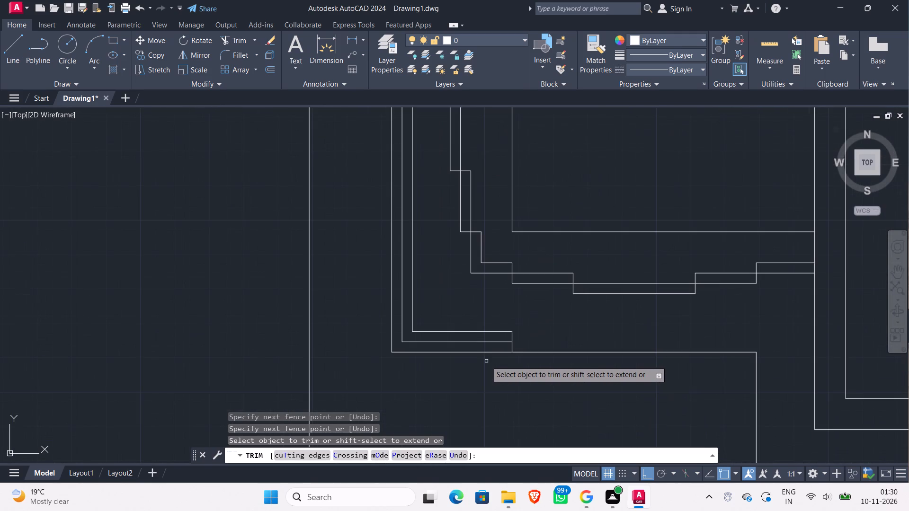
scroll(480, 362, down, 3)
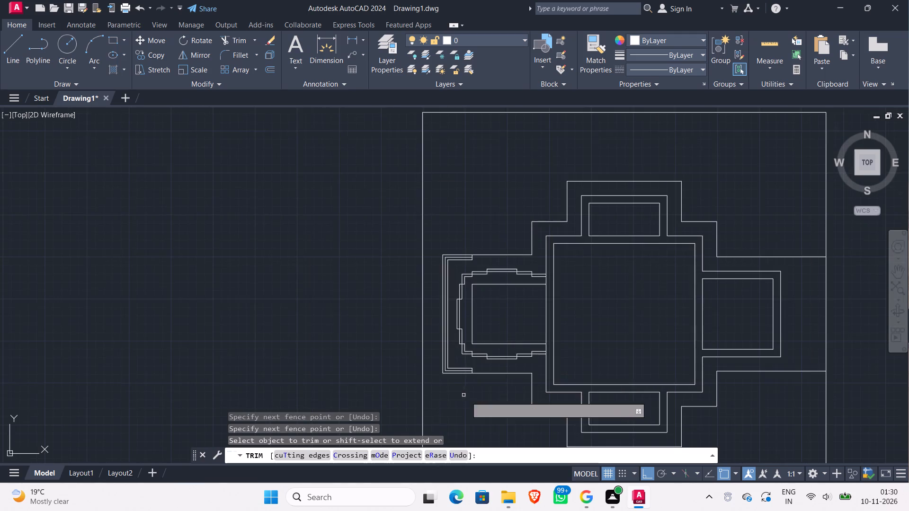
middle_drag(475, 396, 330, 420)
middle_drag(361, 345, 396, 308)
scroll(339, 296, up, 2)
key(Escape)
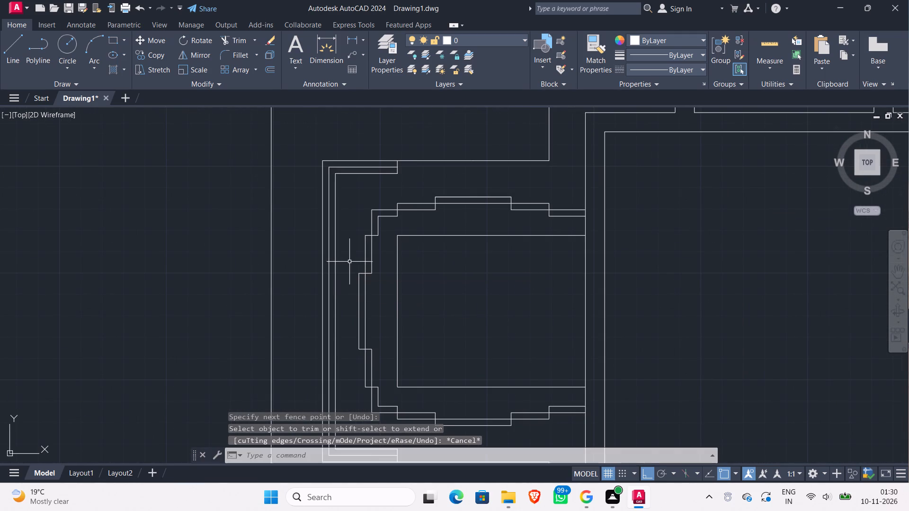
Draw two 6" horizontal lines across the three western Parikrma lines, level with the Garbh Grah's north and south edges.
key(l)
key(Return)
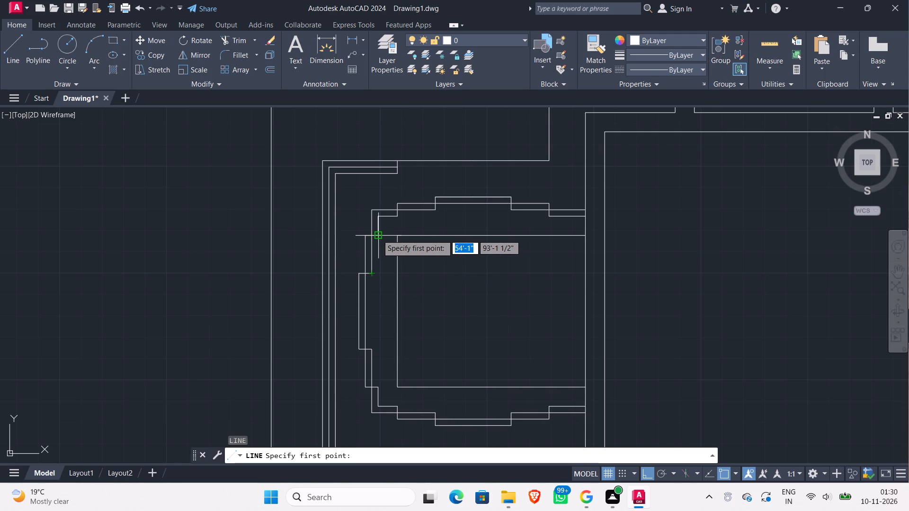
click(335, 233)
click(322, 233)
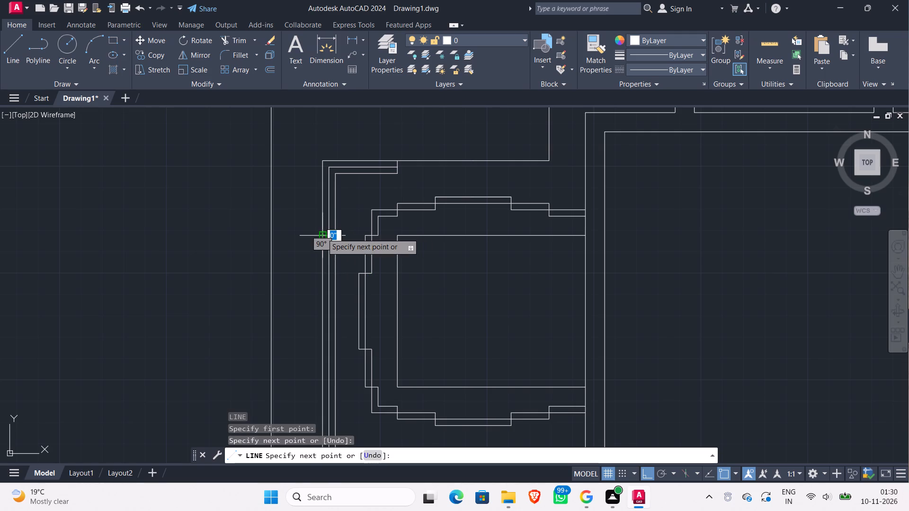
key(Escape)
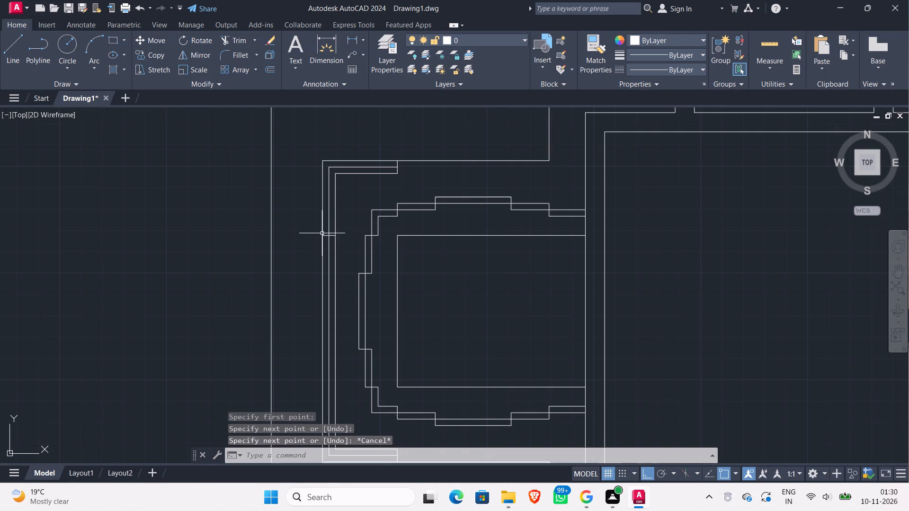
key(Return)
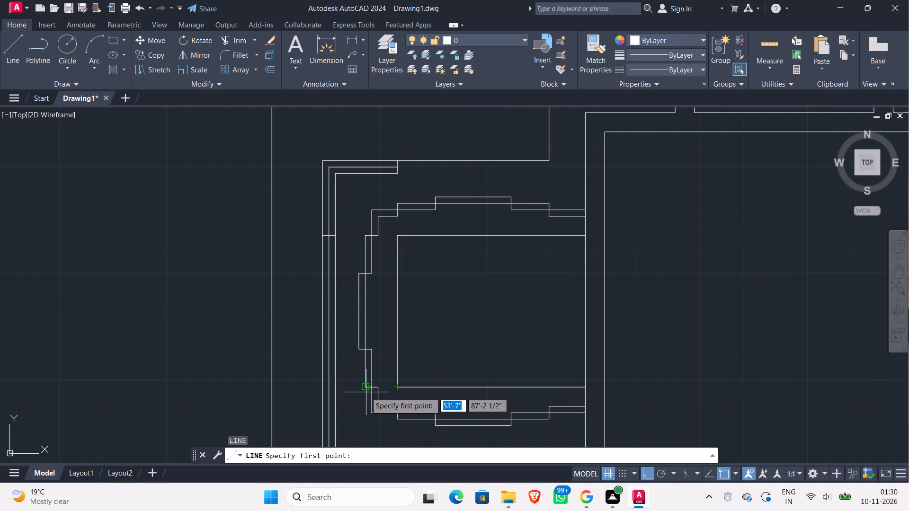
click(335, 389)
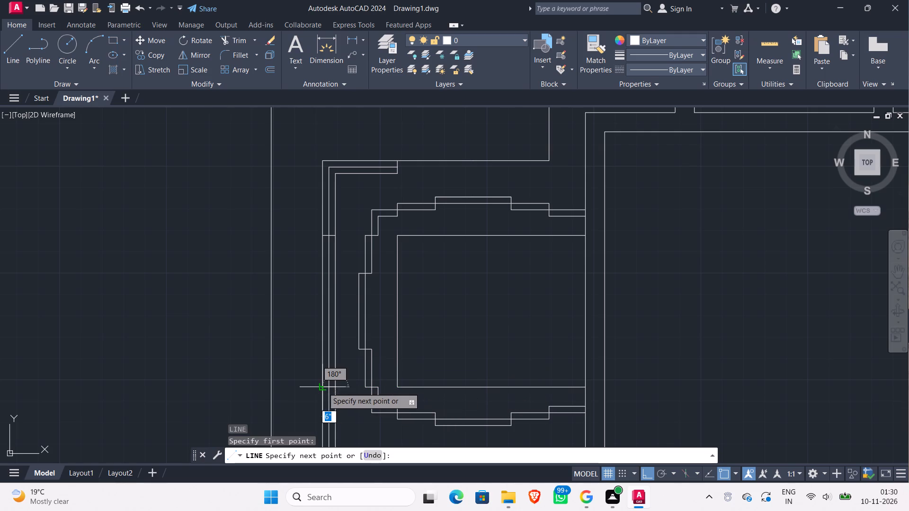
click(321, 388)
key(Escape)
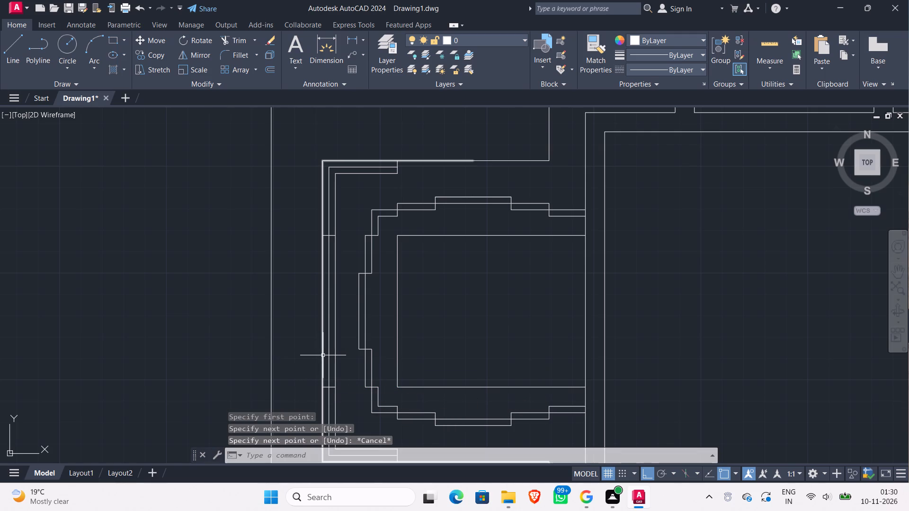
Trim the inner two Parikrma lines west of the Garbh Grah, south of the northern short horizontal line.
text(tr)
key(Return)
key(Return)
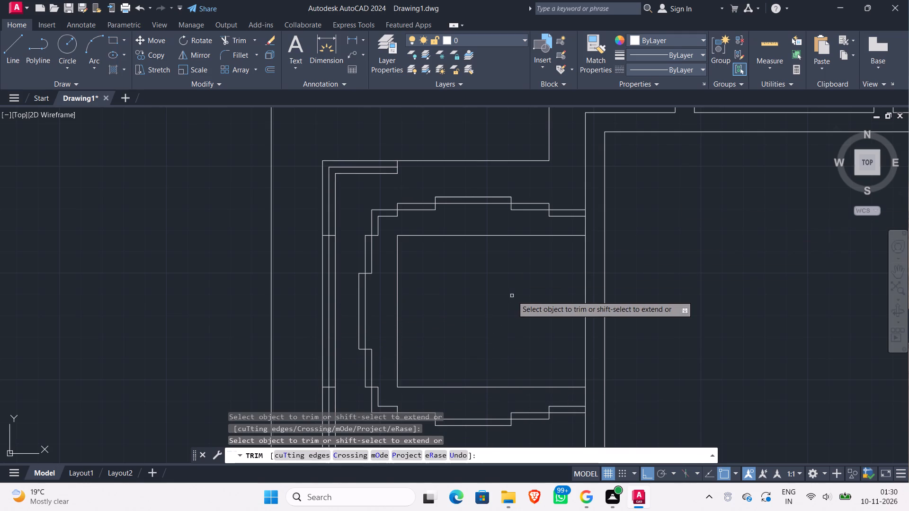
scroll(512, 296, down, 1)
middle_drag(651, 289, 345, 278)
scroll(343, 278, down, 2)
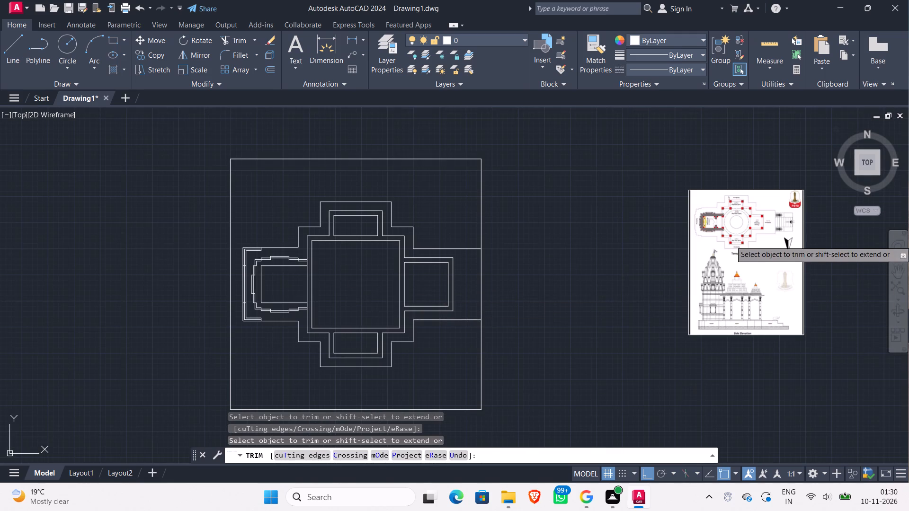
scroll(722, 220, up, 3)
scroll(622, 227, up, 1)
scroll(404, 324, down, 2)
middle_drag(338, 335, 908, 282)
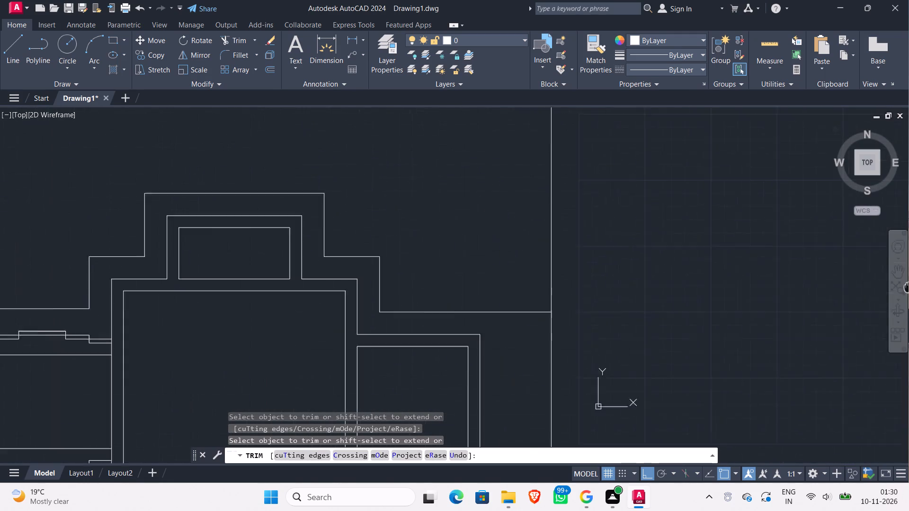
middle_drag(908, 282, 908, 282)
middle_drag(95, 396, 563, 331)
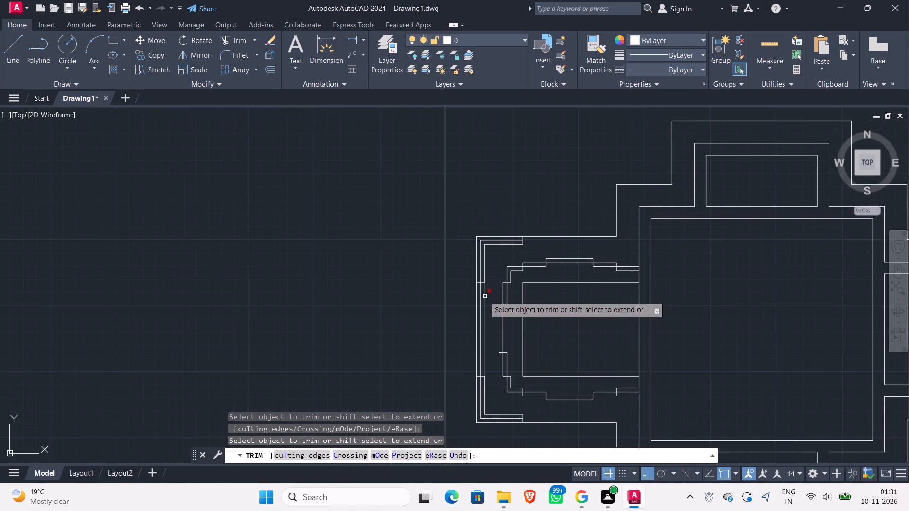
scroll(480, 294, up, 2)
scroll(429, 330, up, 1)
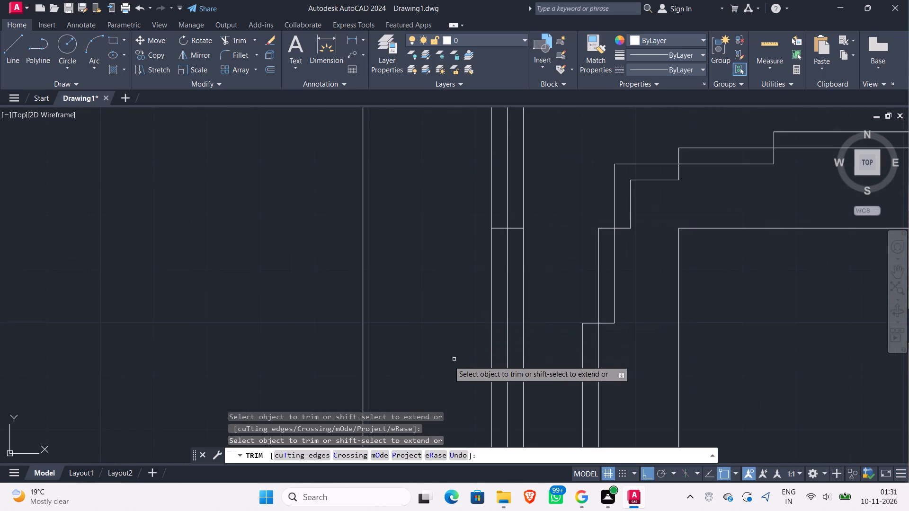
middle_drag(438, 362, 430, 274)
click(491, 311)
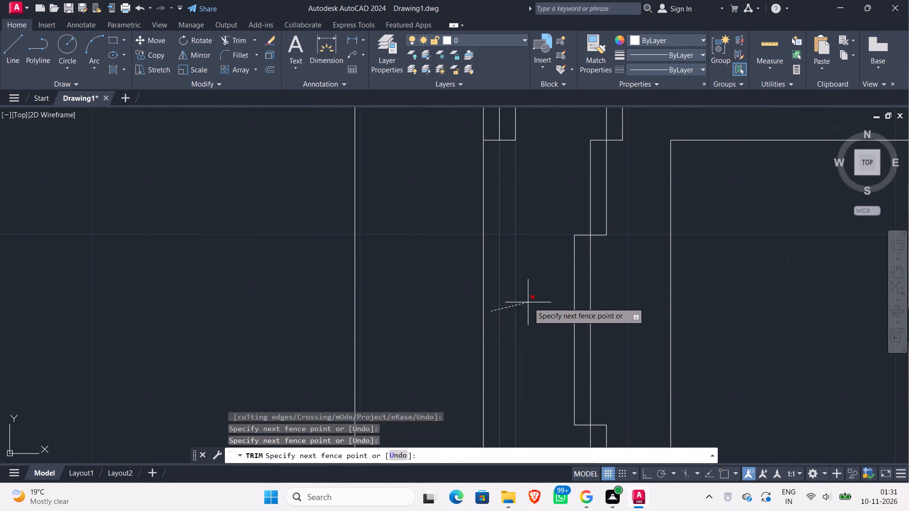
click(532, 301)
scroll(533, 301, down, 1)
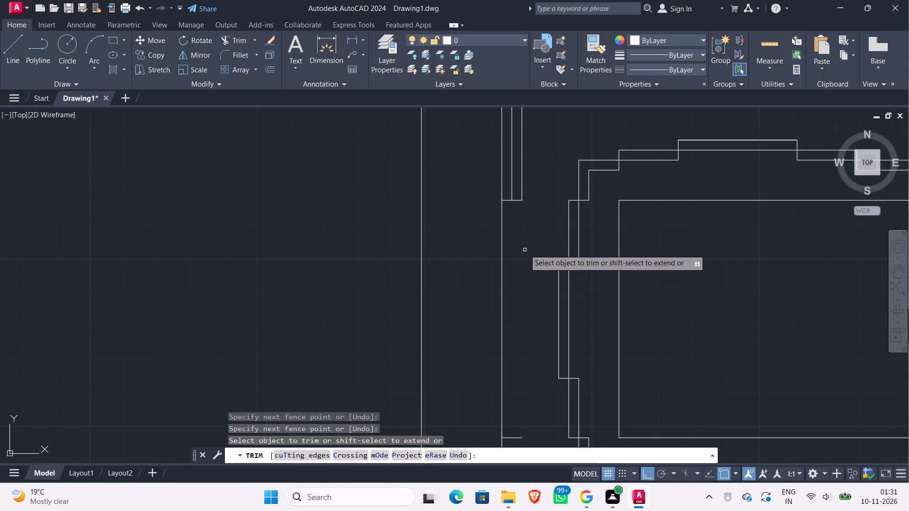
Trim the outer Parikrma line around the northwest corner, between the short horizontal line and the short vertical line.
scroll(525, 251, down, 1)
scroll(508, 179, up, 2)
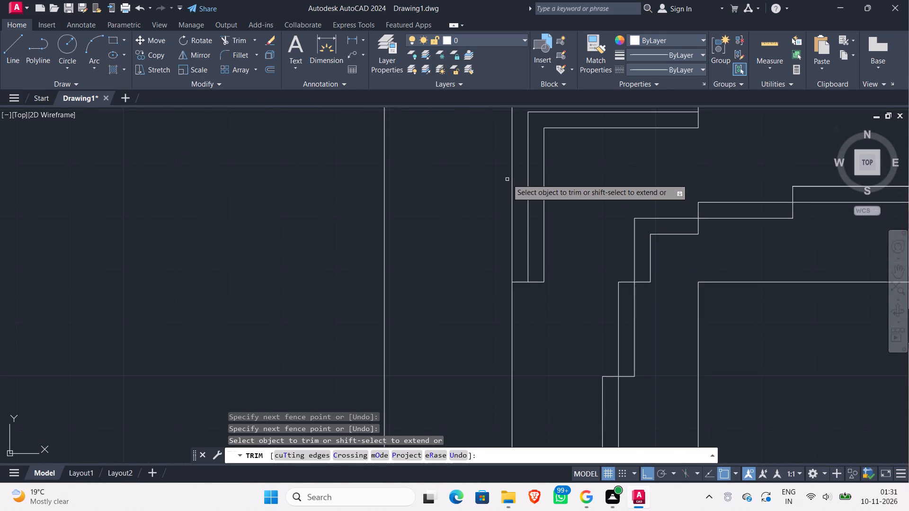
scroll(513, 178, down, 1)
click(516, 189)
click(496, 175)
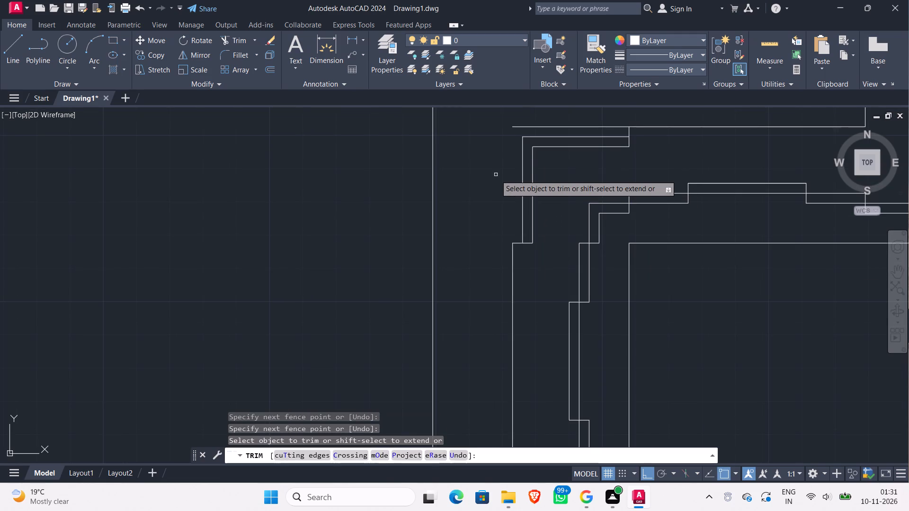
middle_drag(496, 199, 486, 261)
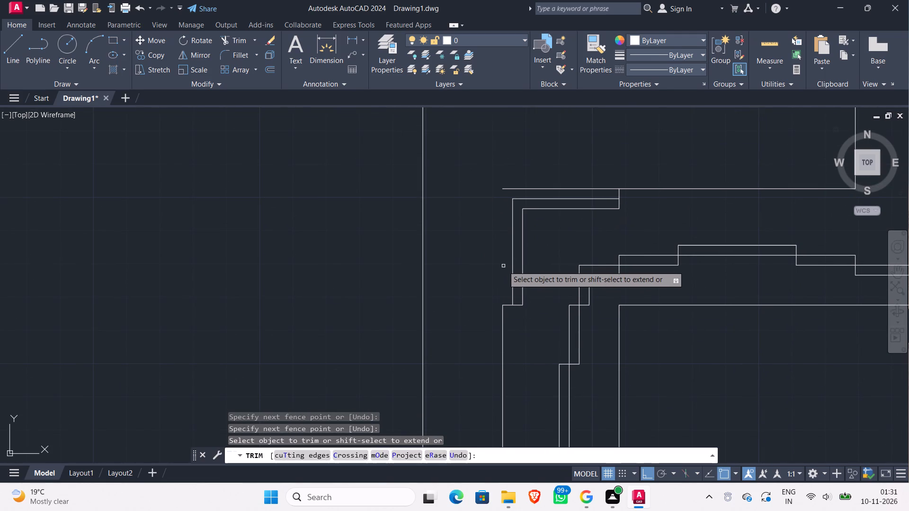
click(549, 193)
click(560, 166)
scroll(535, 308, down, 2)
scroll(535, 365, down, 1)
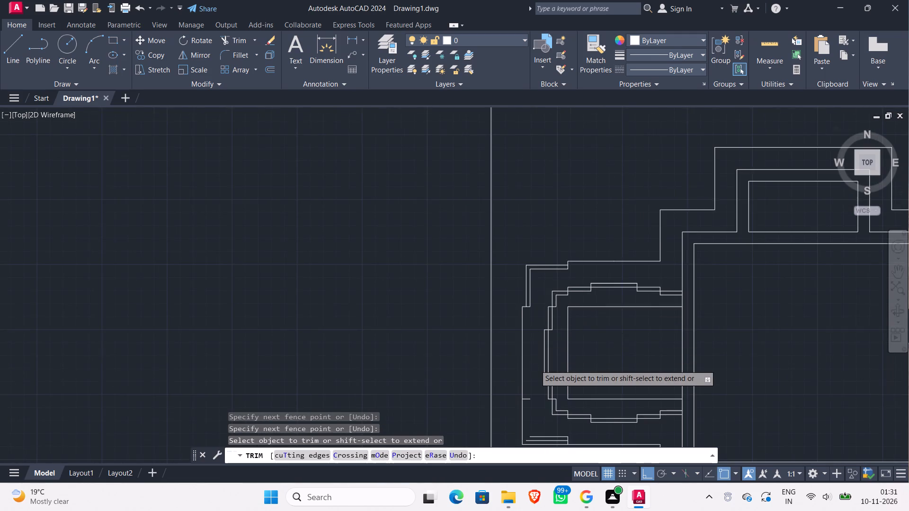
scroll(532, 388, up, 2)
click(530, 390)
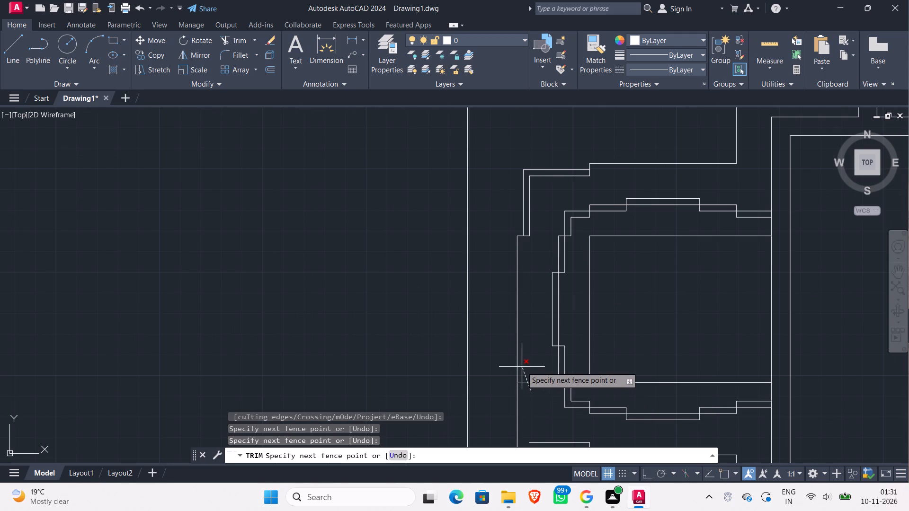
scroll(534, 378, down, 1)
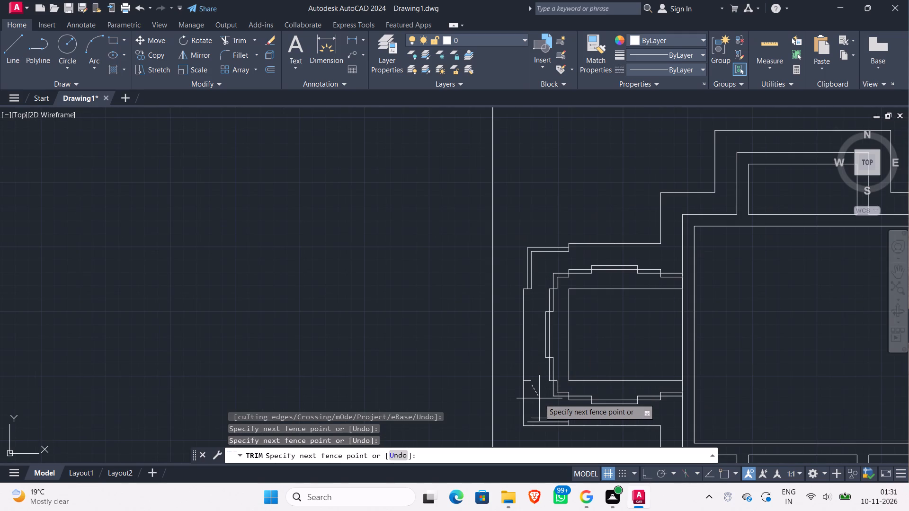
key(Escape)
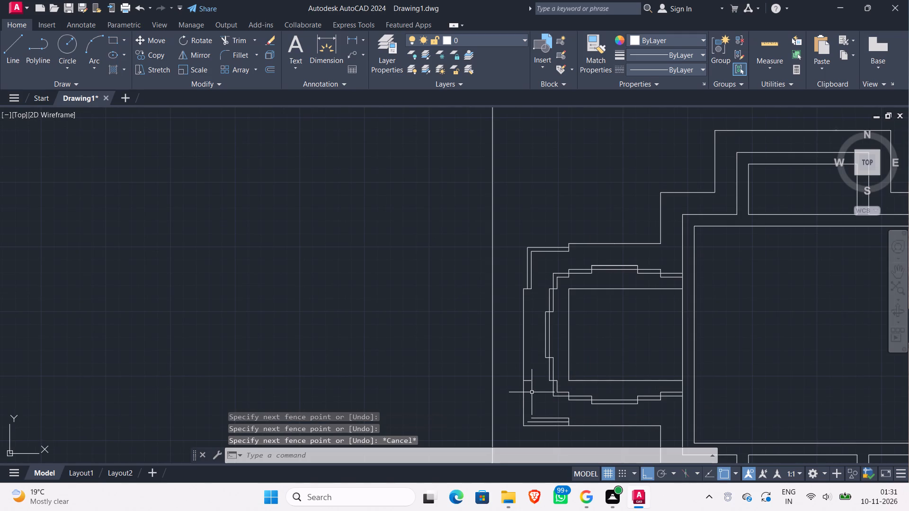
Draw a vertical line about 2'-8" long from the middle Parikrma line's west end at the southwest corner up to the short horizontal line.
middle_drag(531, 394, 508, 357)
middle_drag(508, 358, 466, 332)
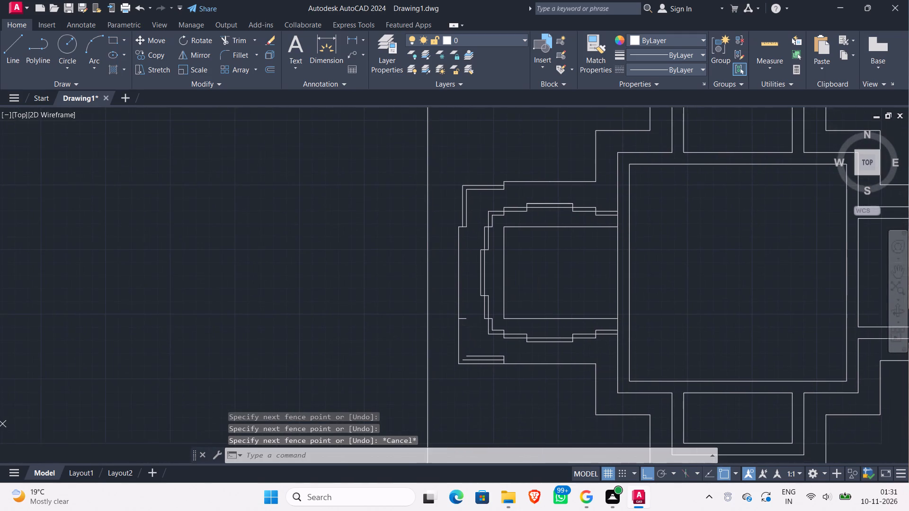
scroll(469, 334, up, 1)
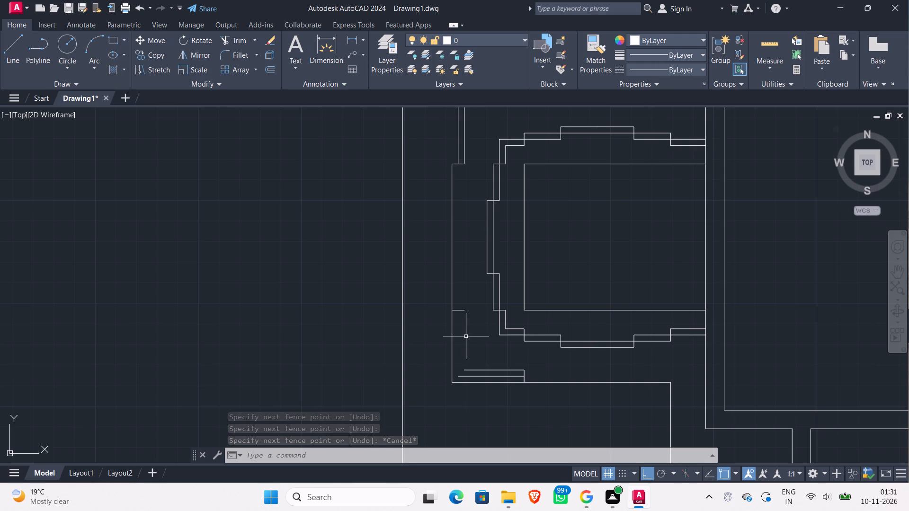
scroll(466, 336, up, 1)
scroll(466, 336, down, 2)
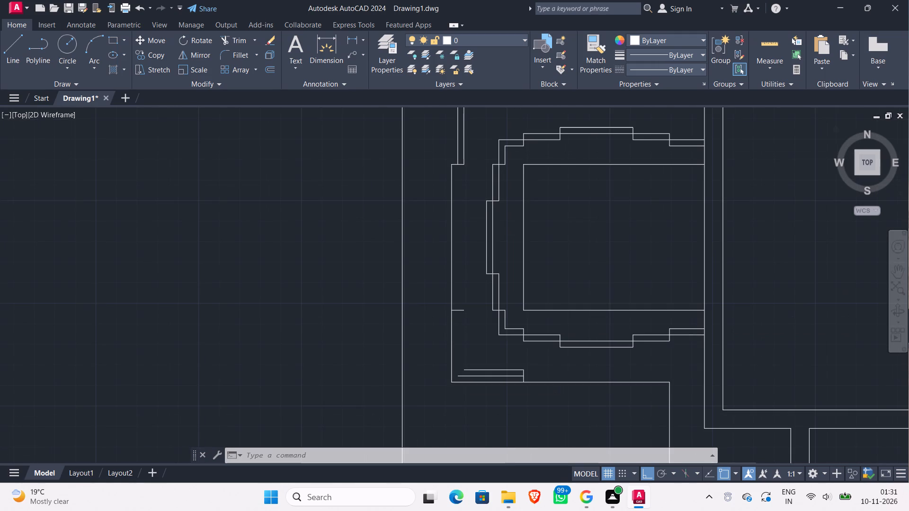
scroll(466, 336, up, 2)
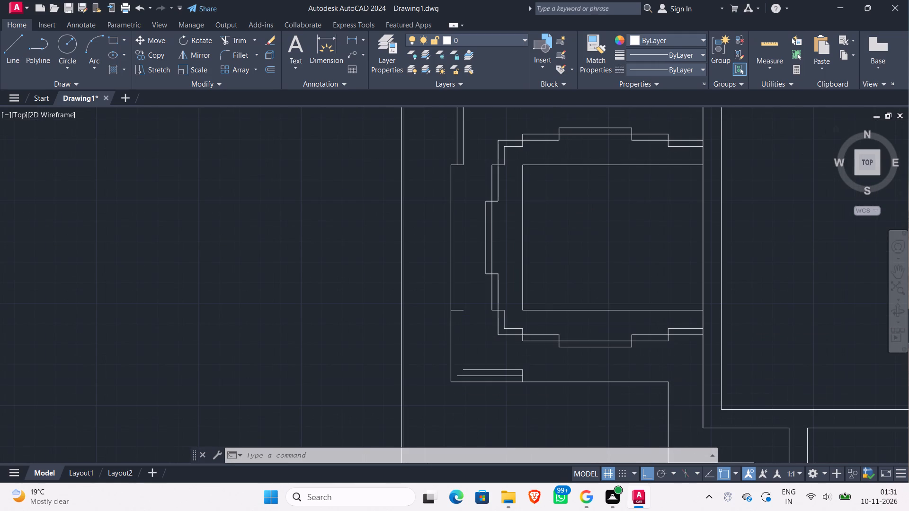
key(l)
key(Return)
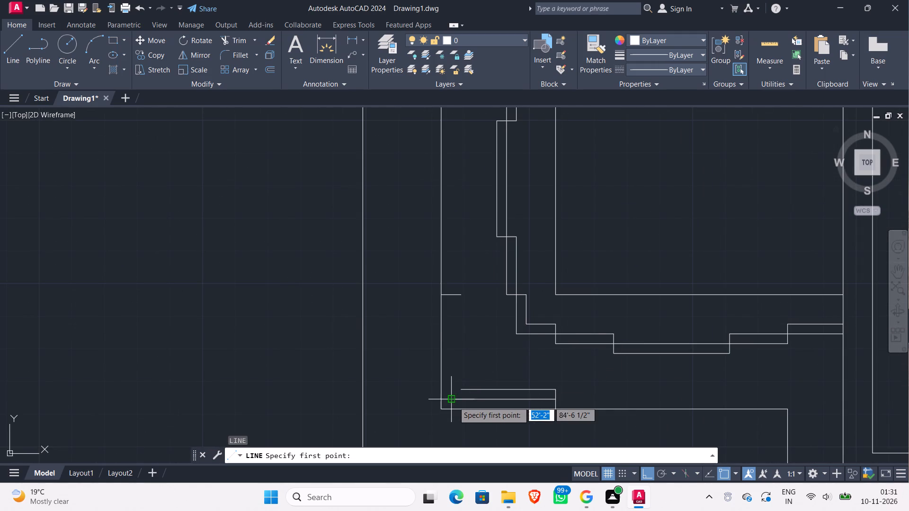
click(454, 402)
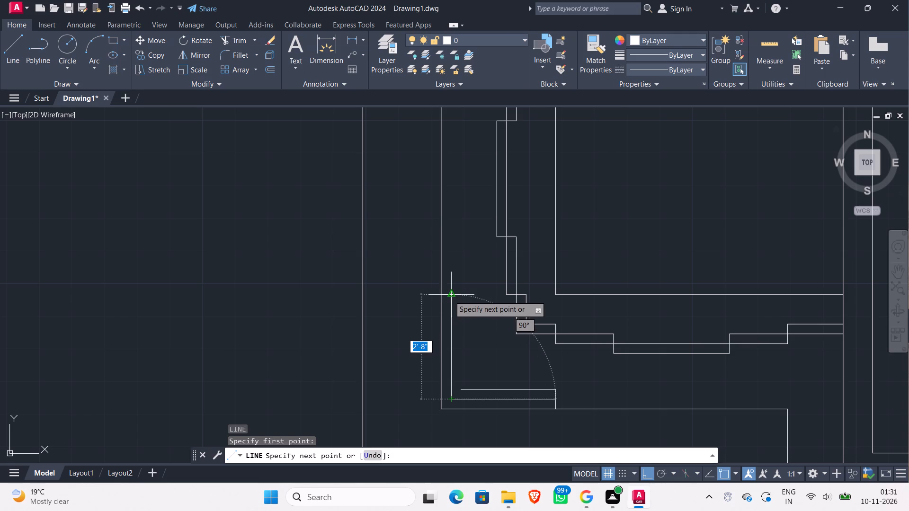